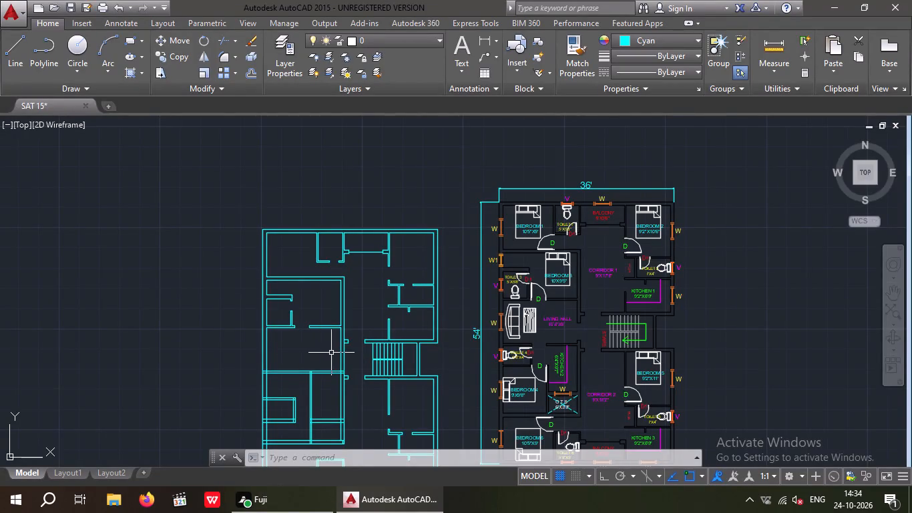
Measure the reference plan's living hall wall between the small upper pier's lower edge and the wall end at the corridor opening.
middle_drag(331, 351, 312, 249)
scroll(314, 255, up, 3)
scroll(360, 260, down, 1)
middle_drag(359, 260, 266, 293)
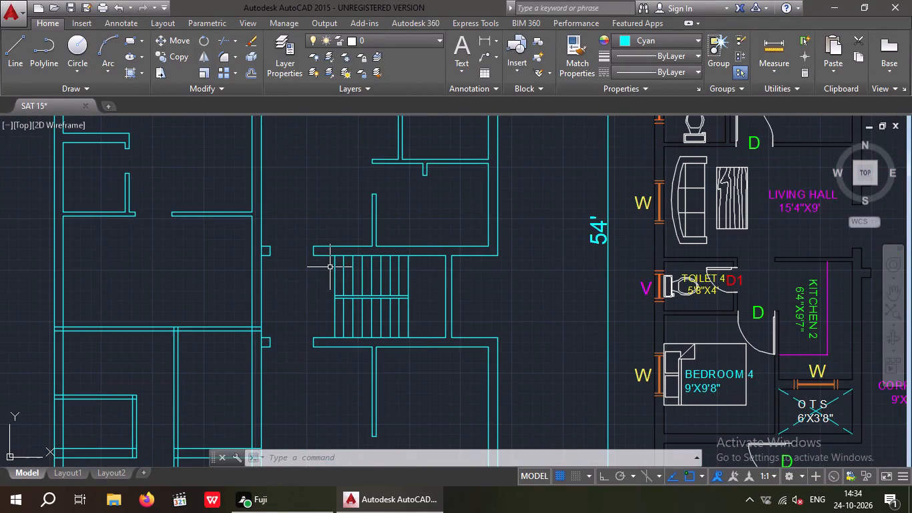
middle_drag(300, 267, 166, 276)
scroll(174, 273, down, 1)
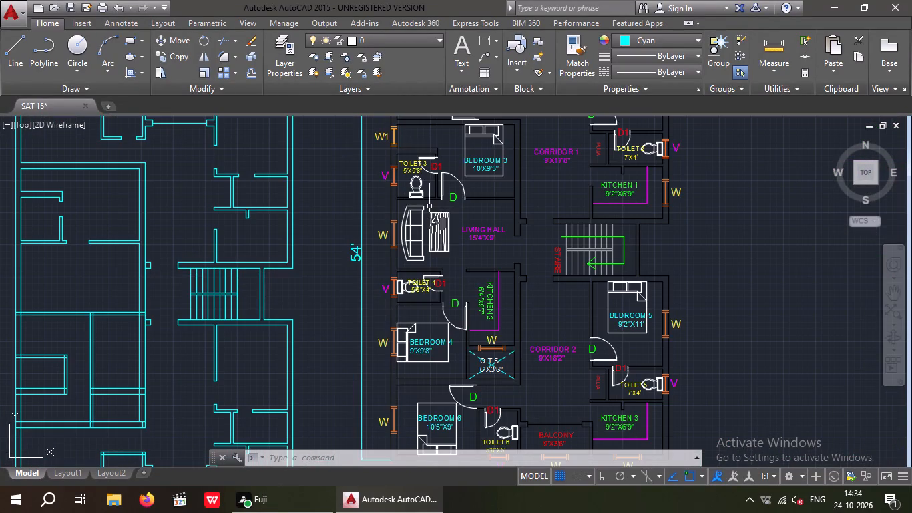
click(481, 41)
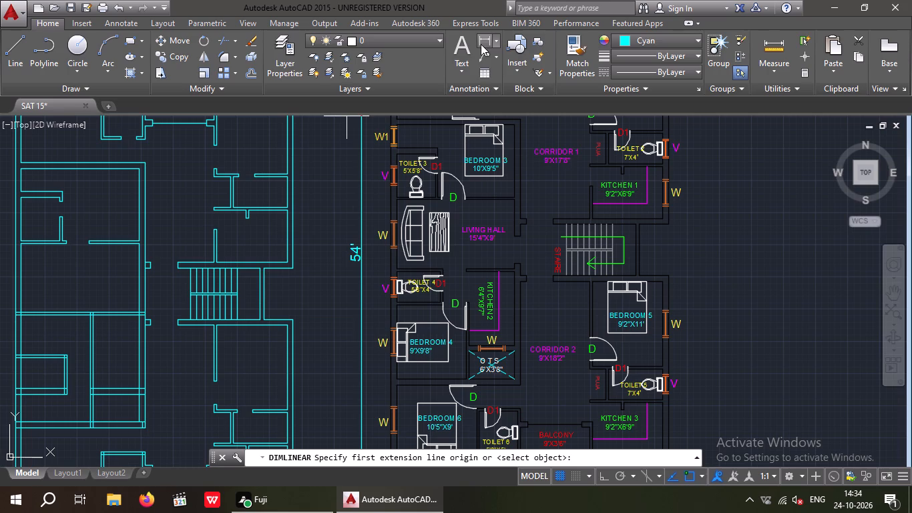
scroll(518, 216, up, 3)
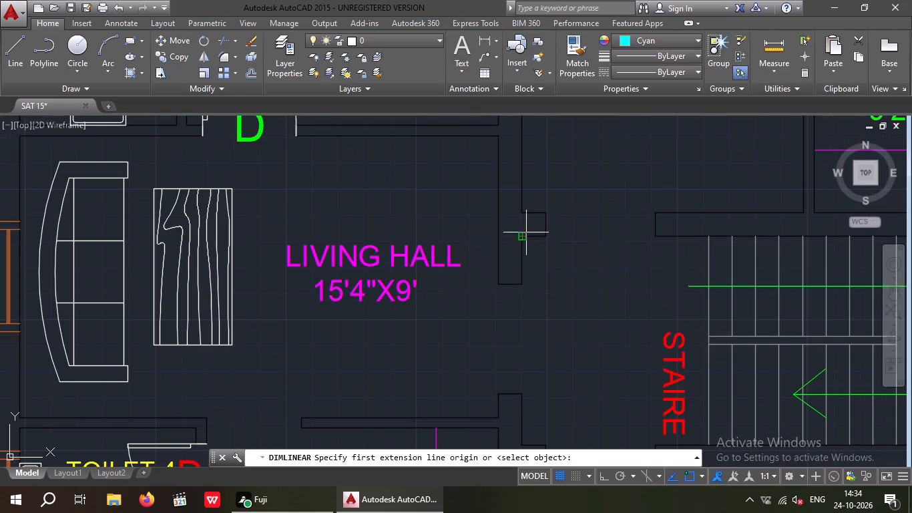
click(523, 239)
click(525, 284)
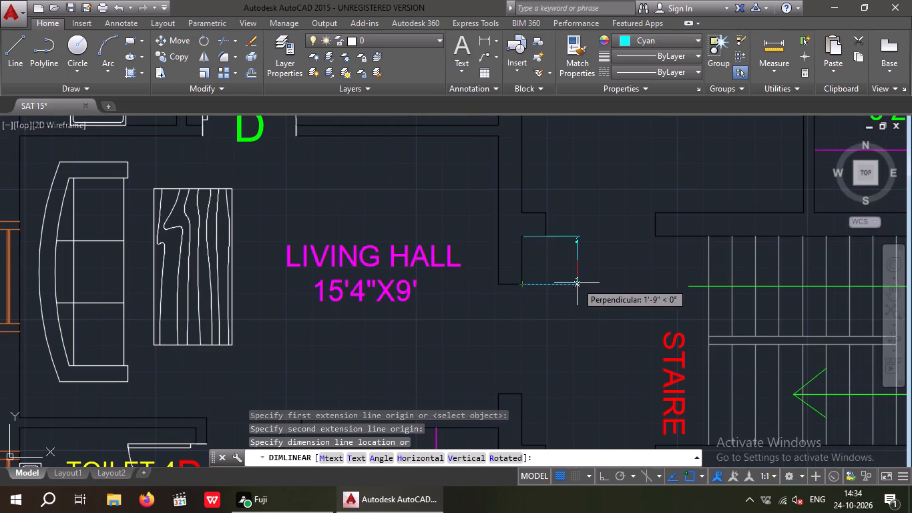
scroll(566, 248, up, 3)
scroll(565, 249, down, 4)
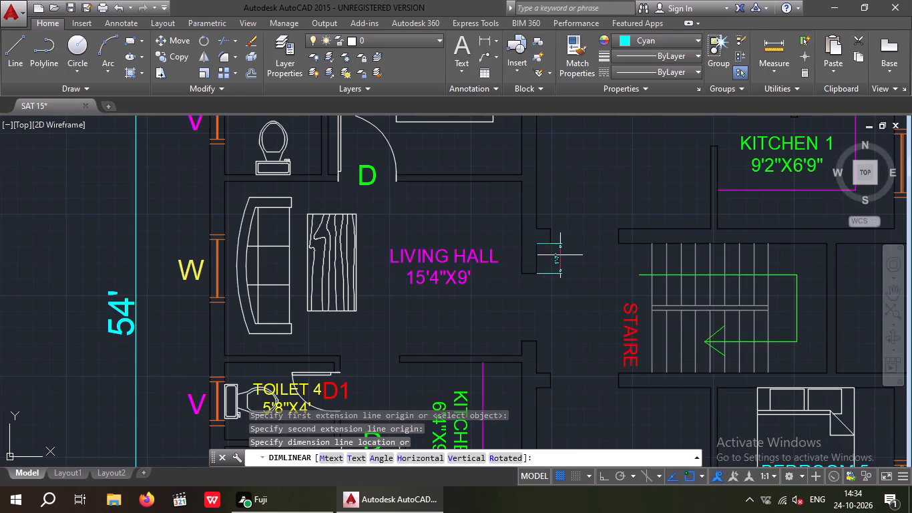
key(Escape)
Offset the lower edge of the upper pier on the cyan living hall's corridor-side wall 1'7" downward.
scroll(549, 279, down, 3)
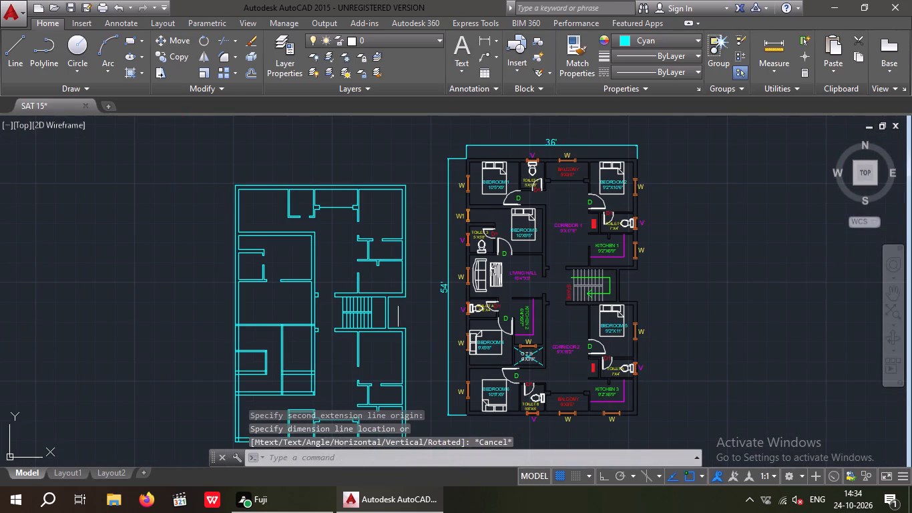
scroll(310, 309, up, 3)
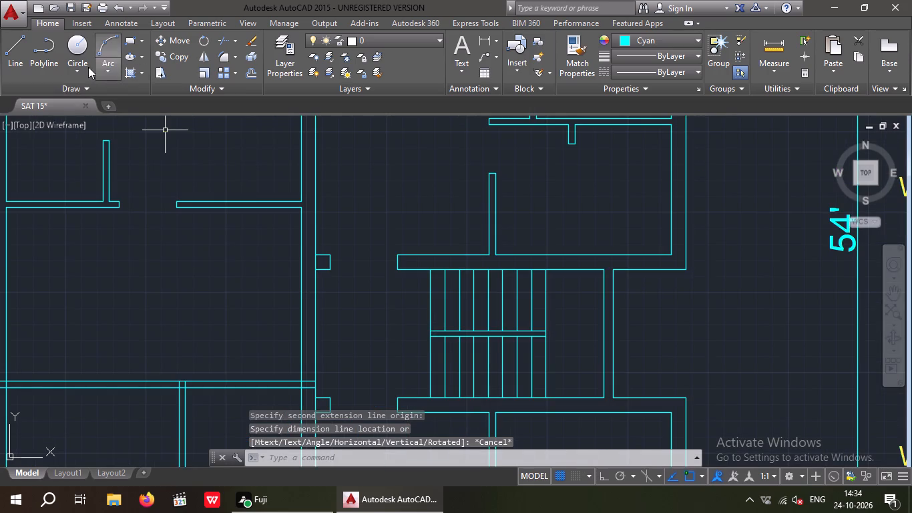
click(13, 51)
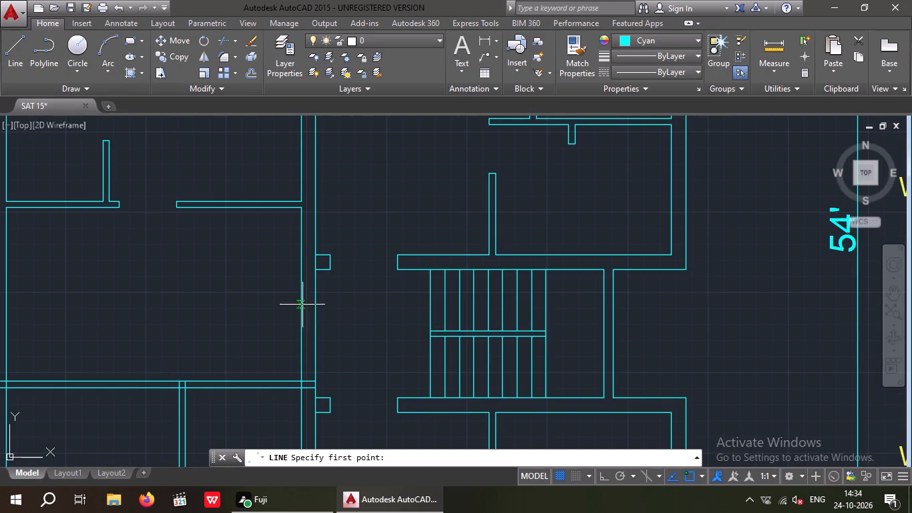
key(Escape)
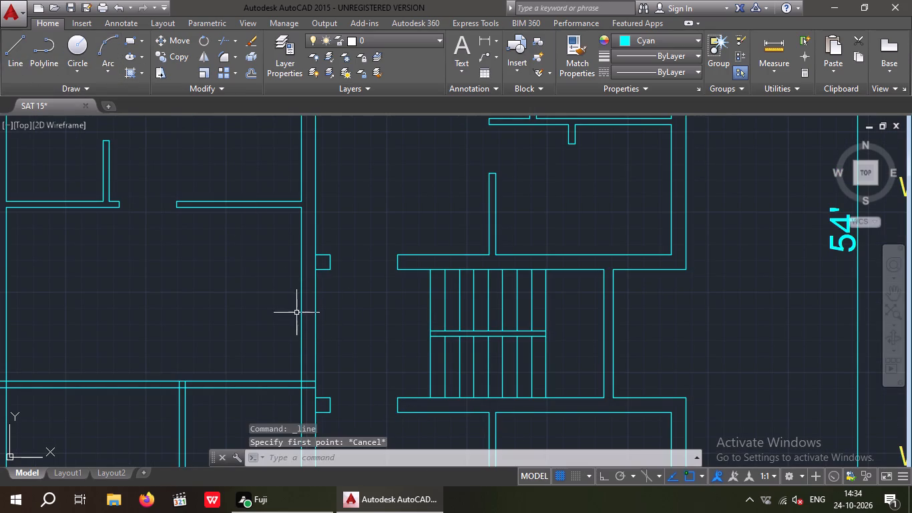
key(o)
key(Return)
text(1'7)
key(shift+quotedbl)
key(Return)
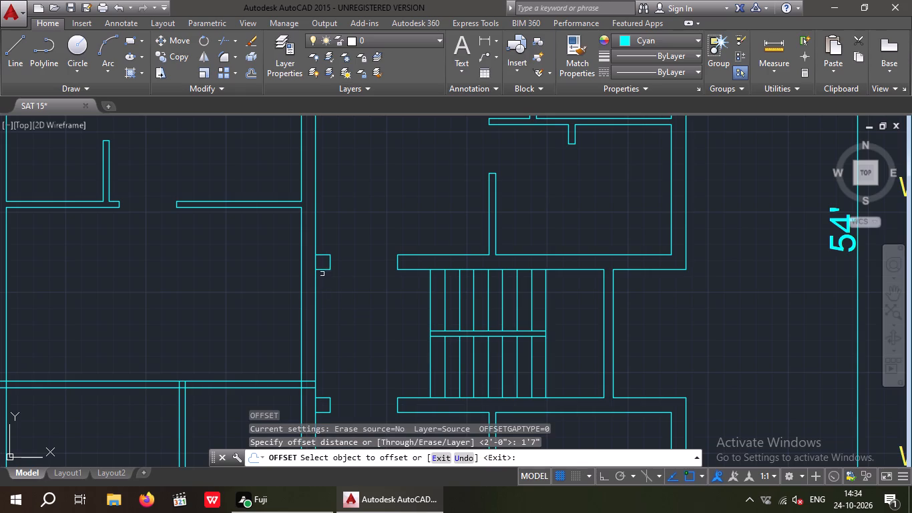
click(322, 270)
click(330, 321)
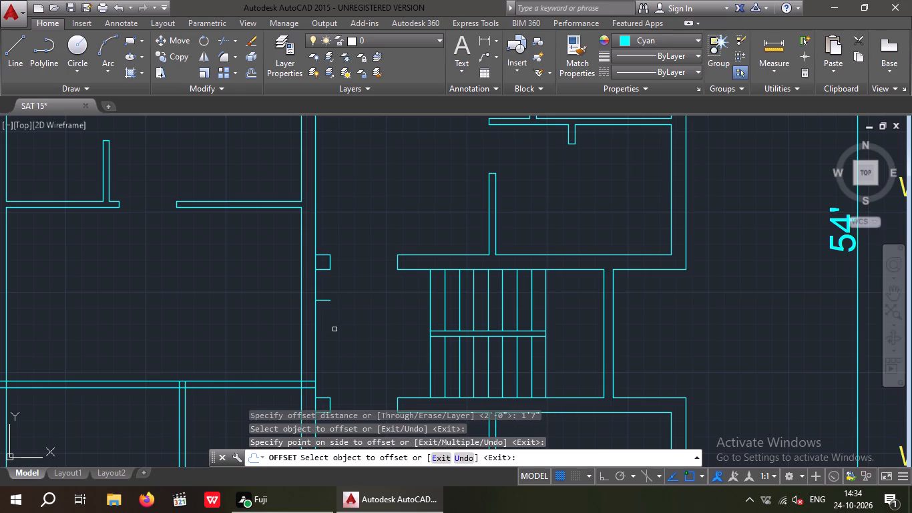
key(Escape)
key(Escape)
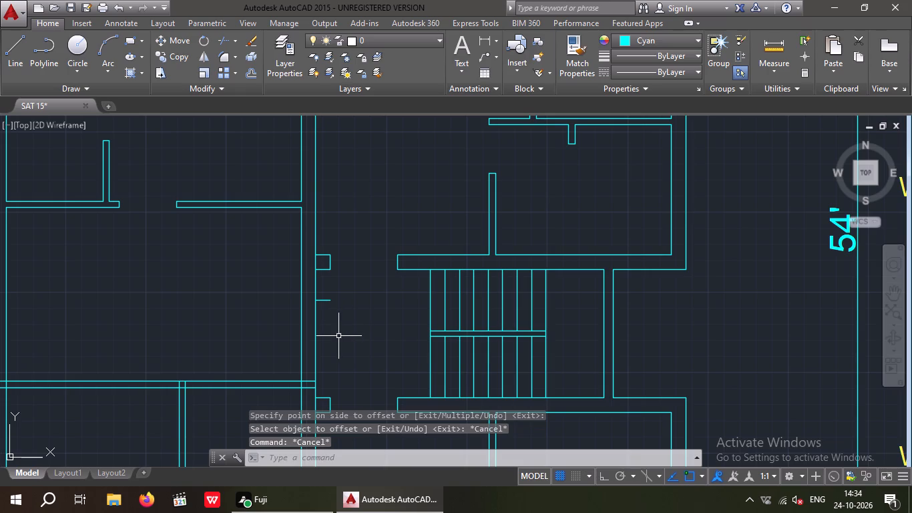
Extend the offset line across the wall thickness to the inner line of the living hall's corridor-side wall.
key(e)
key(x)
key(space)
key(space)
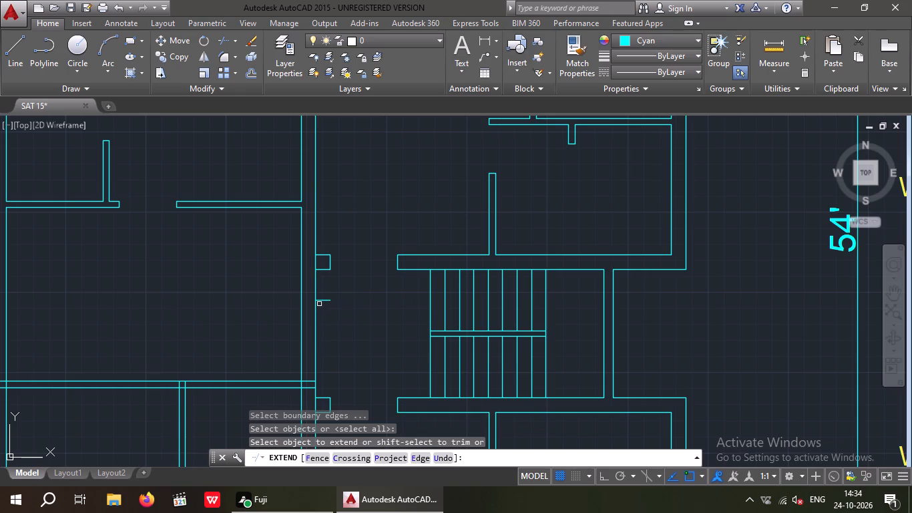
click(320, 301)
key(Escape)
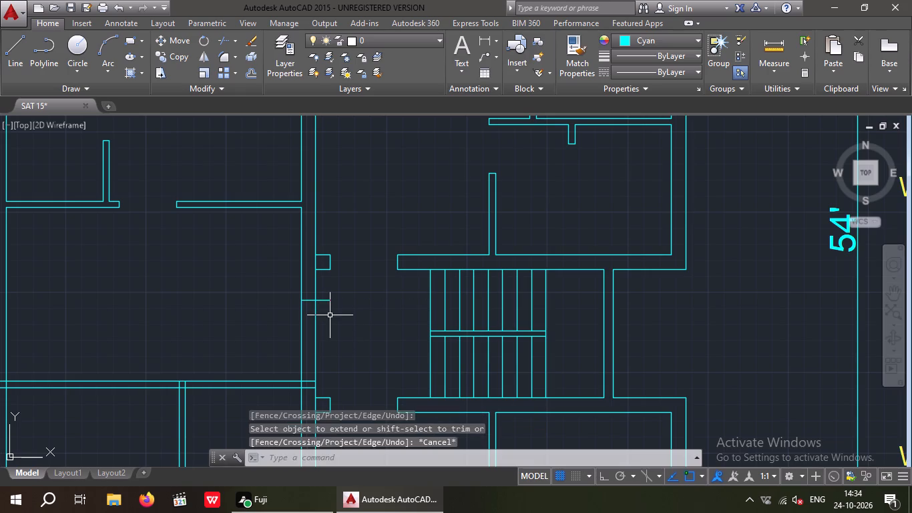
key(Escape)
Trim the part of the opening's marking line that projects beyond the wall's corridor face.
key(t)
key(r)
key(space)
key(space)
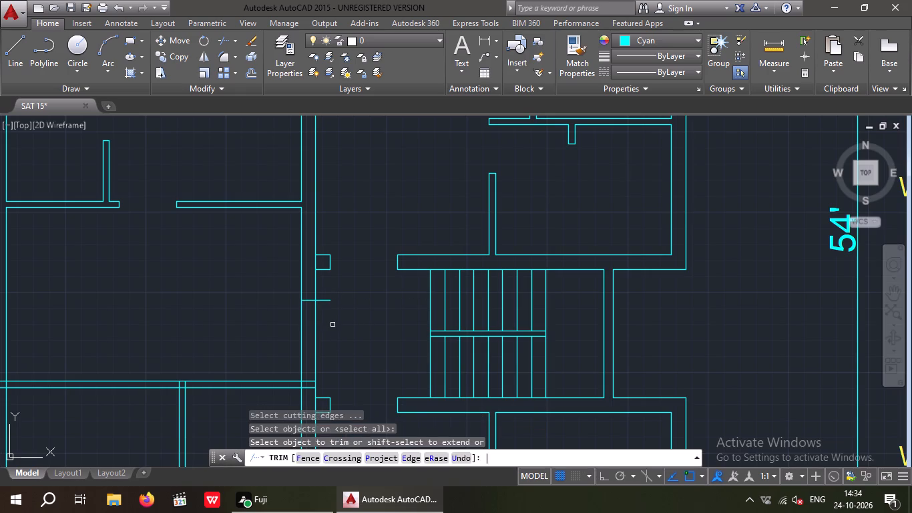
drag(338, 317, 334, 307)
click(326, 286)
scroll(347, 303, down, 1)
middle_drag(318, 299, 312, 289)
key(Escape)
key(Escape)
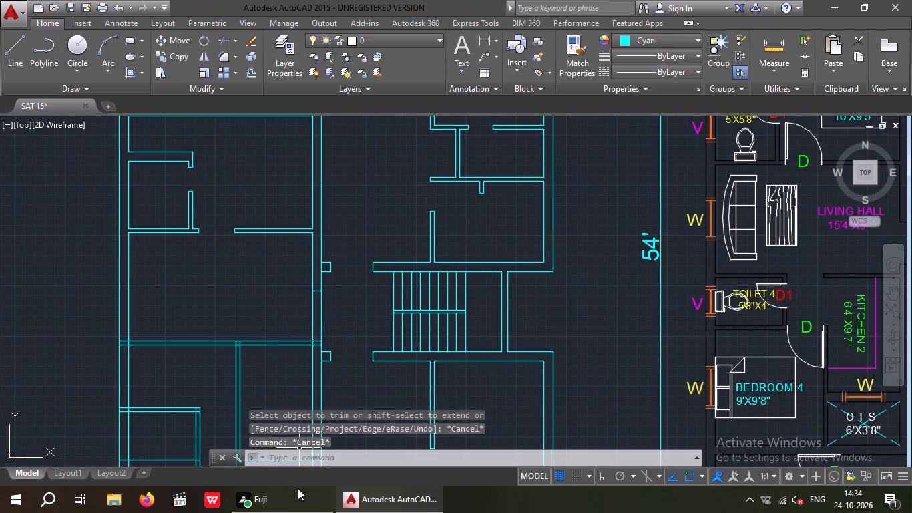
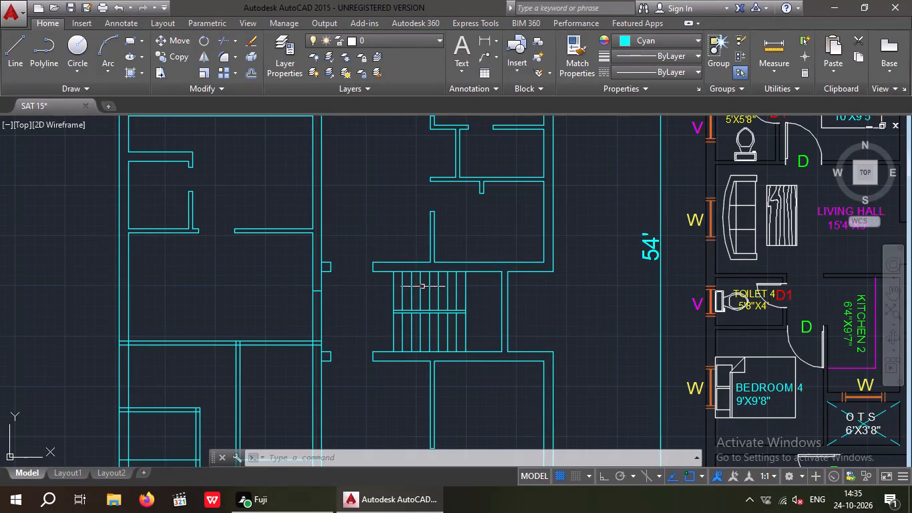
Measure the reference plan's corridor-side wall stub from the upper face of Kitchen 2's top wall to the stub's end at the living hall opening.
middle_drag(557, 317, 294, 306)
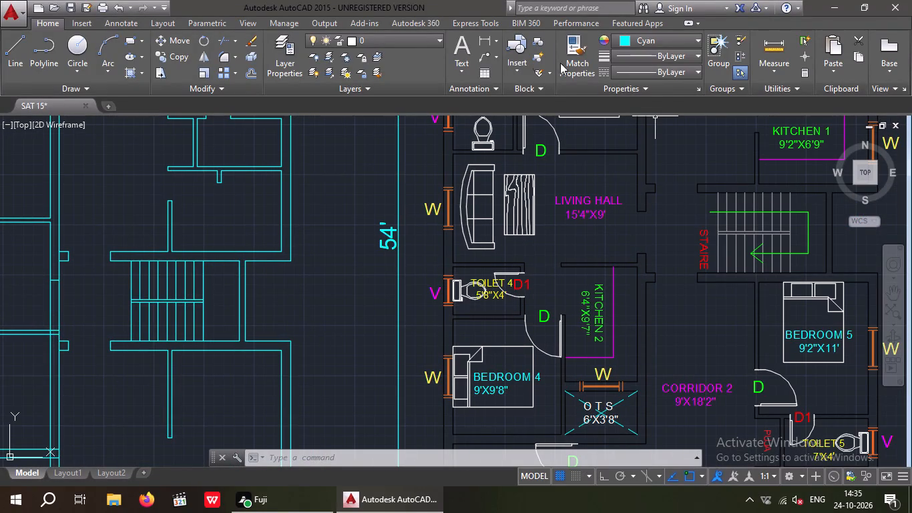
click(486, 43)
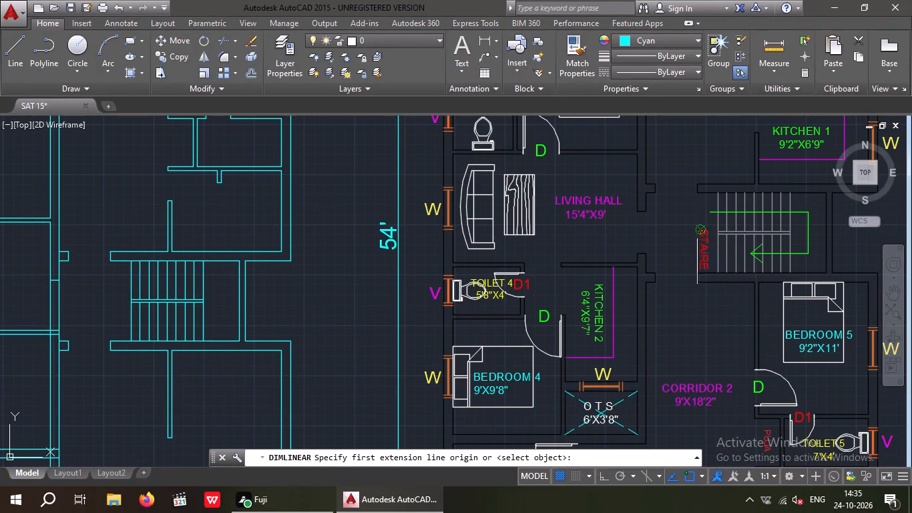
scroll(644, 253, up, 2)
click(622, 277)
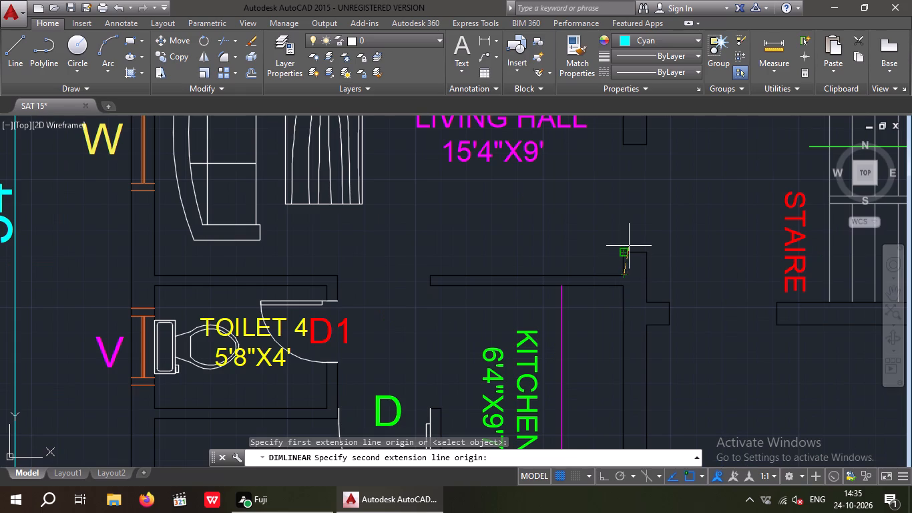
click(622, 251)
scroll(615, 248, up, 2)
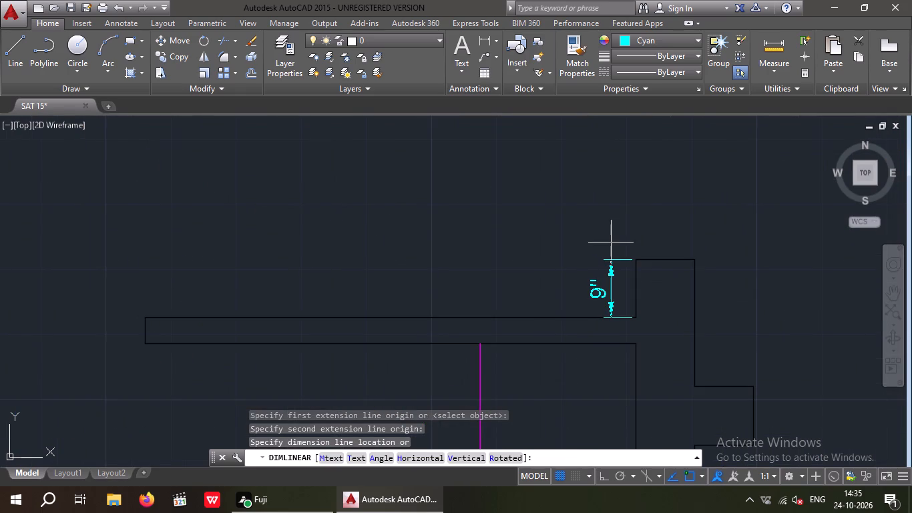
scroll(611, 242, down, 2)
key(Escape)
Offset the upper line of the wall below the cyan plan's living hall 9" upward.
scroll(576, 273, down, 4)
scroll(354, 283, up, 1)
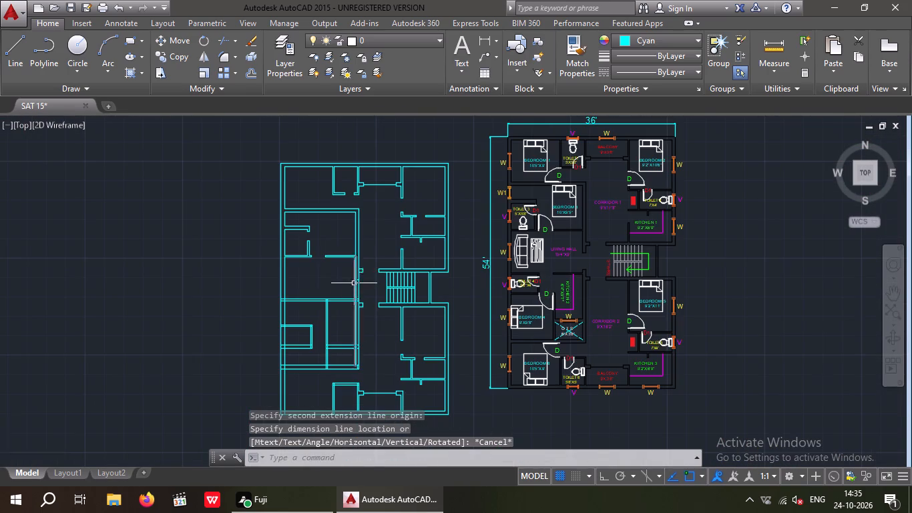
scroll(354, 285, up, 2)
key(Escape)
key(Escape)
key(o)
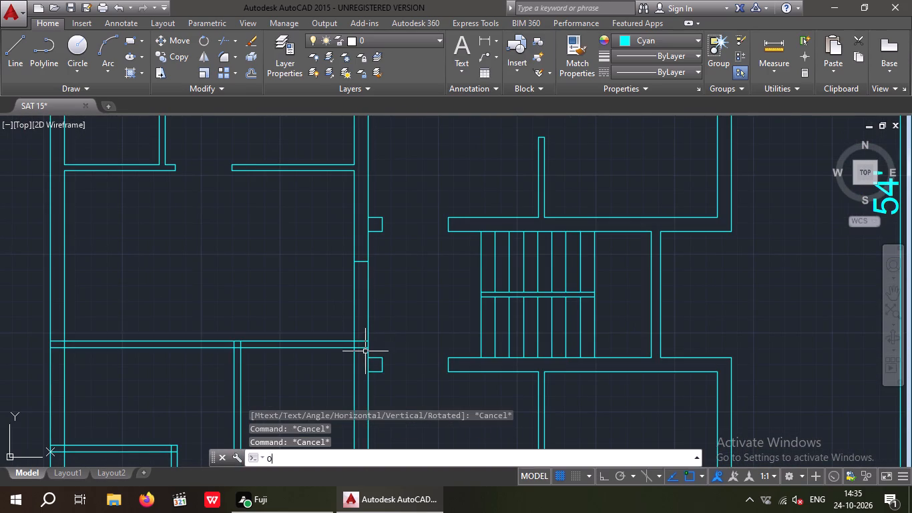
key(Return)
key(9)
key(shift+quotedbl)
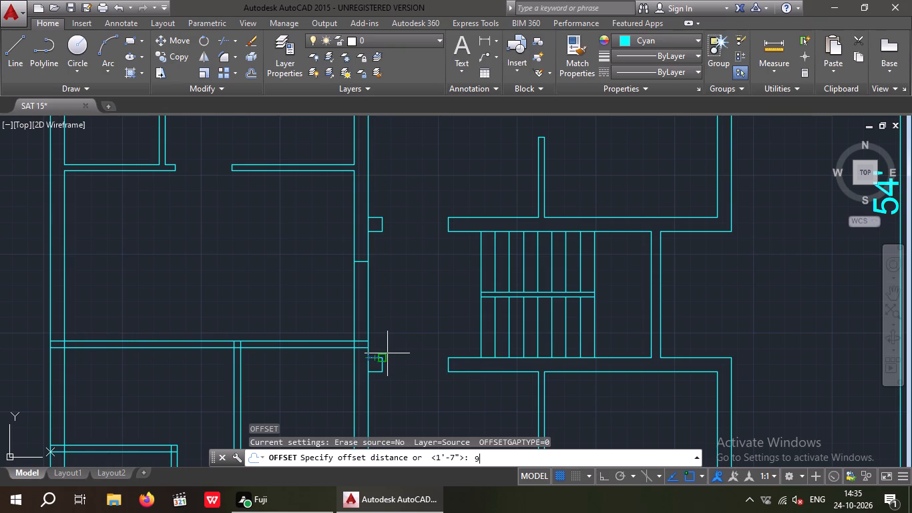
key(Return)
scroll(332, 334, up, 2)
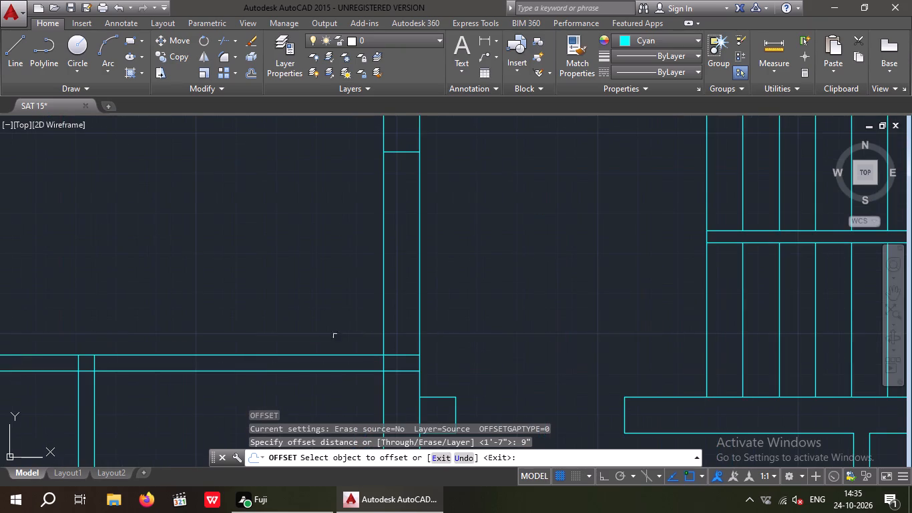
click(339, 355)
click(336, 316)
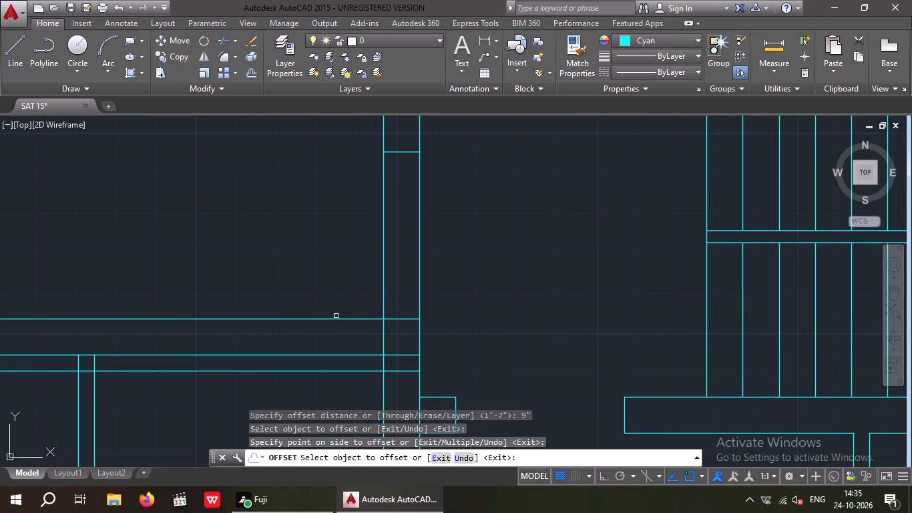
key(Escape)
key(Escape)
key(Escape)
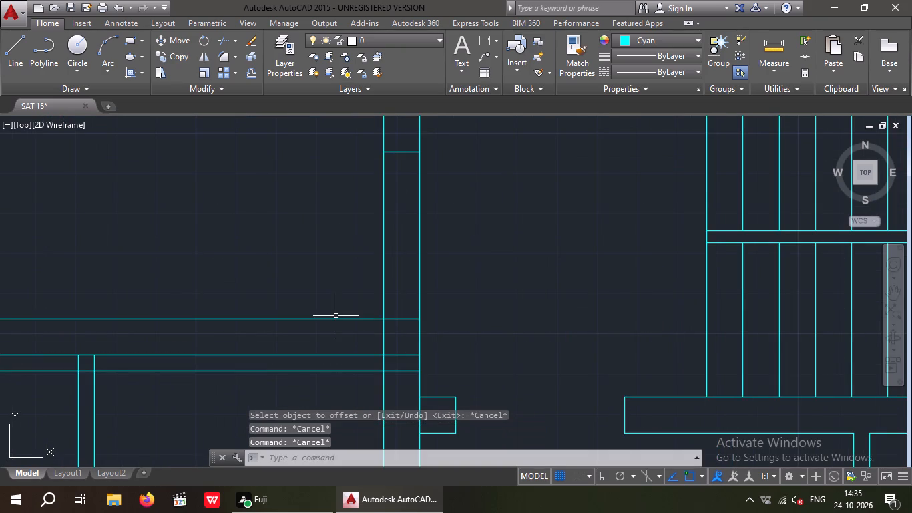
Trim the offset line back to the corridor-side wall's thickness and cut out both wall faces between the two marking lines for the living hall opening.
key(t)
key(r)
key(space)
key(space)
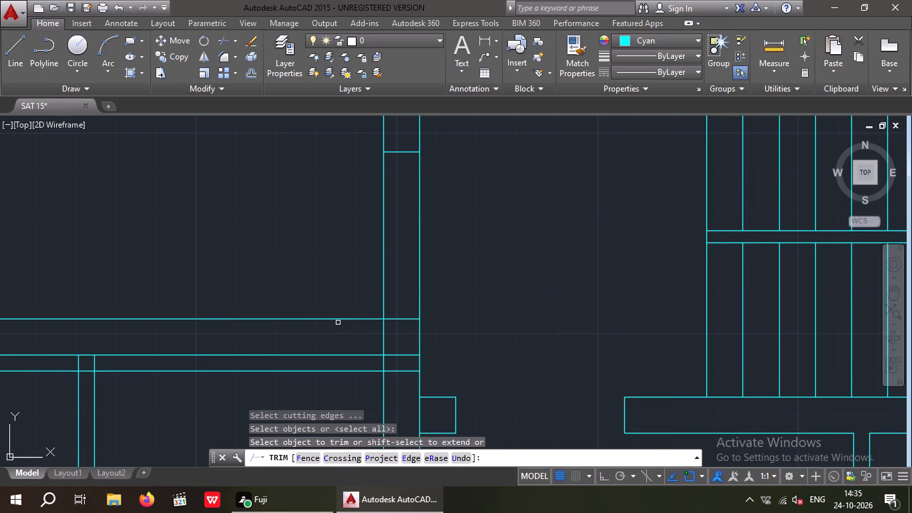
click(336, 319)
scroll(339, 298, down, 2)
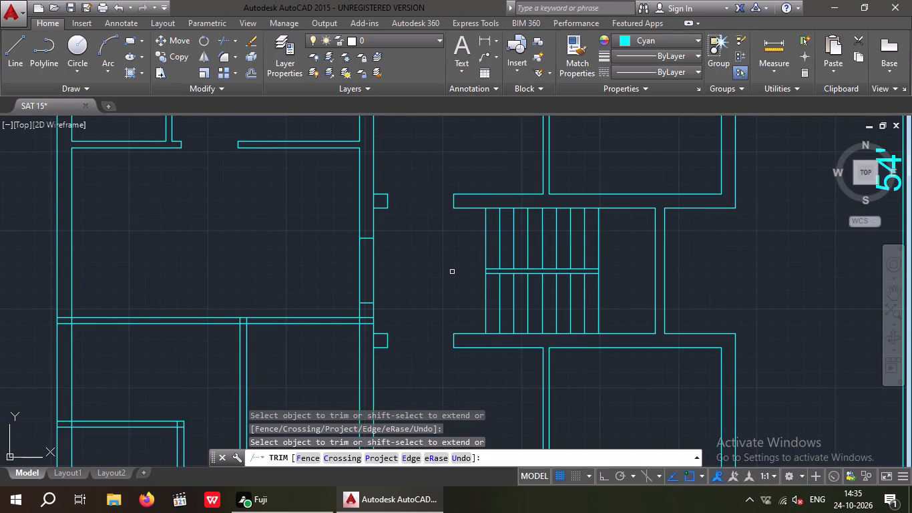
scroll(479, 239, down, 1)
scroll(424, 262, up, 1)
drag(433, 264, 382, 268)
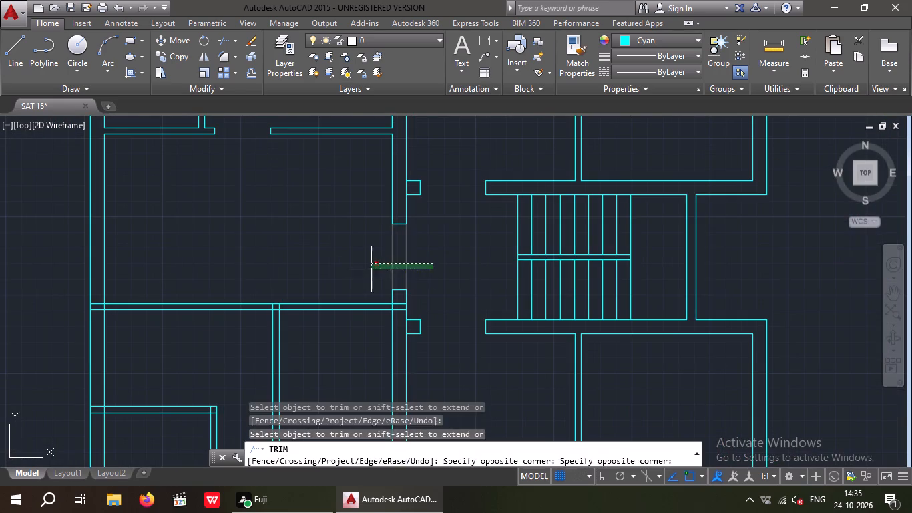
click(369, 270)
Trim the corridor-side wall line crossing the base of the upper pier so that pier and wall join.
scroll(384, 254, down, 1)
middle_drag(384, 253, 298, 269)
scroll(317, 226, up, 3)
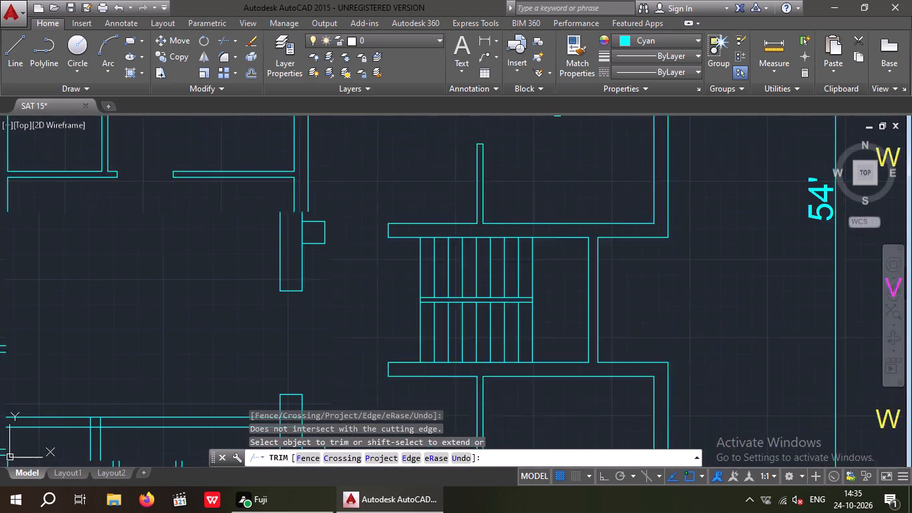
click(303, 234)
Trim the leftover lines where the wall below the living hall and the lower pier meet the corridor-side wall.
scroll(301, 232, down, 3)
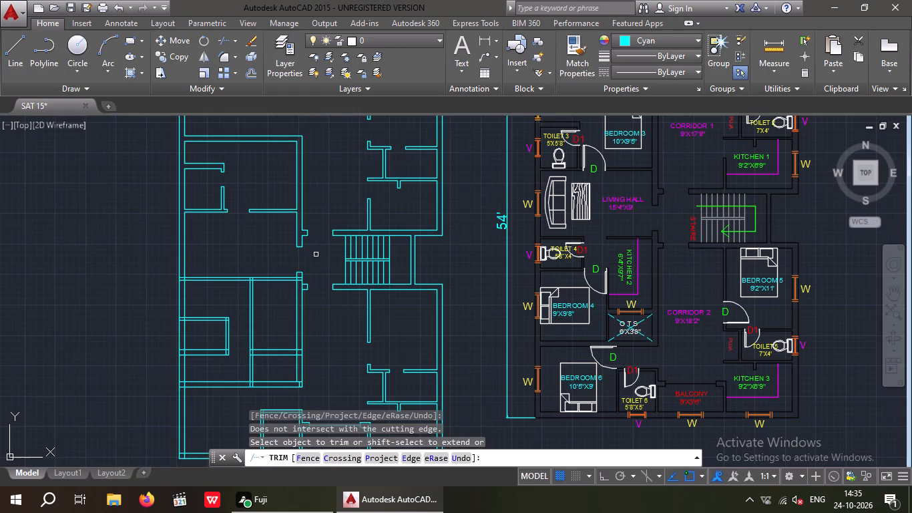
middle_drag(316, 254, 286, 260)
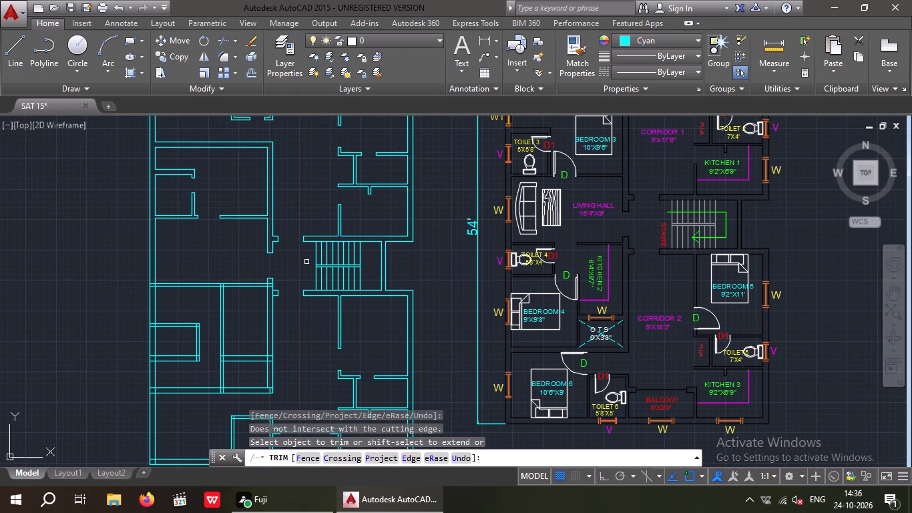
scroll(262, 287, up, 2)
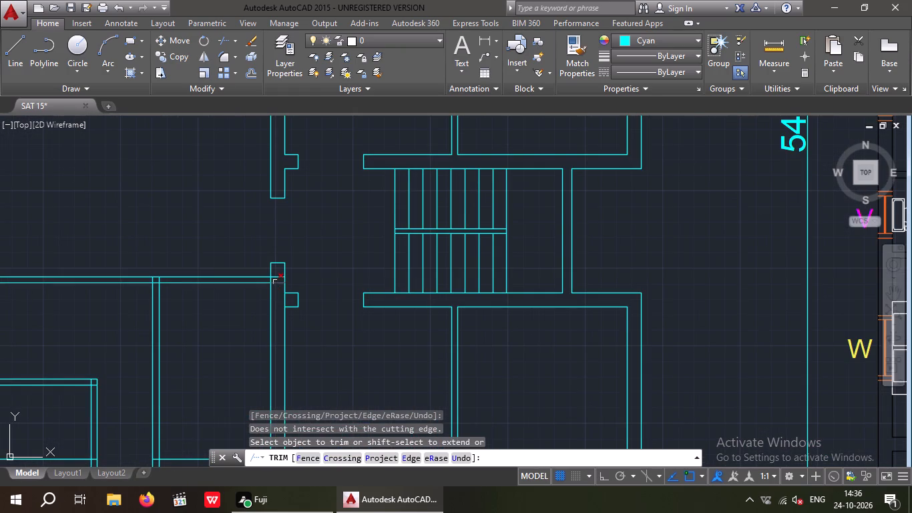
scroll(275, 282, down, 3)
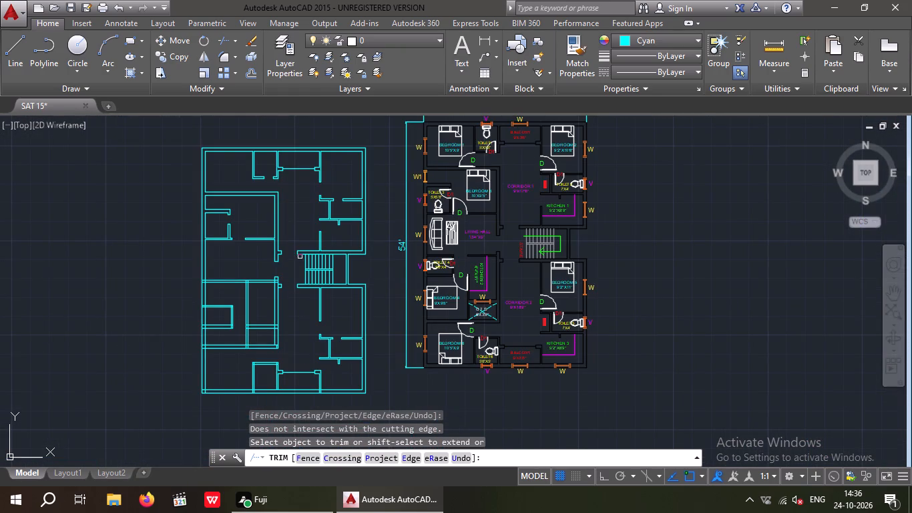
scroll(502, 256, up, 4)
scroll(494, 253, down, 5)
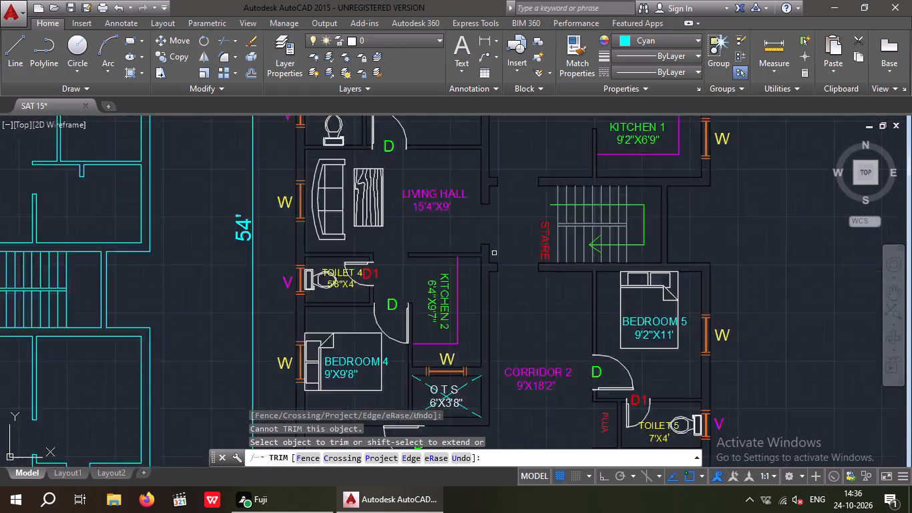
scroll(269, 287, up, 7)
drag(273, 255, 265, 242)
click(257, 180)
drag(322, 327, 291, 343)
click(282, 345)
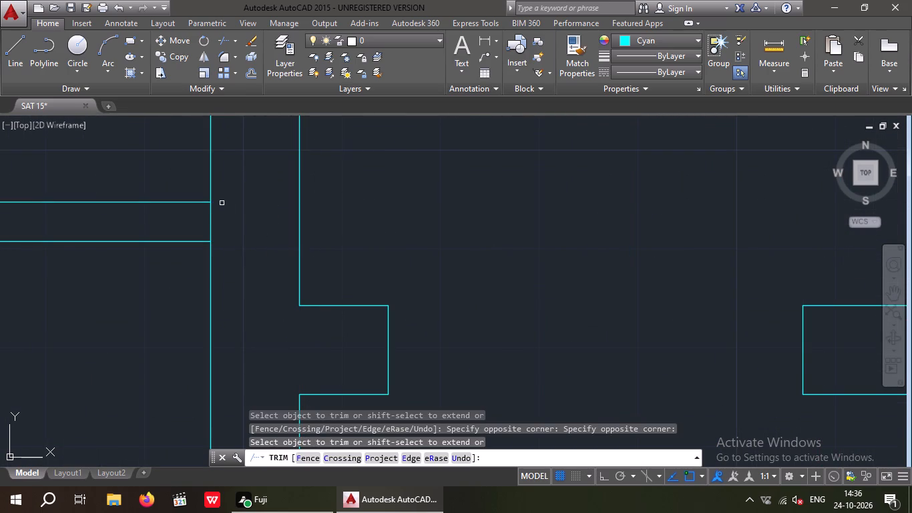
click(209, 218)
Extend the outer line of the small lower-left room's right wall up to the upper line of the living hall's bottom wall.
scroll(216, 219, down, 4)
middle_drag(198, 273, 222, 265)
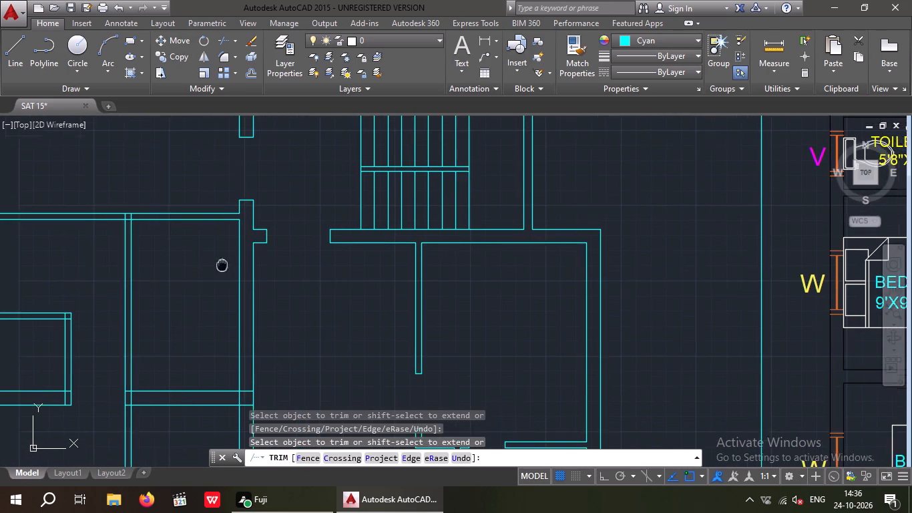
middle_drag(222, 265, 223, 265)
scroll(224, 265, down, 1)
middle_click(225, 266)
scroll(222, 270, down, 1)
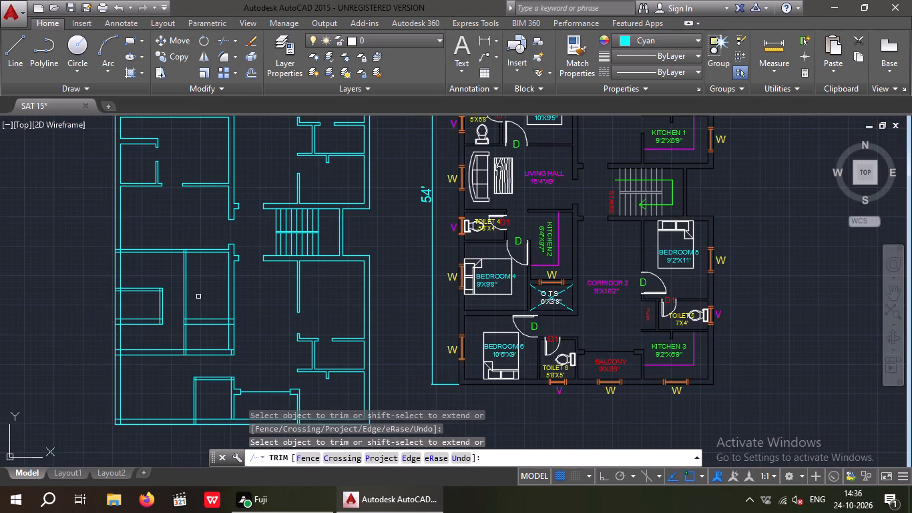
middle_drag(191, 293, 221, 295)
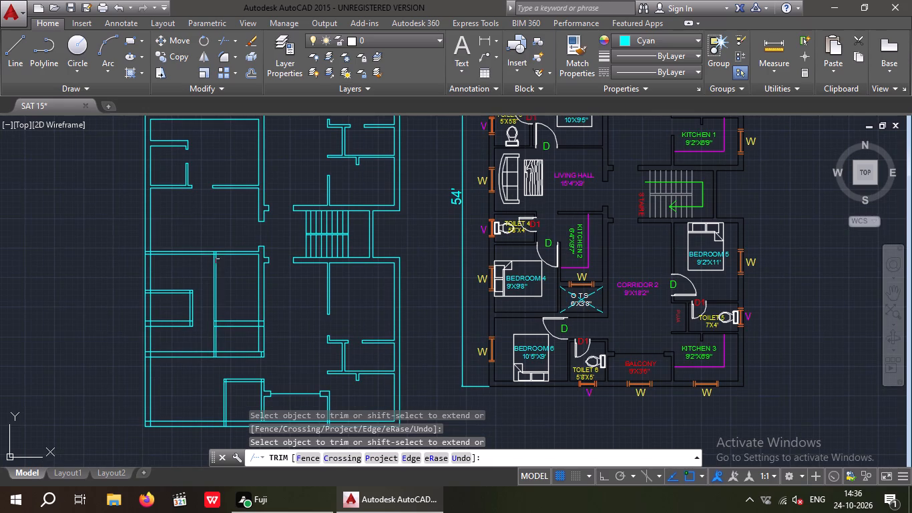
scroll(218, 261, up, 2)
key(Escape)
key(Escape)
key(e)
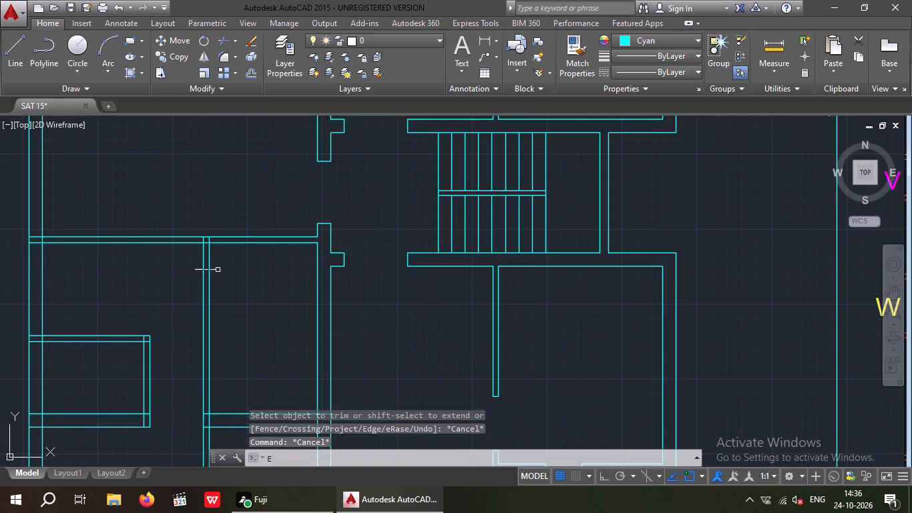
key(x)
key(space)
key(space)
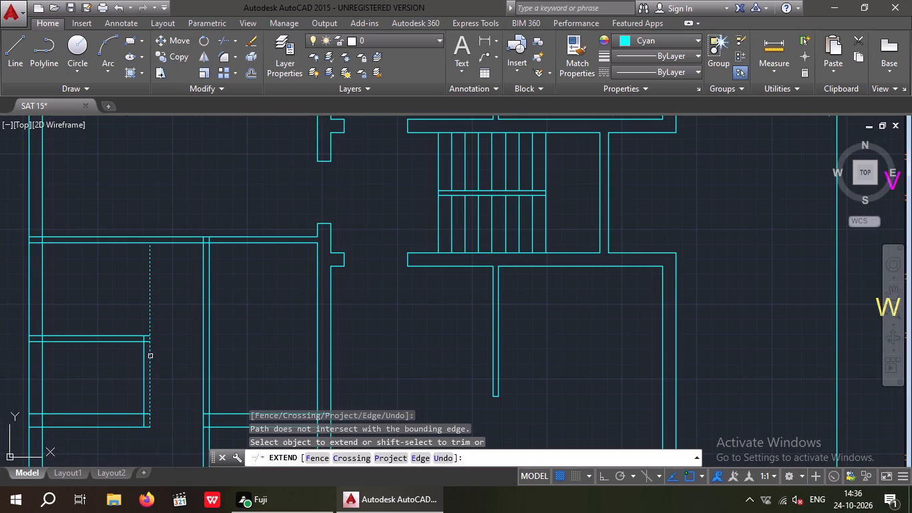
click(150, 356)
click(149, 274)
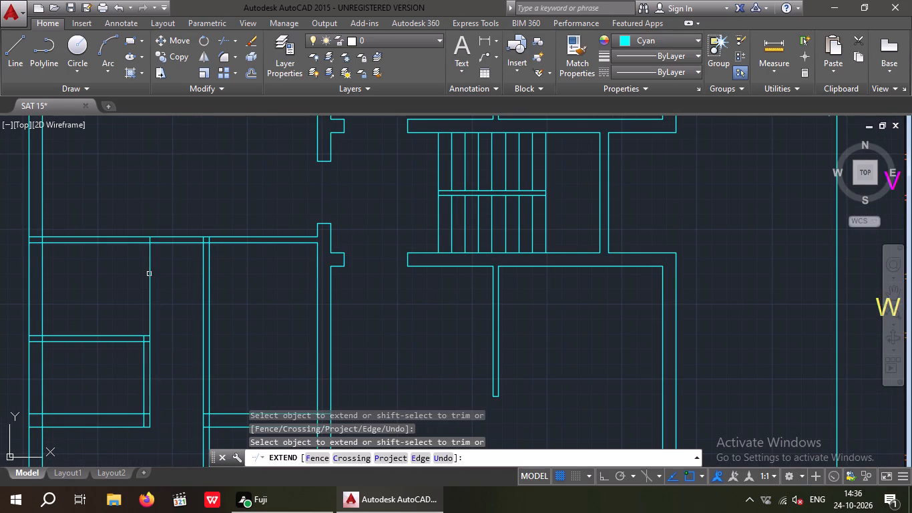
key(Escape)
key(Escape)
key(Escape)
Trim the overlapping lines where the kitchen's left wall meets the living hall's bottom wall.
key(t)
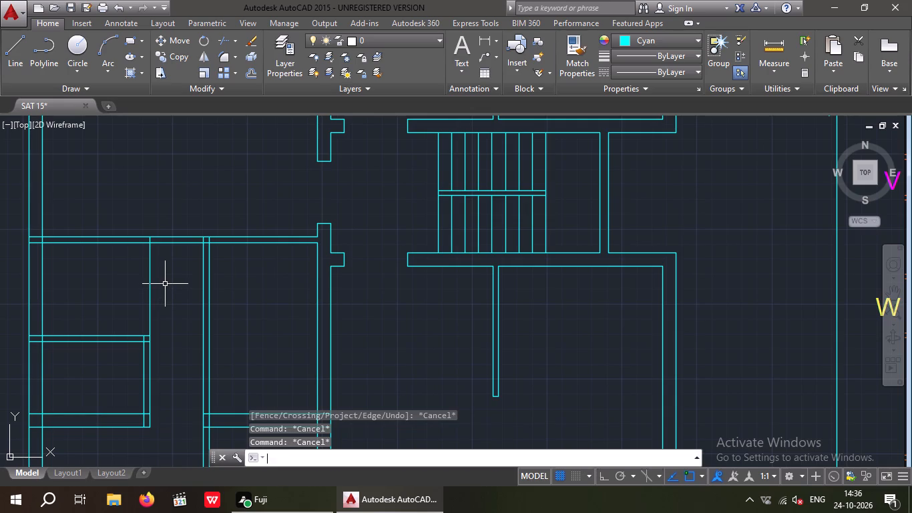
key(r)
key(space)
key(space)
scroll(205, 244, up, 1)
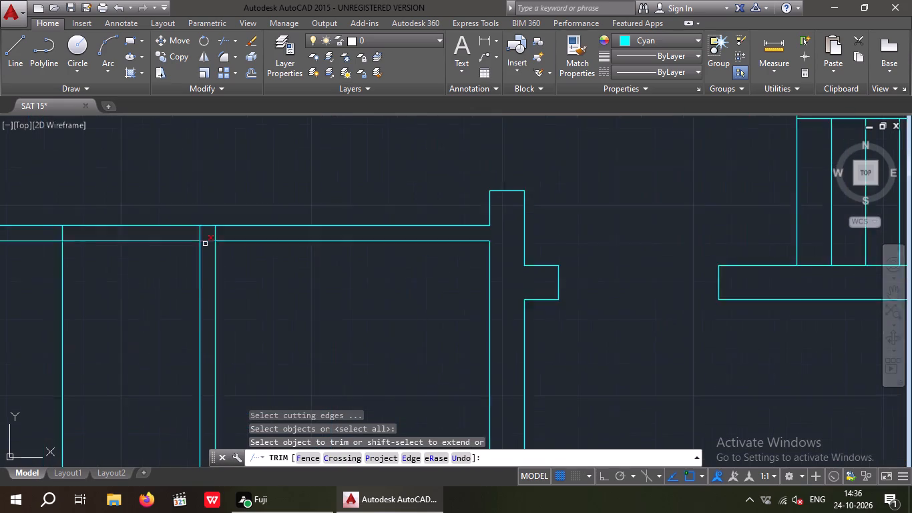
scroll(205, 244, up, 2)
click(220, 227)
click(212, 238)
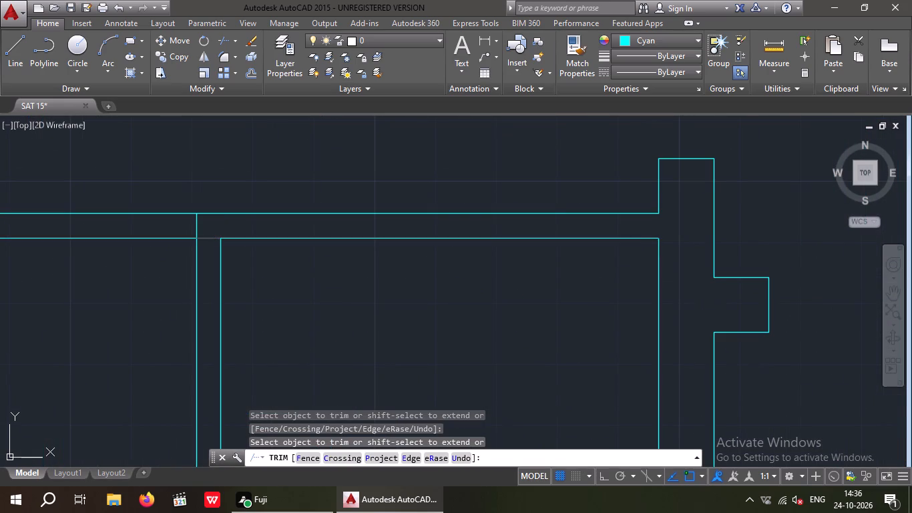
Trim both lines of the living hall's bottom wall between the extended toilet line and the kitchen's left wall to open the passage.
scroll(212, 238, down, 2)
click(186, 247)
click(174, 216)
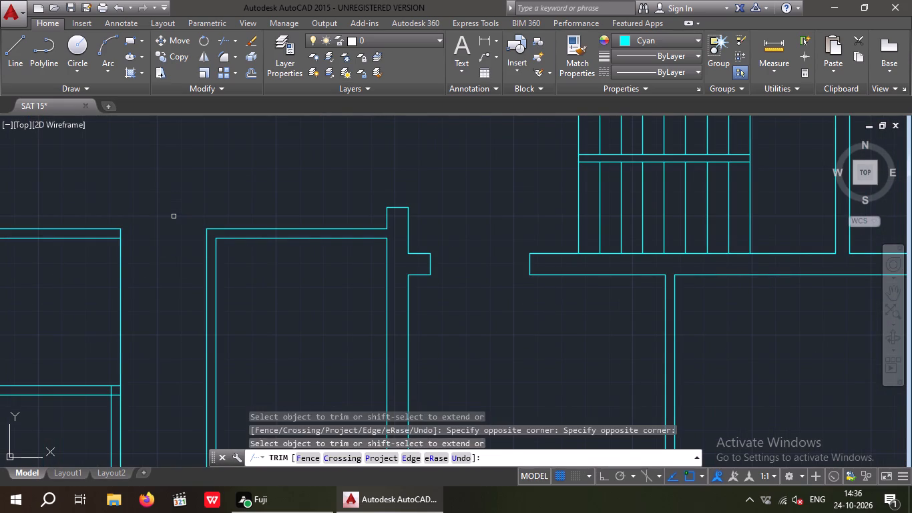
scroll(174, 216, down, 2)
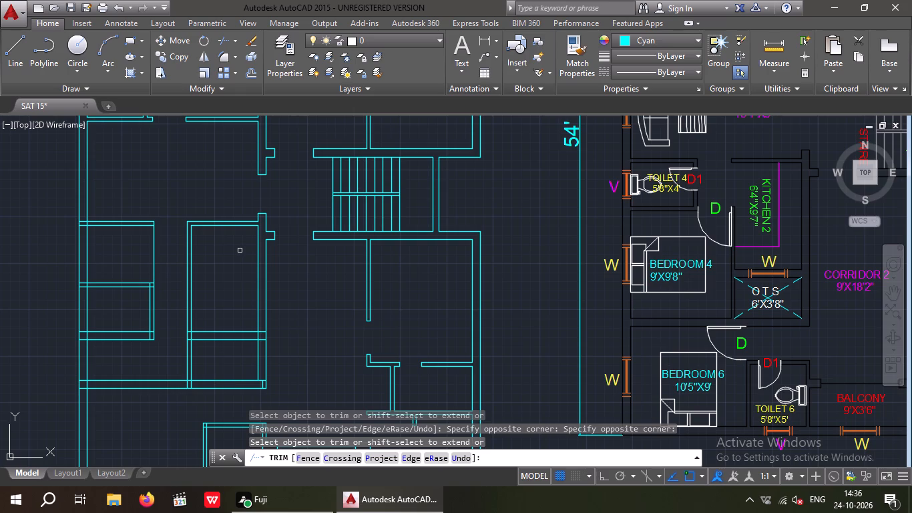
key(Escape)
key(Escape)
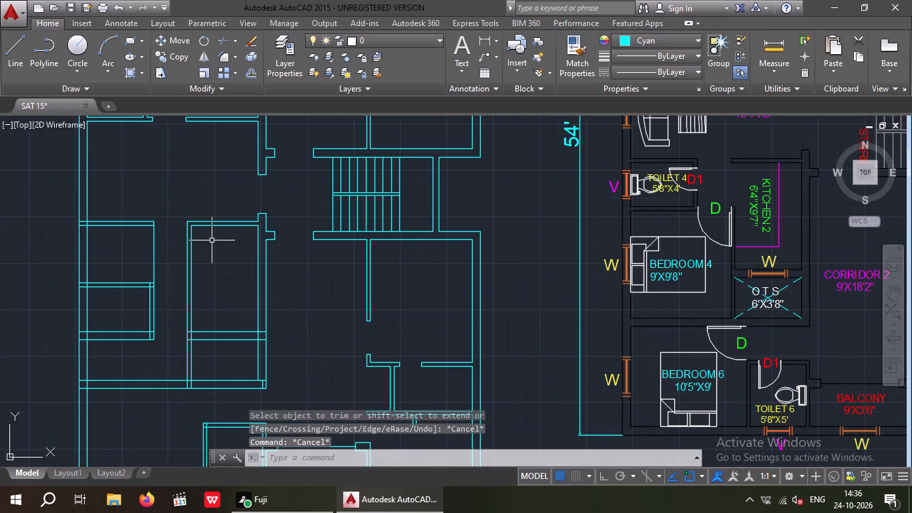
Extend the lower line of the kitchen's top wall to the outer line of the kitchen's left wall.
key(e)
key(x)
key(space)
key(space)
scroll(196, 229, up, 1)
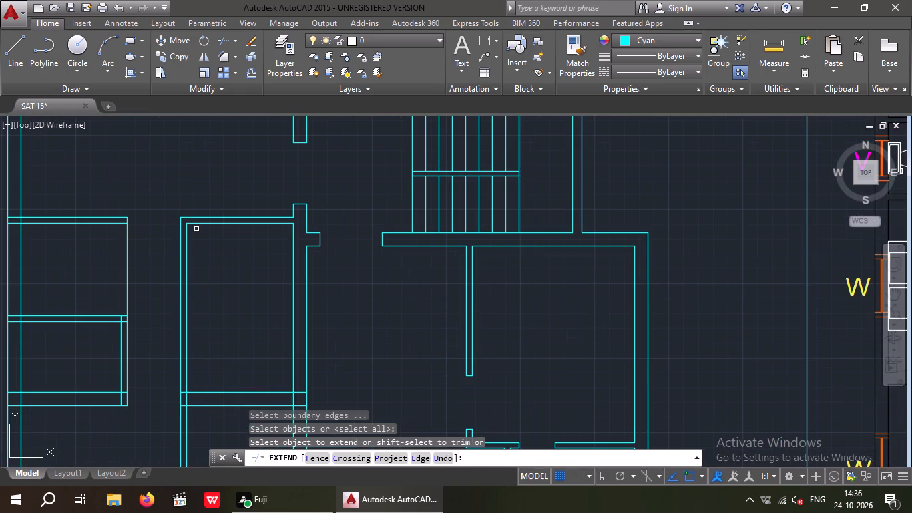
click(200, 224)
key(Escape)
key(Escape)
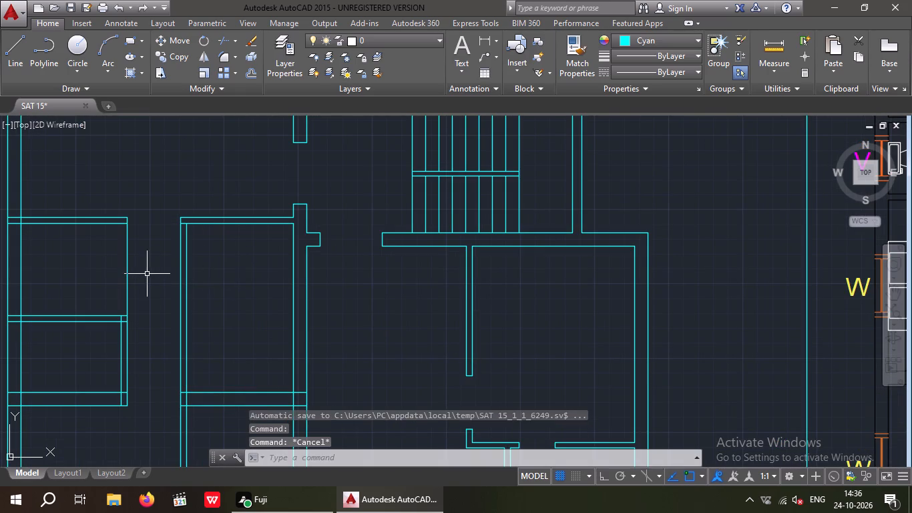
Trim the extended vertical line between the living hall's bottom wall and the top wall of the small lower-left room.
key(t)
key(r)
key(space)
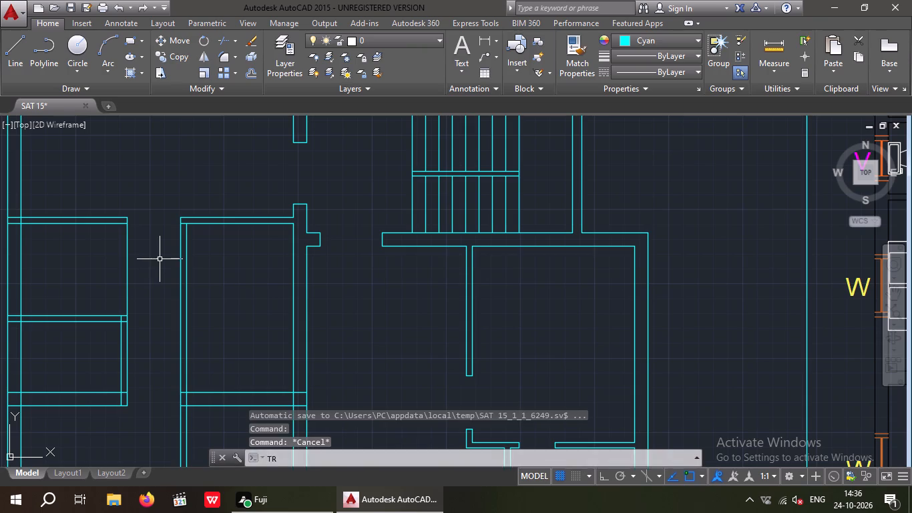
key(space)
drag(144, 248, 124, 259)
click(95, 269)
scroll(118, 256, down, 2)
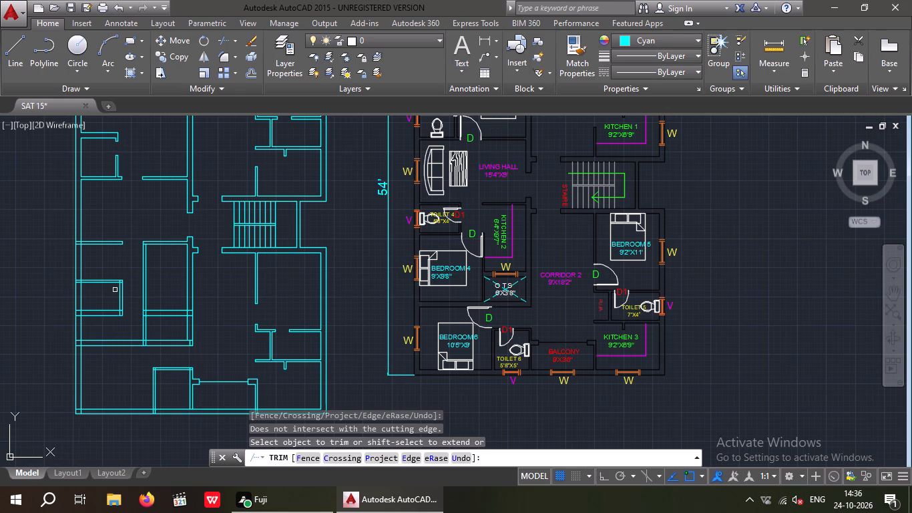
scroll(99, 310, up, 2)
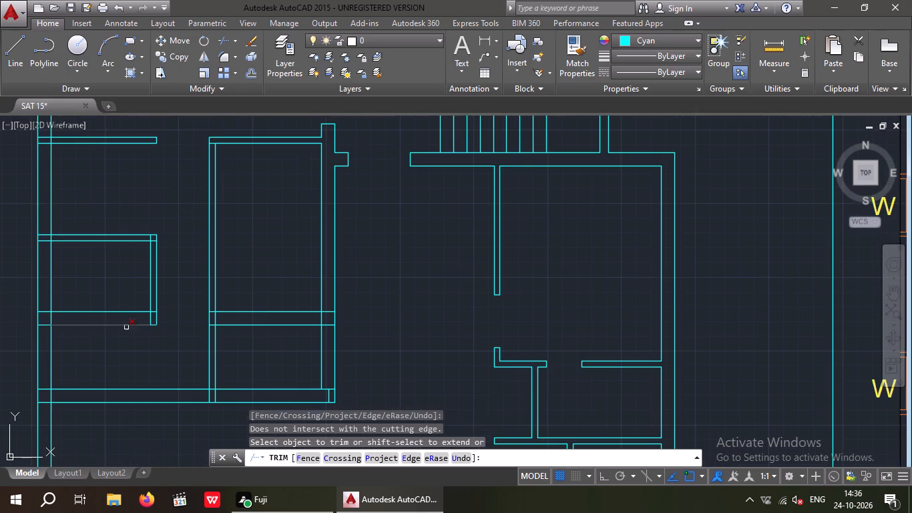
key(Escape)
key(Escape)
Erase the top, bottom and right wall lines of the small lower-left room.
click(163, 338)
click(129, 223)
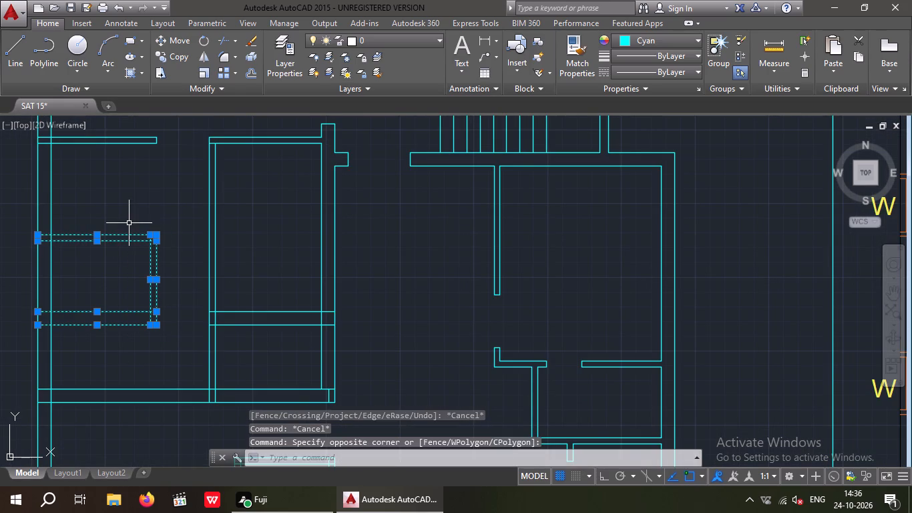
key(Delete)
Offset the lower line of the living hall's short left bottom wall 4' downward for the Toilet 4 space.
scroll(129, 222, down, 2)
middle_drag(128, 231, 112, 267)
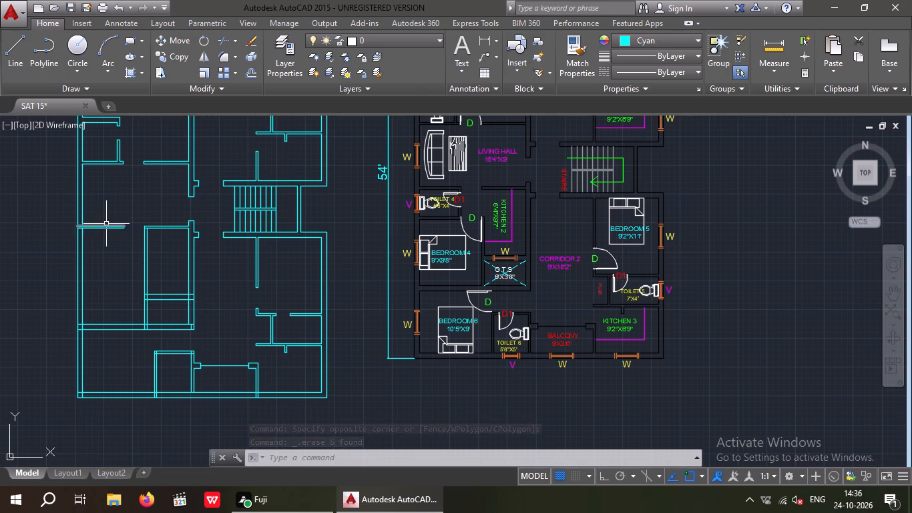
scroll(109, 232, up, 1)
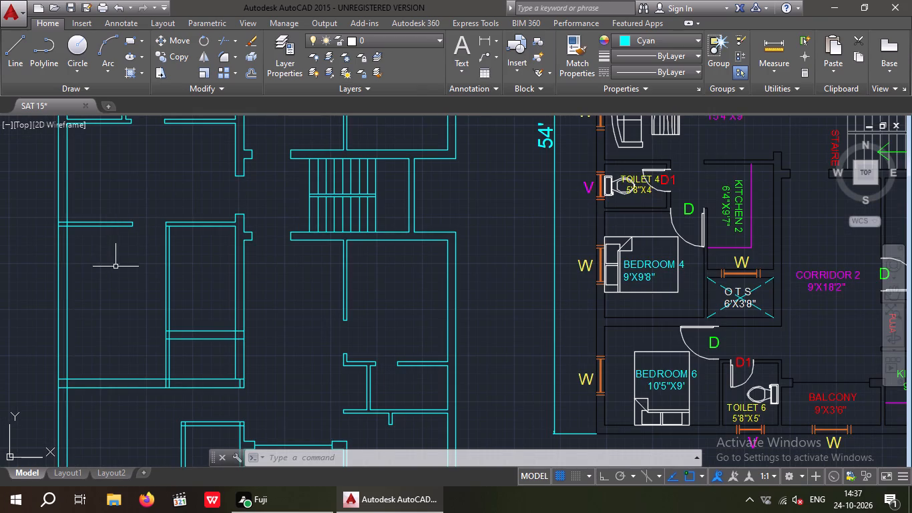
key(Escape)
key(Escape)
key(o)
key(Return)
key(4)
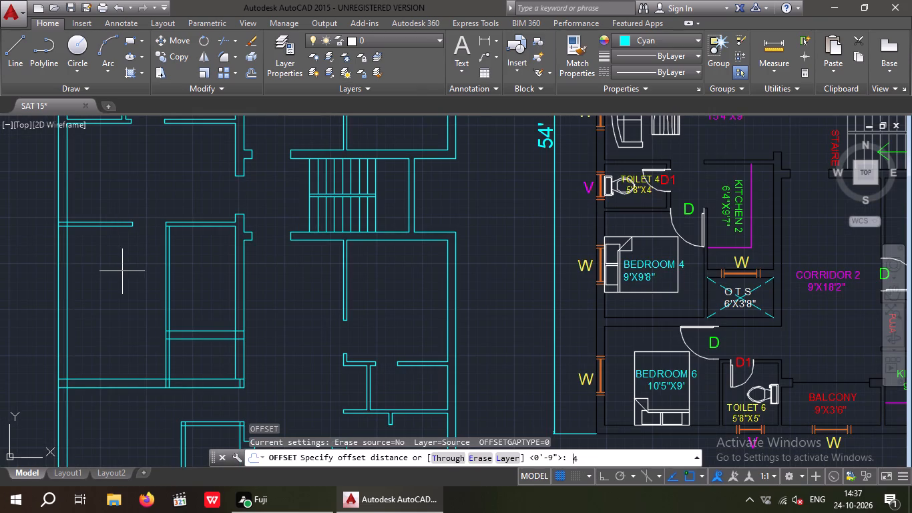
key(apostrophe)
key(Return)
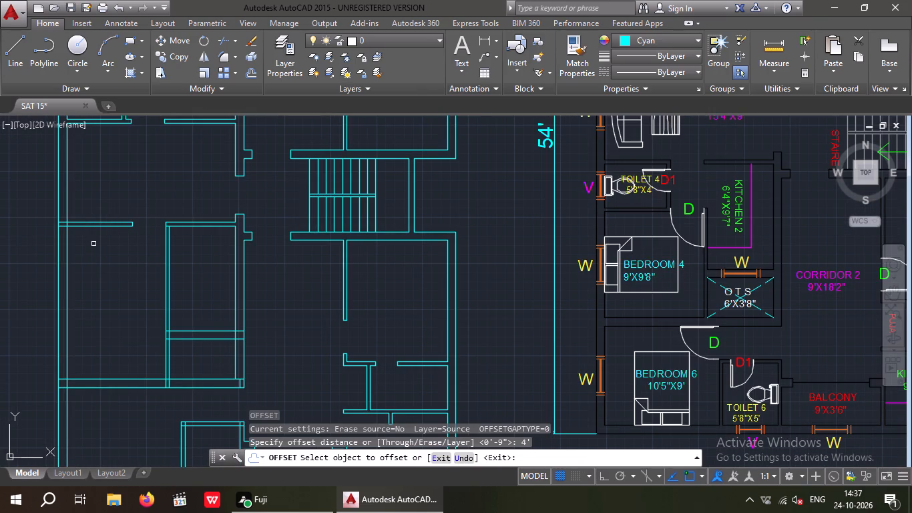
drag(100, 226, 101, 238)
click(107, 259)
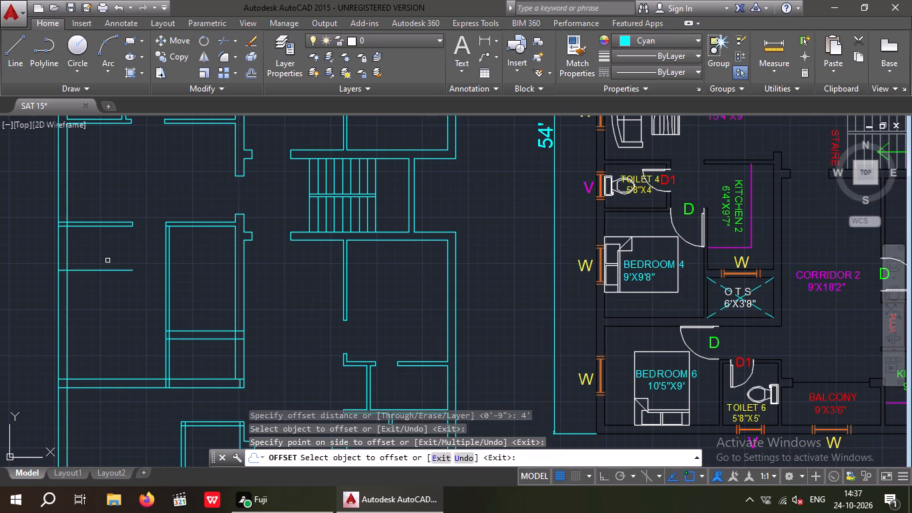
key(Escape)
key(Escape)
key(Escape)
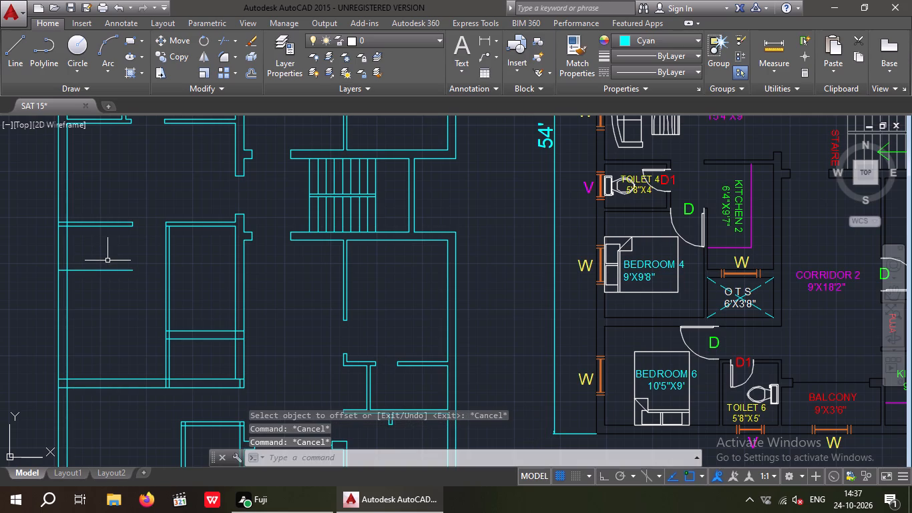
Offset the new toilet bottom line 4" downward to give the wall its thickness.
key(o)
key(Return)
key(4)
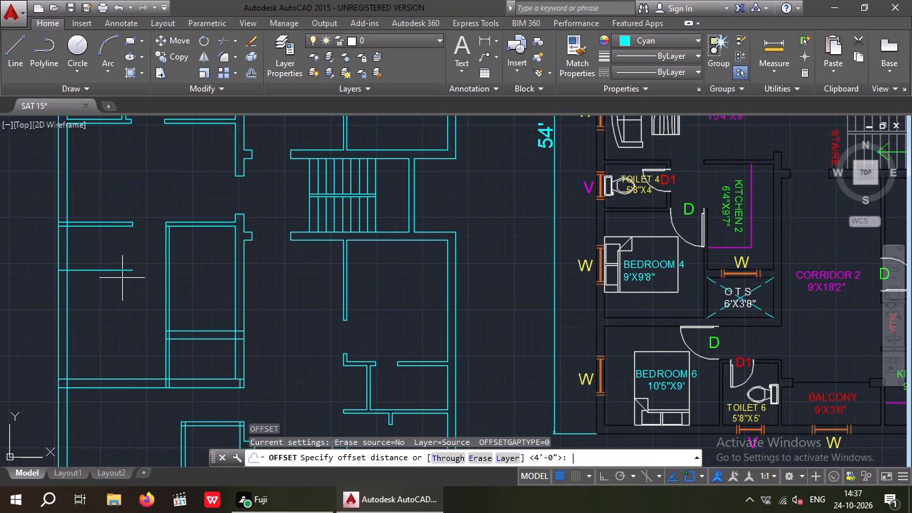
key(shift+quotedbl)
key(Return)
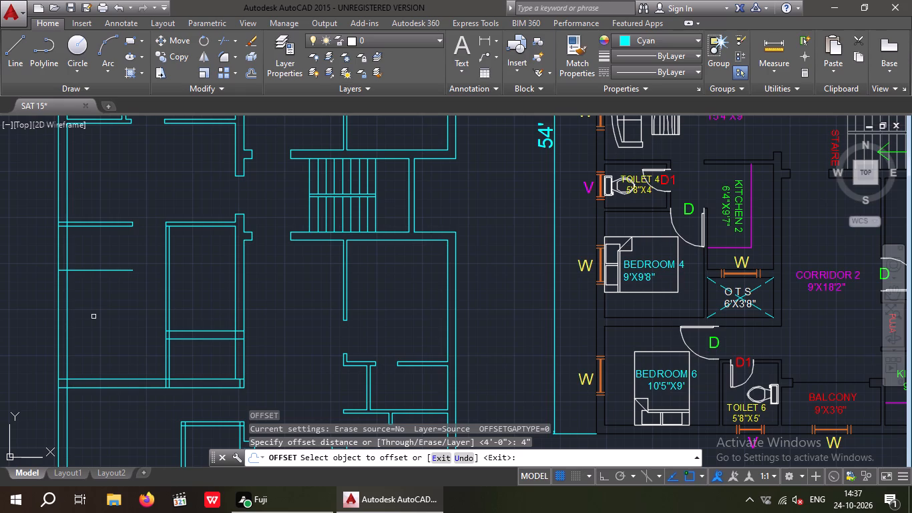
drag(105, 270, 105, 276)
click(112, 296)
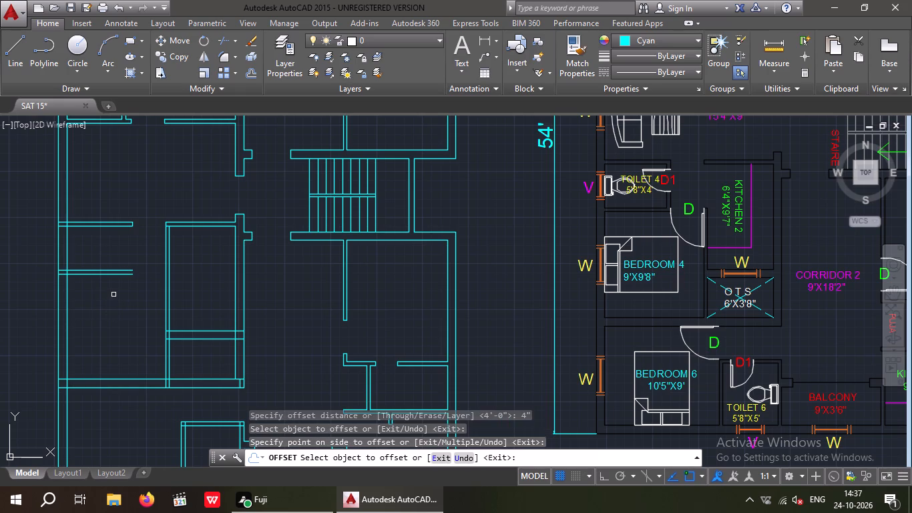
key(Escape)
key(Escape)
key(Escape)
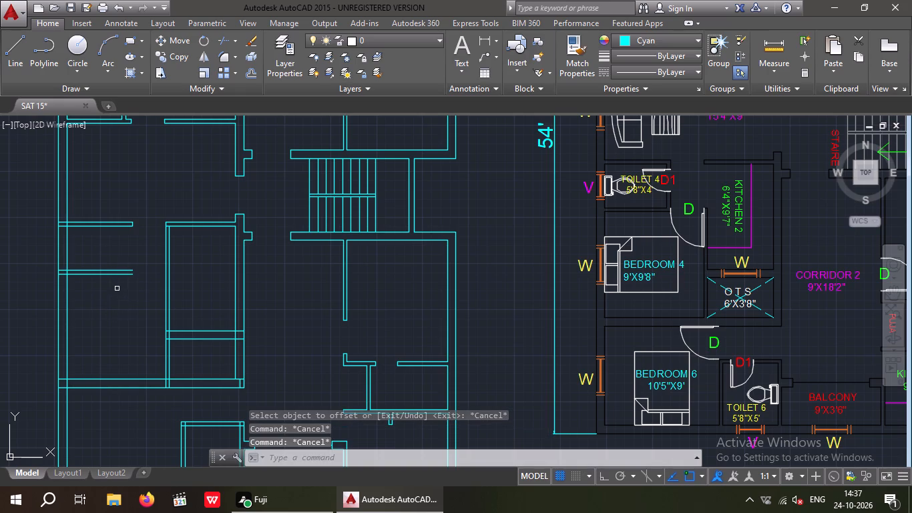
key(Escape)
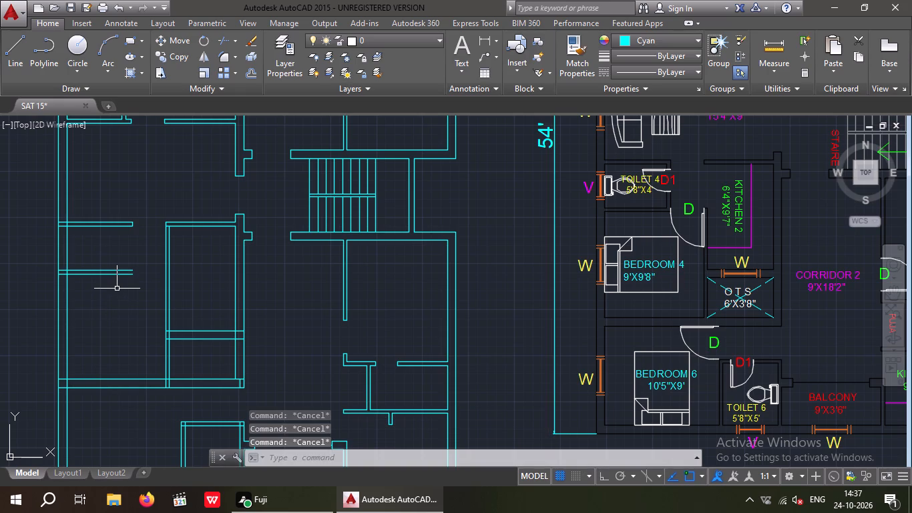
Extend the end line of the living hall's short left bottom wall down to the lower line of the toilet's bottom wall.
text(EX)
key(space)
key(space)
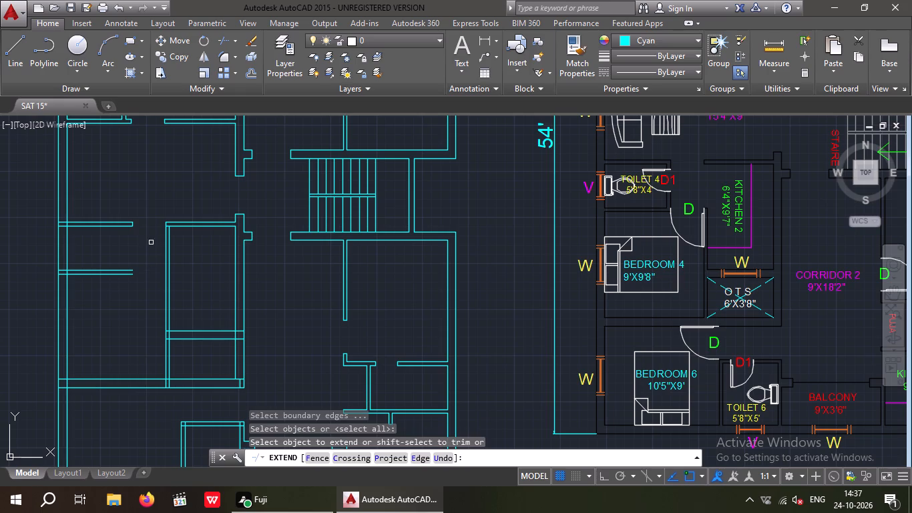
click(130, 225)
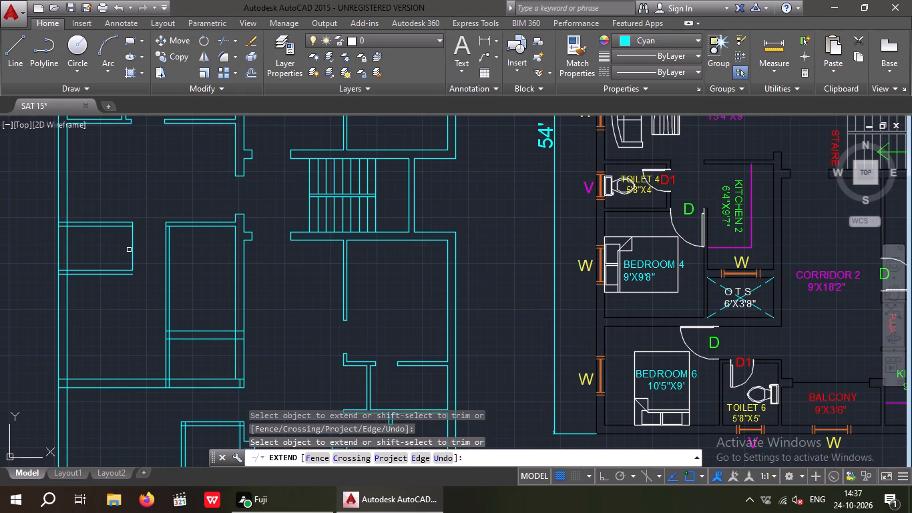
click(130, 250)
key(Escape)
key(Escape)
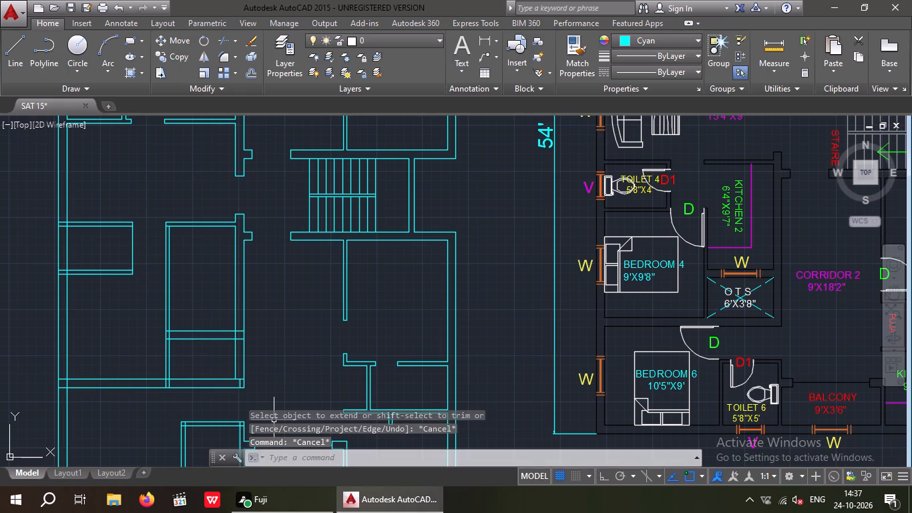
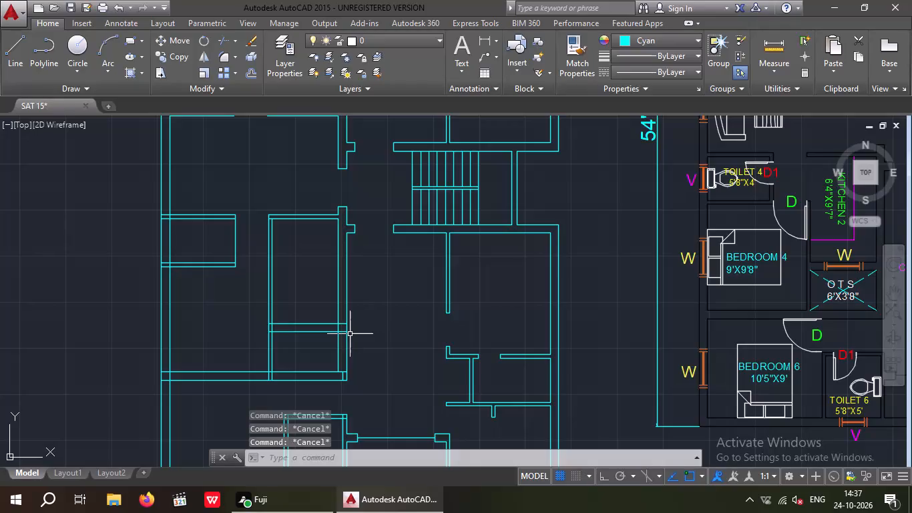
Offset Toilet 4's right wall line 4" inward to give that wall its thickness.
key(o)
key(Return)
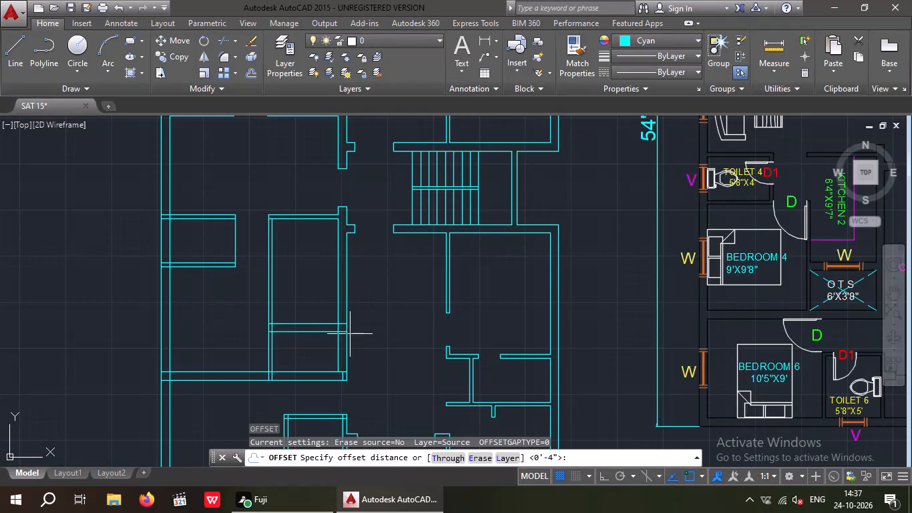
key(4)
key(shift+quotedbl)
key(Return)
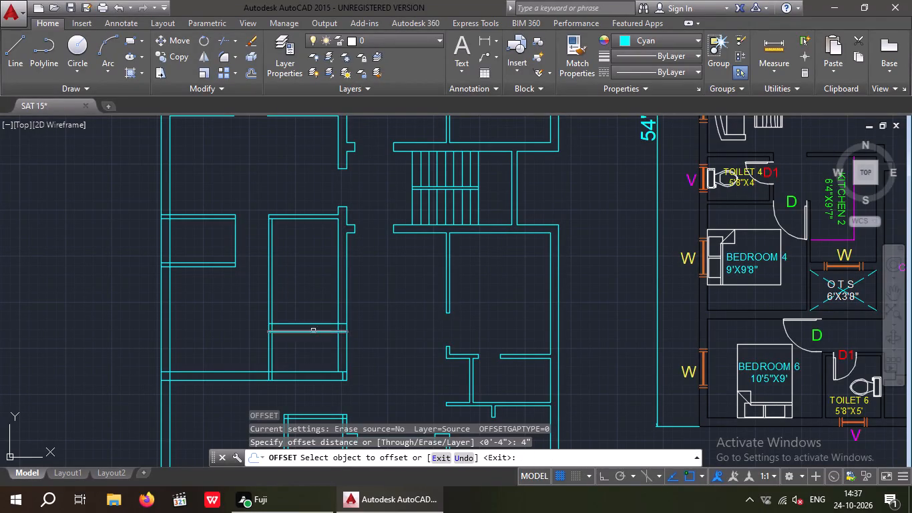
click(233, 241)
click(218, 246)
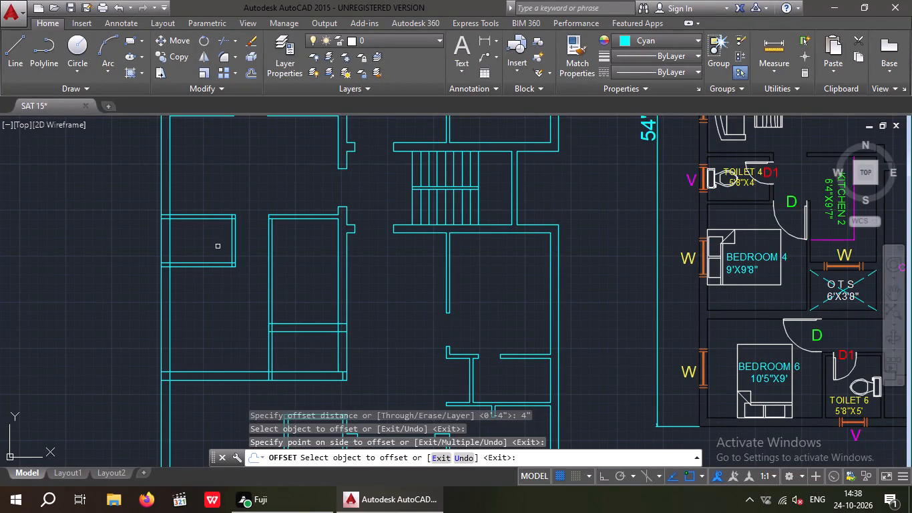
key(Escape)
key(Escape)
middle_drag(222, 247, 188, 257)
key(Escape)
key(Escape)
Offset the lower line of Toilet 4's top wall 6" downward to mark the upper door jamb.
key(o)
scroll(224, 262, up, 1)
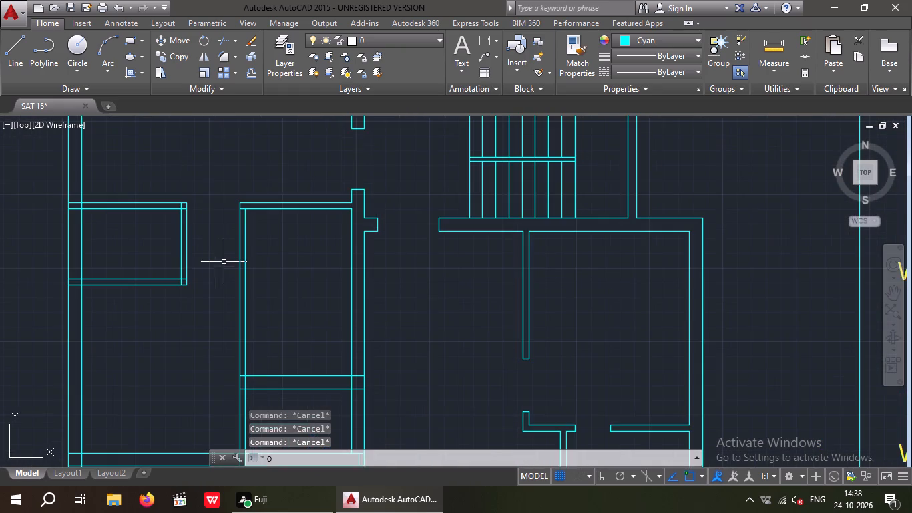
key(Return)
key(6)
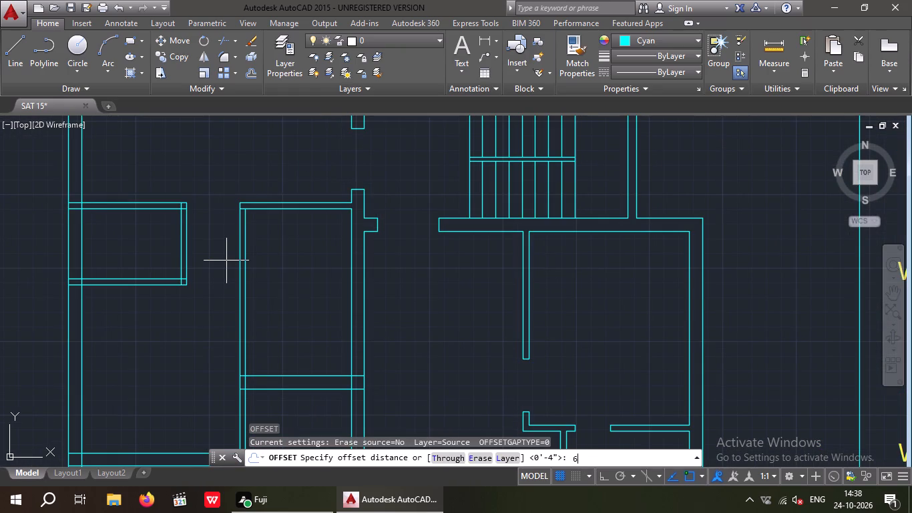
key(shift+quotedbl)
key(Return)
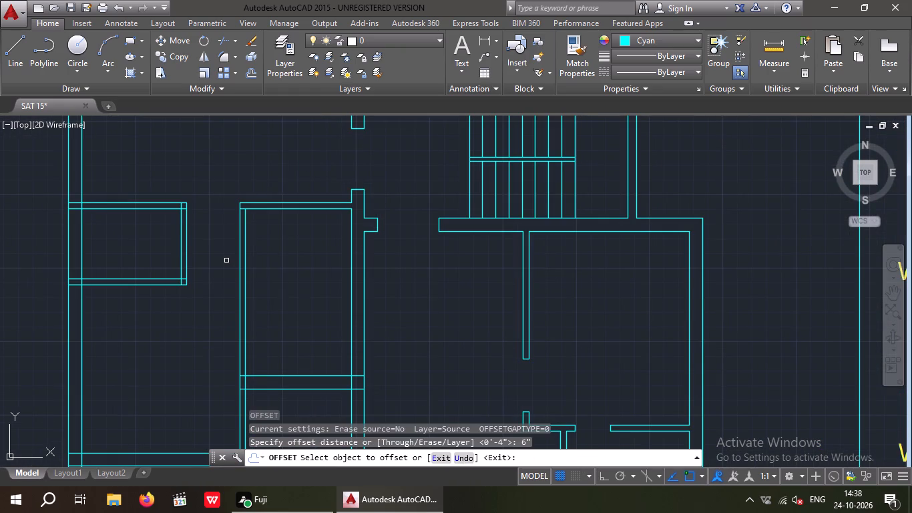
scroll(193, 247, down, 1)
scroll(168, 218, up, 2)
click(174, 229)
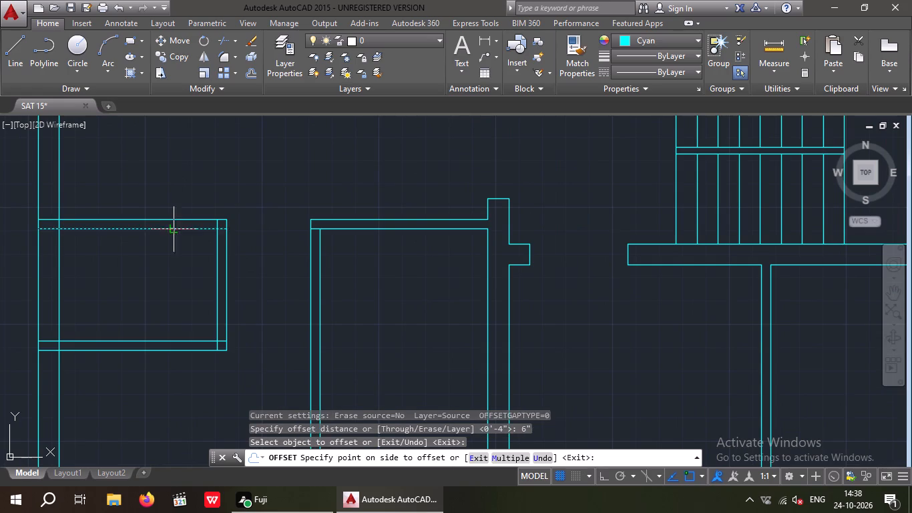
click(163, 270)
key(Escape)
key(Escape)
key(Escape)
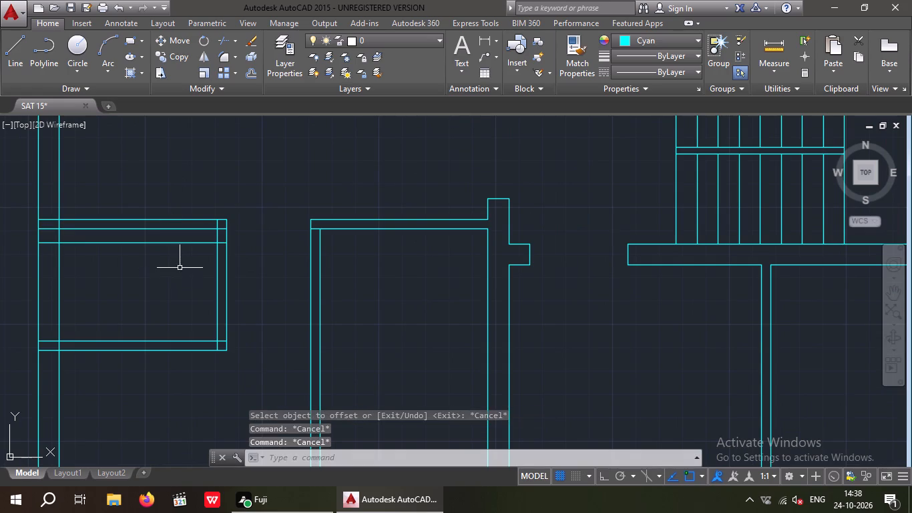
Offset the upper door jamb line 2' downward to mark the width of Toilet 4's door opening.
key(o)
key(Return)
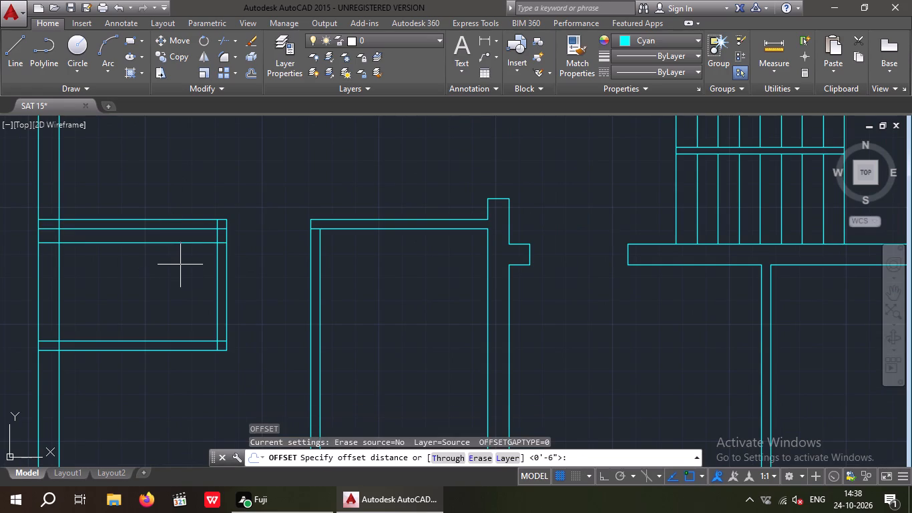
key(2)
key(apostrophe)
key(Return)
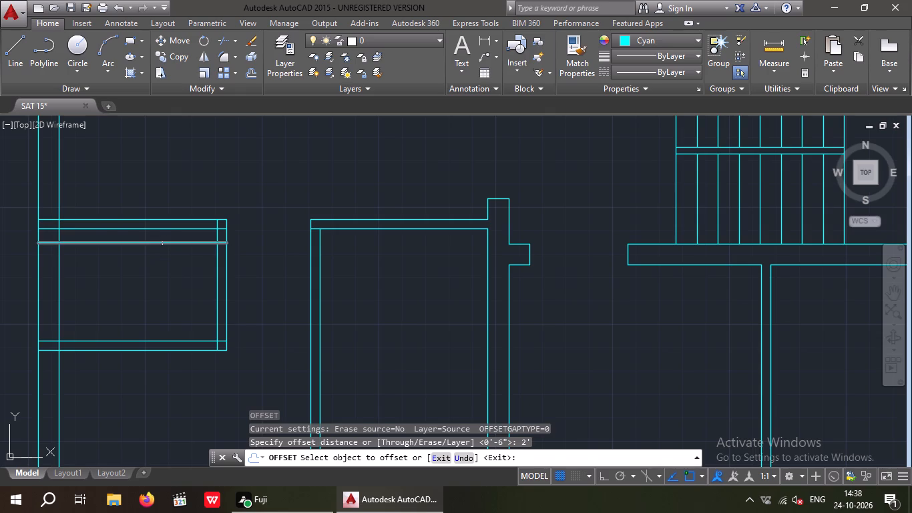
drag(164, 243, 165, 256)
click(167, 269)
key(Escape)
key(Escape)
key(Escape)
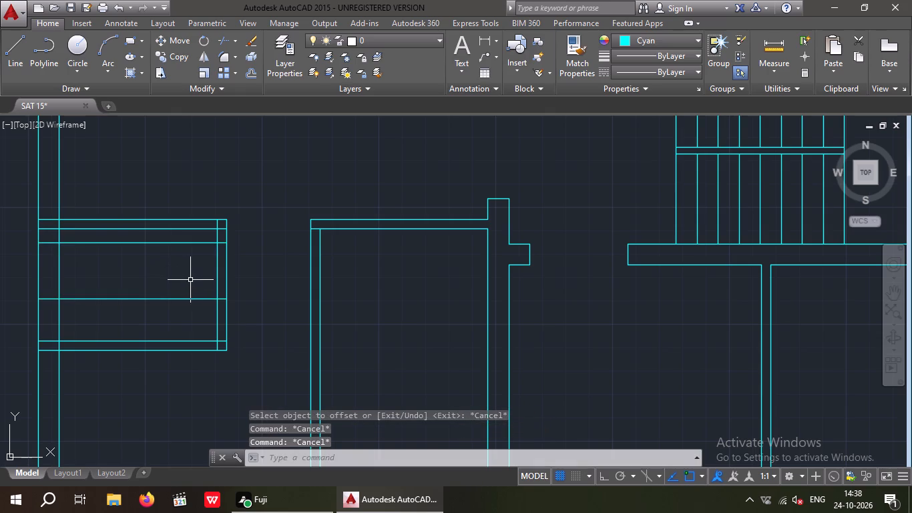
Trim the jamb lines inside Toilet 4 and cut the door opening out of its right wall.
key(t)
key(r)
key(space)
key(space)
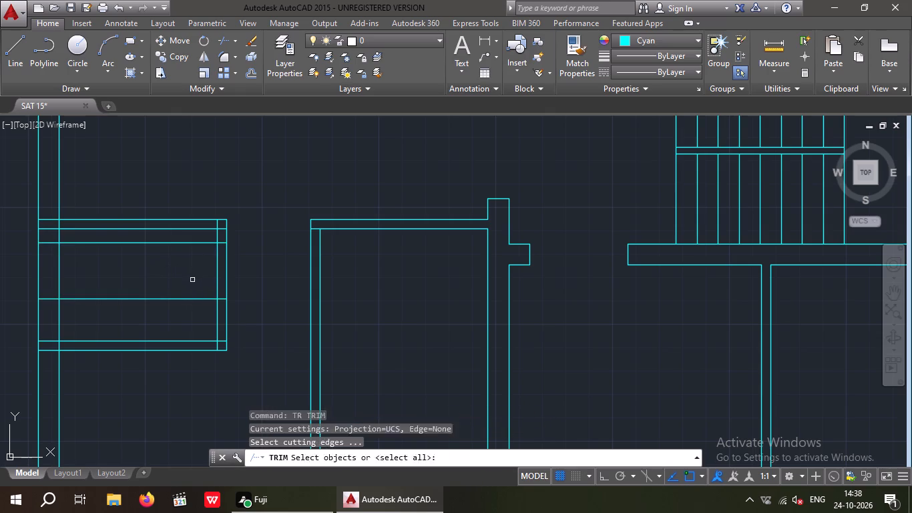
scroll(170, 281, up, 2)
middle_drag(159, 291, 148, 301)
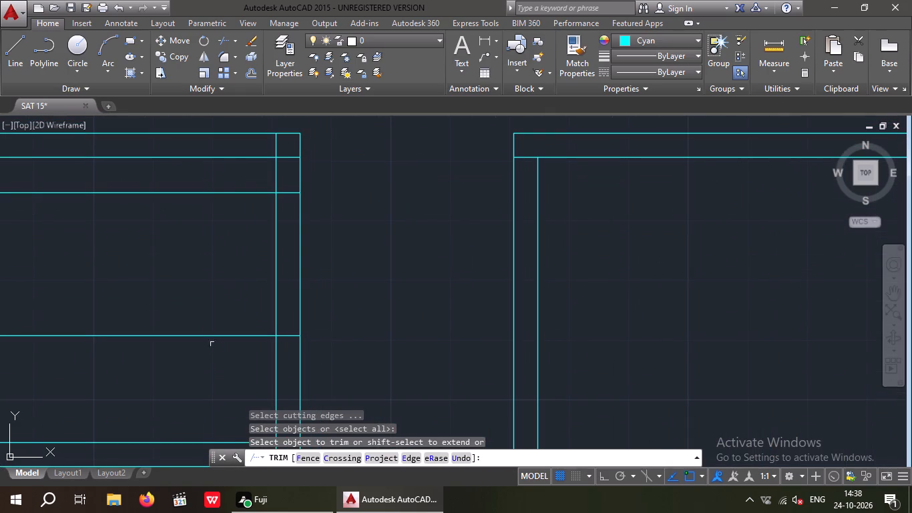
drag(210, 355, 184, 328)
click(146, 185)
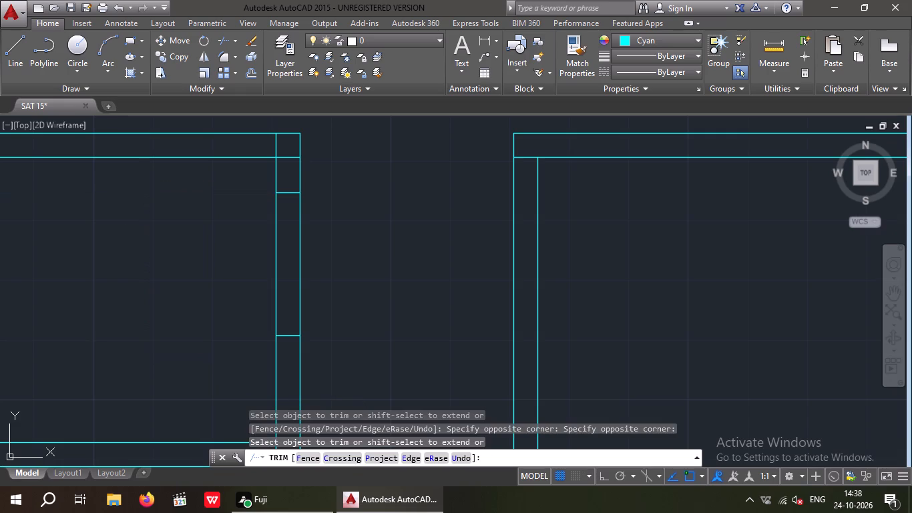
drag(367, 236, 255, 265)
click(224, 272)
Trim the overlapping lines of Toilet 4's top wall at its right corner and at the left outer wall junction.
scroll(288, 131, up, 1)
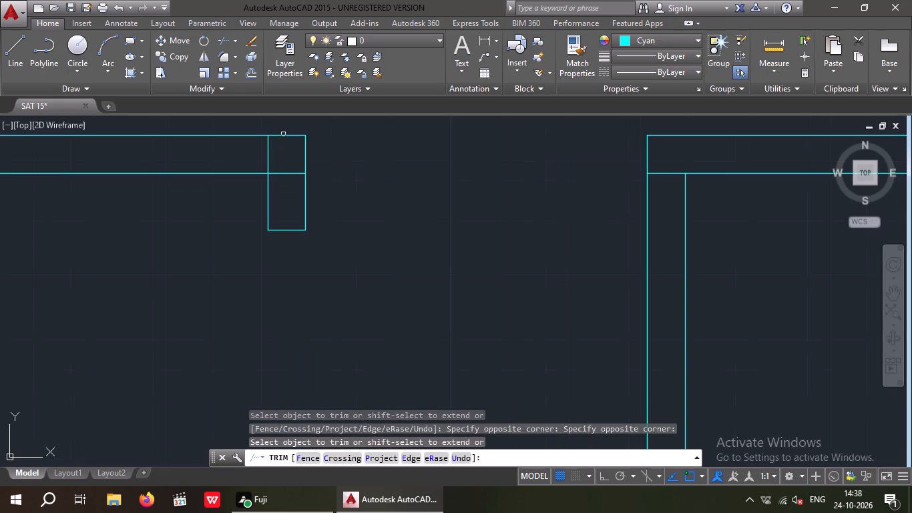
scroll(290, 179, up, 1)
drag(292, 184, 291, 184)
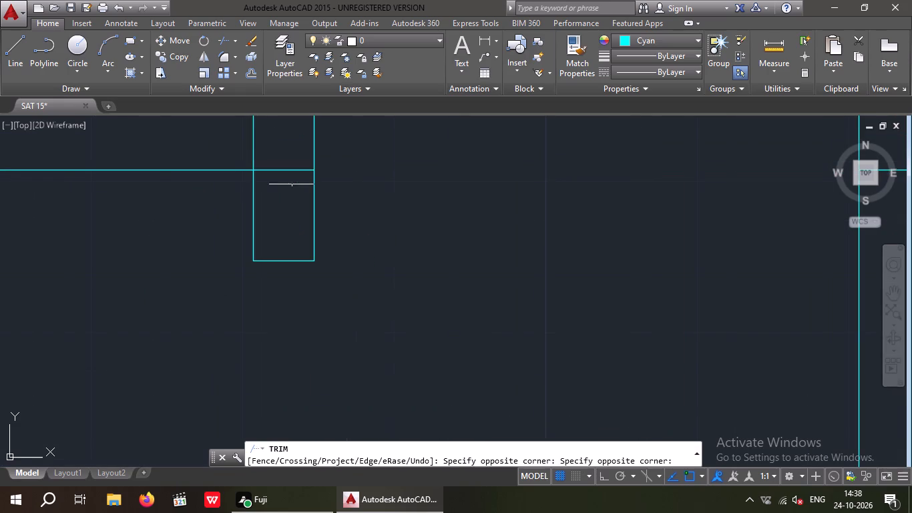
drag(291, 184, 282, 176)
click(268, 154)
middle_drag(281, 171, 298, 240)
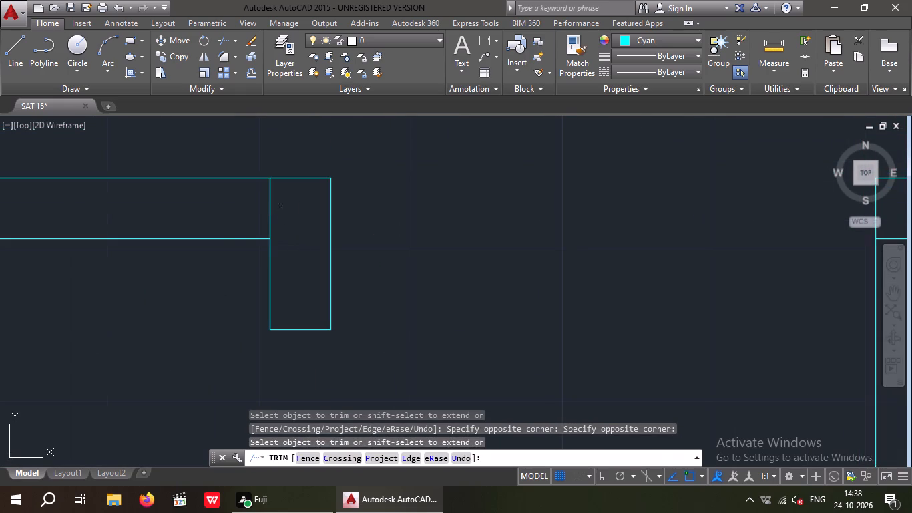
drag(283, 204, 246, 222)
click(239, 222)
scroll(250, 200, down, 4)
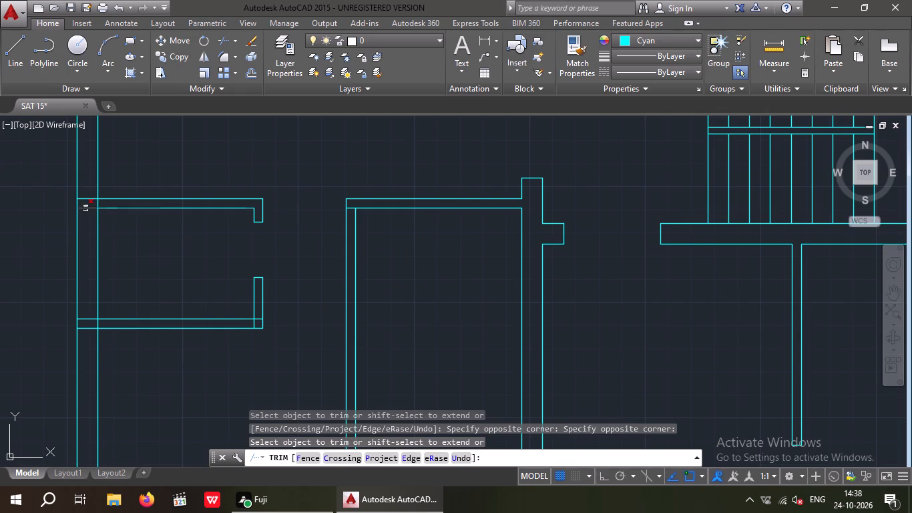
scroll(92, 204, up, 2)
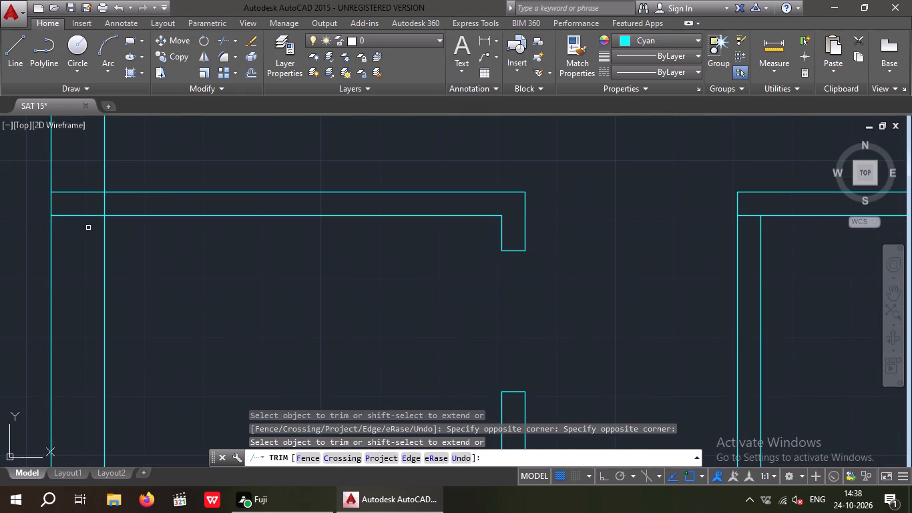
drag(88, 228, 76, 208)
click(65, 174)
scroll(101, 198, up, 2)
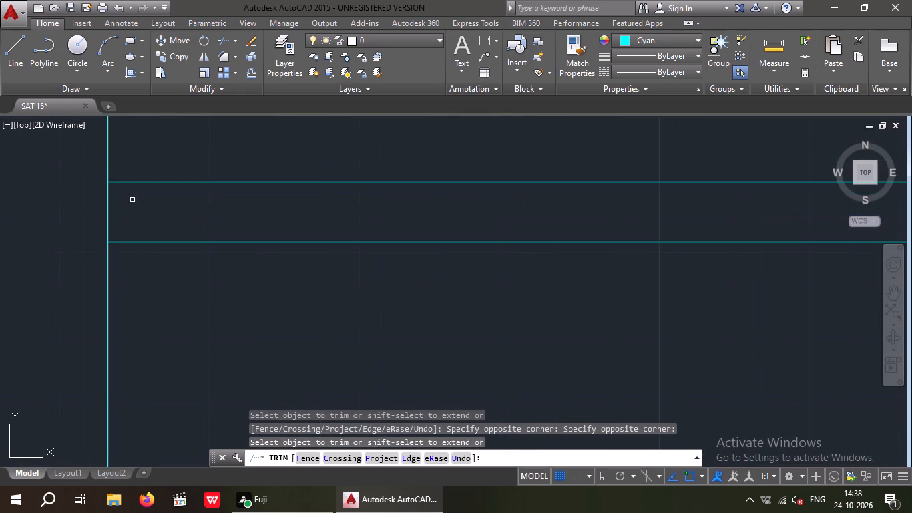
click(67, 215)
click(126, 204)
Trim the overlapping lines of Toilet 4's bottom wall at its right corner and at the left outer wall junction.
scroll(115, 202, down, 6)
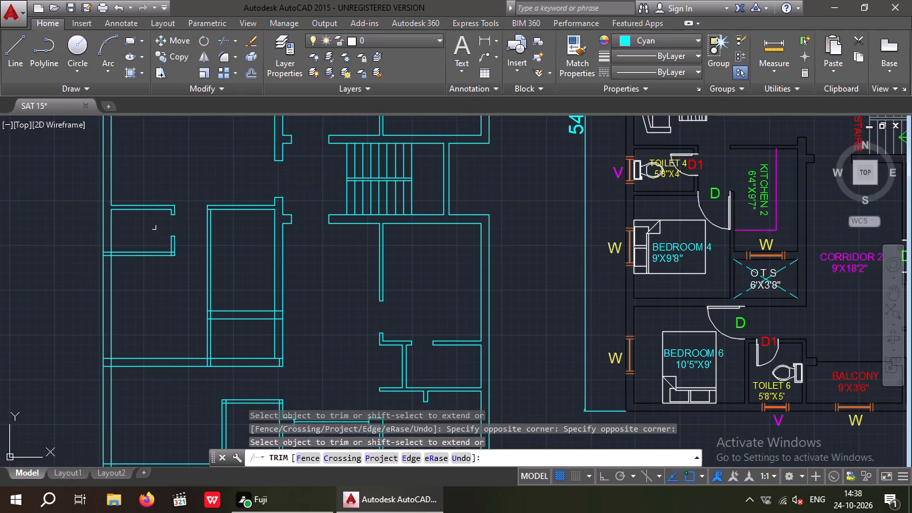
middle_click(170, 236)
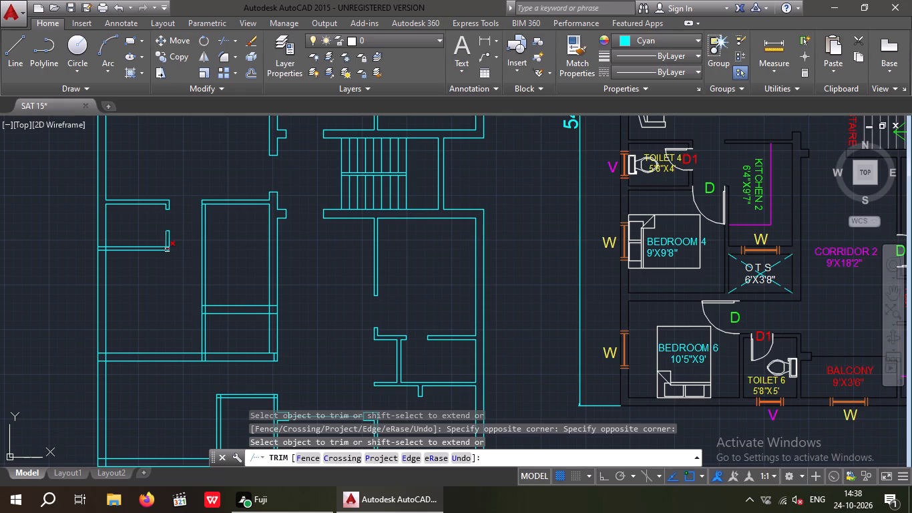
scroll(166, 250, up, 4)
drag(175, 244, 171, 238)
click(166, 224)
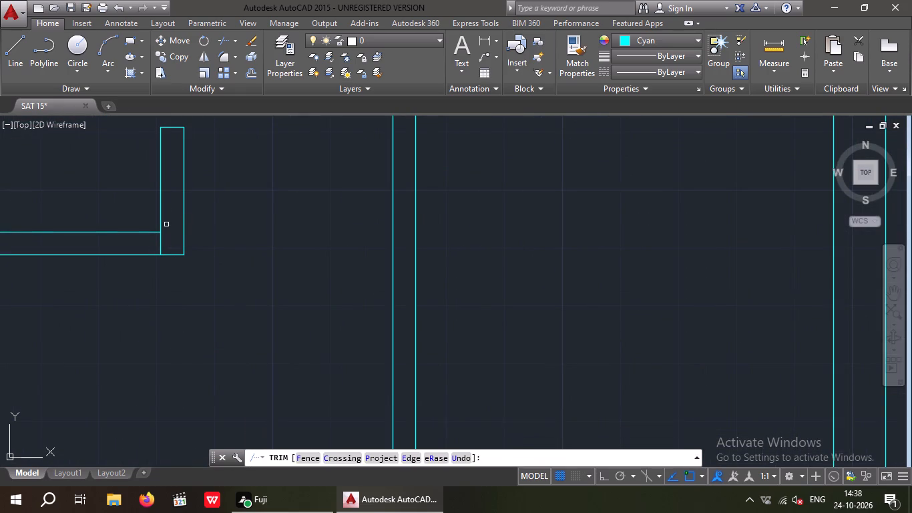
drag(174, 239, 148, 248)
click(147, 248)
scroll(138, 246, down, 3)
middle_drag(95, 263, 115, 265)
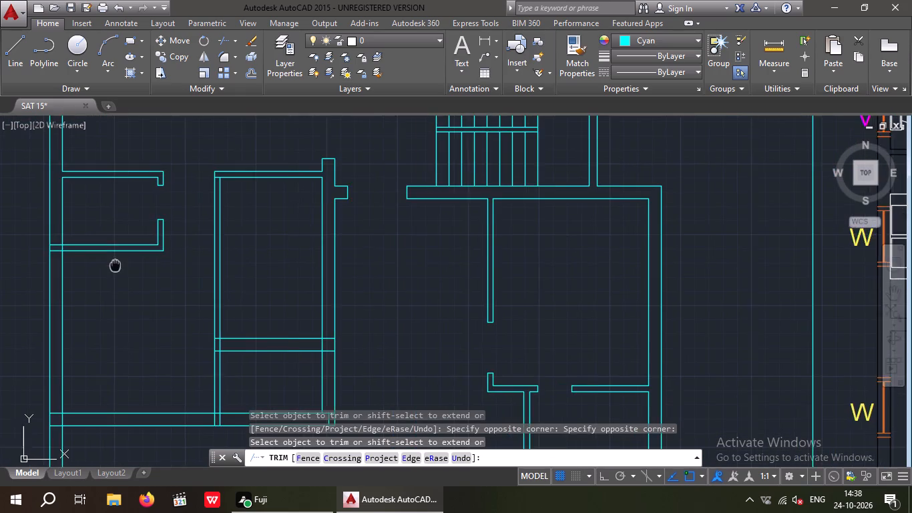
middle_drag(115, 265, 190, 264)
scroll(127, 246, up, 3)
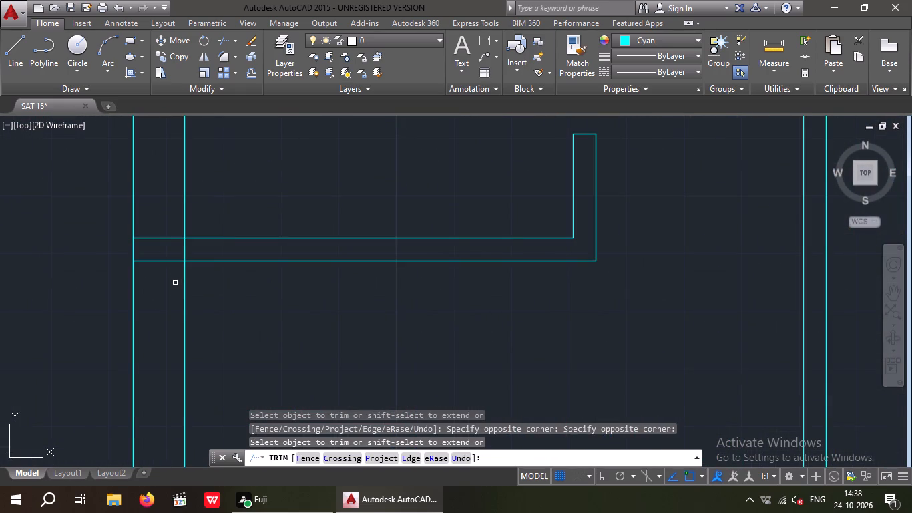
drag(175, 281, 163, 261)
click(156, 228)
scroll(175, 251, up, 2)
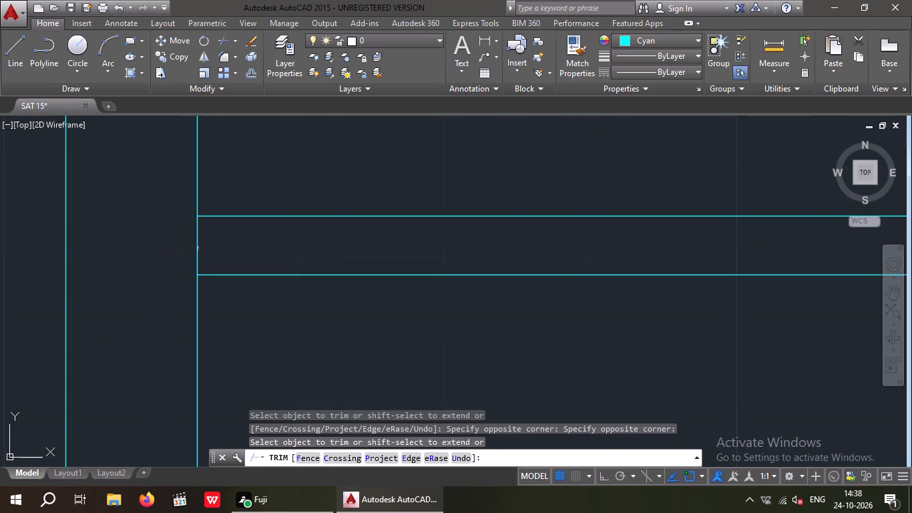
drag(216, 238, 160, 267)
click(158, 265)
scroll(161, 238, down, 3)
middle_drag(270, 257, 153, 286)
scroll(263, 235, down, 1)
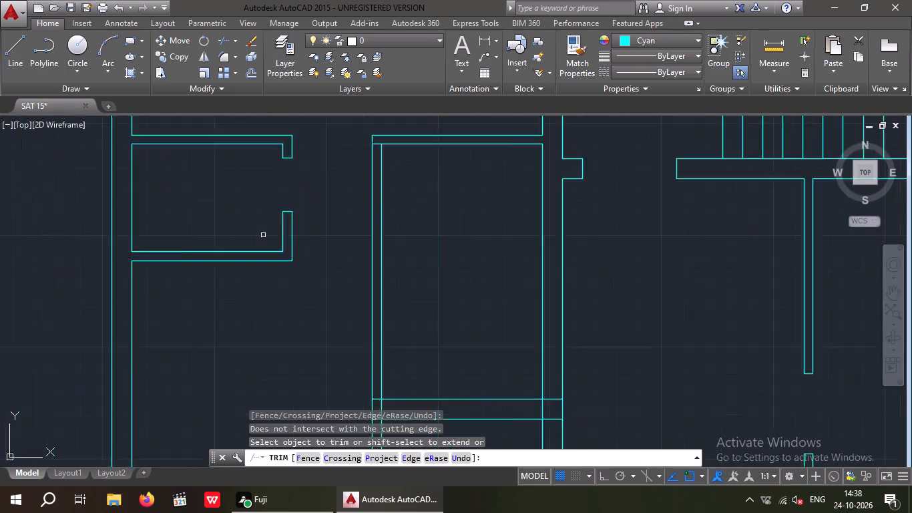
scroll(263, 235, down, 2)
middle_drag(271, 239, 147, 263)
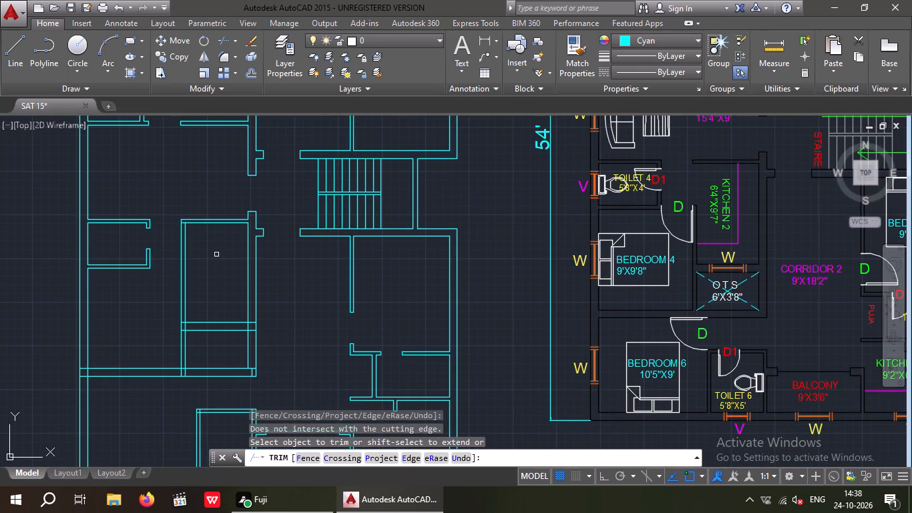
key(Escape)
key(Escape)
key(Escape)
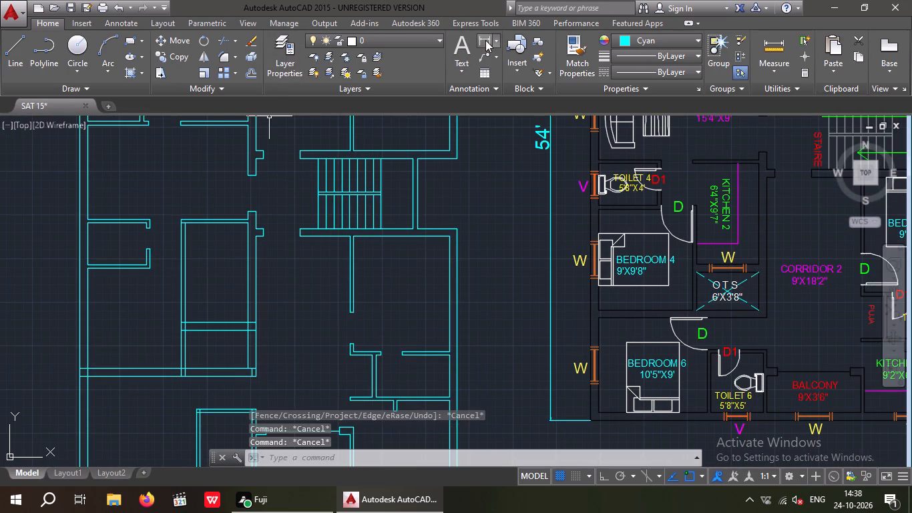
Measure the vertical opening between Kitchen 2's top wall and the upper end of its left wall in the reference plan.
click(486, 40)
middle_drag(728, 173, 569, 200)
scroll(554, 198, up, 2)
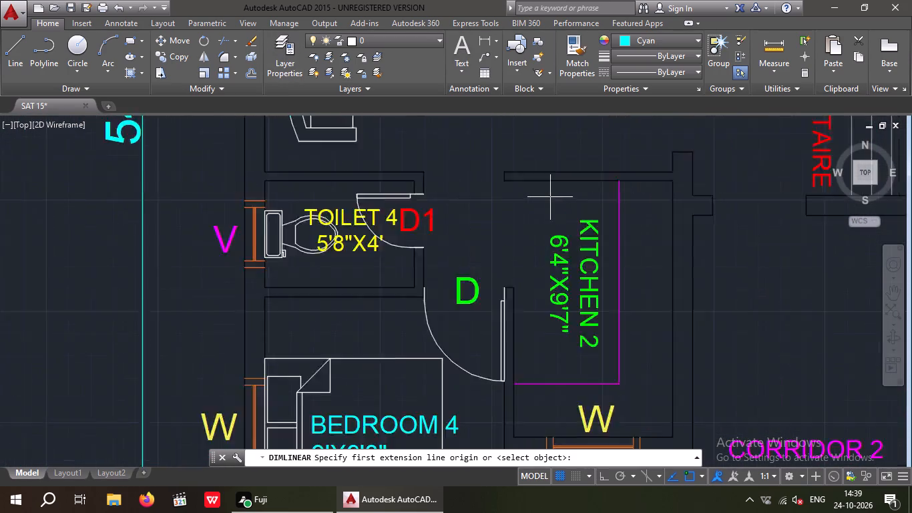
scroll(550, 197, up, 2)
click(432, 158)
scroll(433, 160, down, 5)
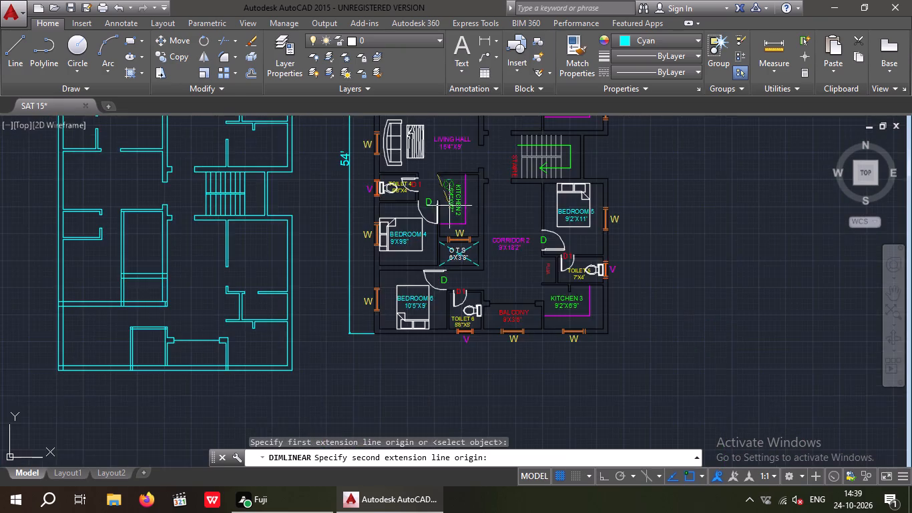
scroll(445, 203, up, 4)
click(385, 193)
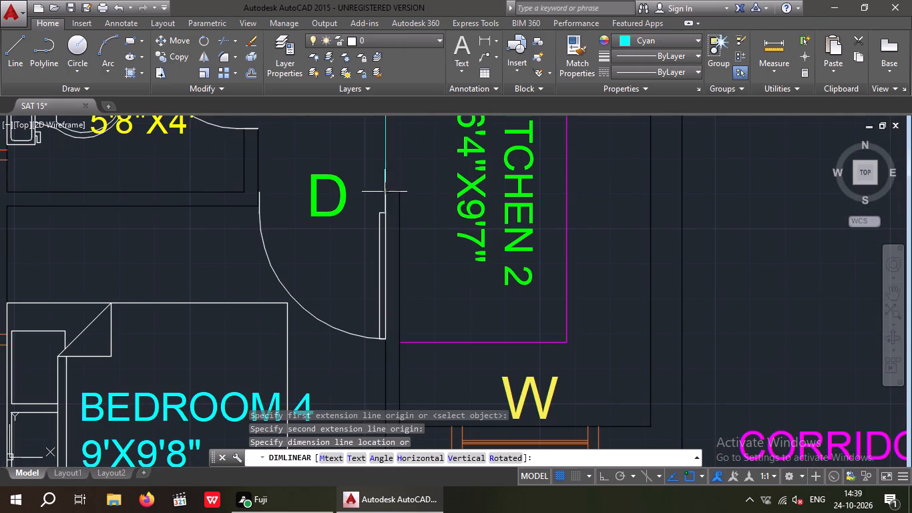
middle_drag(388, 187, 383, 277)
scroll(395, 230, down, 1)
key(Escape)
Offset the lower line of Kitchen 2's top wall 4' downward in the cyan layout.
scroll(403, 203, down, 3)
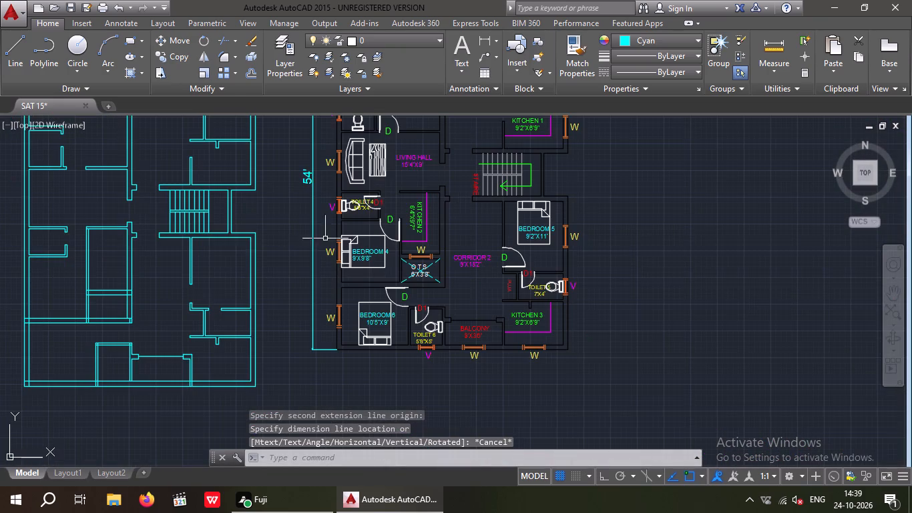
middle_drag(140, 222, 216, 212)
scroll(166, 228, up, 4)
key(Escape)
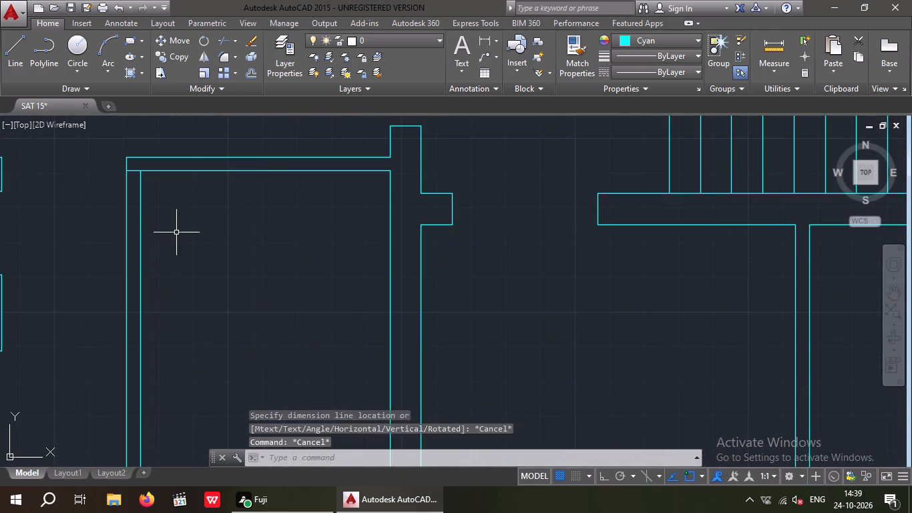
key(Escape)
key(o)
key(Return)
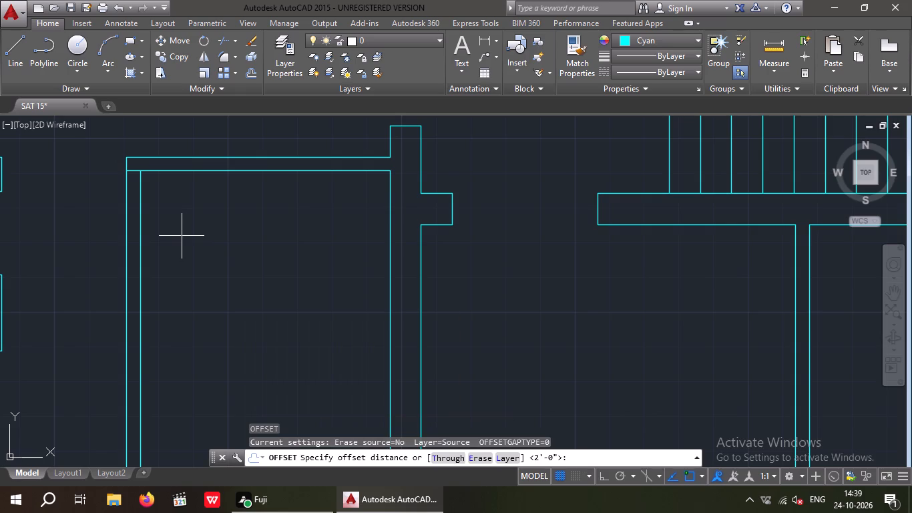
key(4)
key(apostrophe)
key(Return)
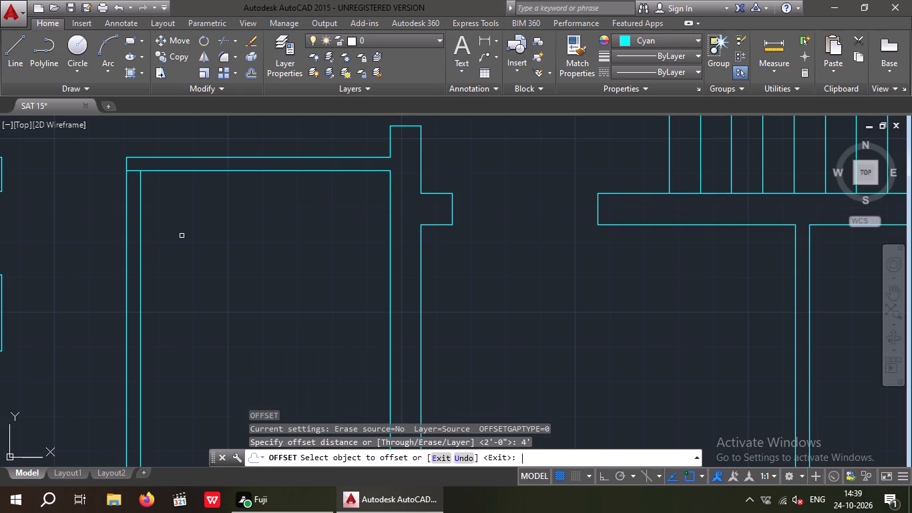
drag(206, 172, 203, 196)
click(210, 243)
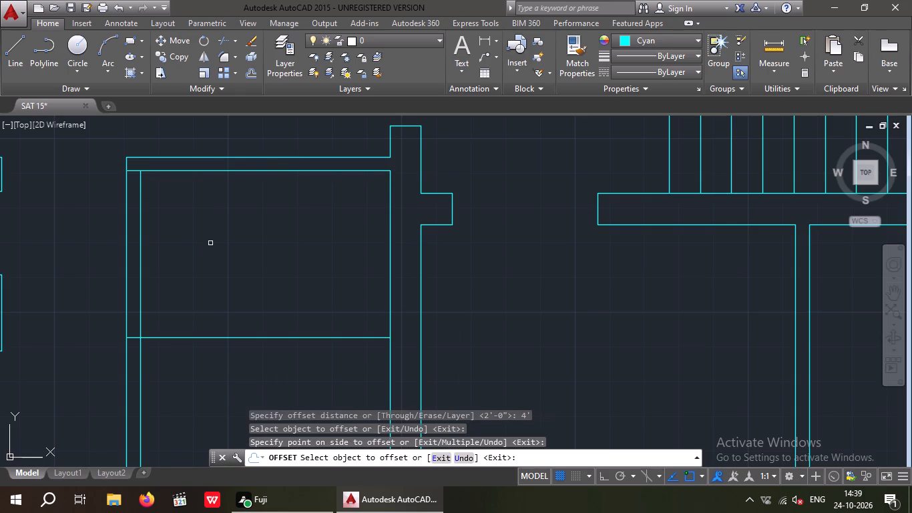
key(Escape)
key(Escape)
key(Escape)
Trim the offset line inside Kitchen 2 and cut the opening out of its left wall above the new jamb.
key(t)
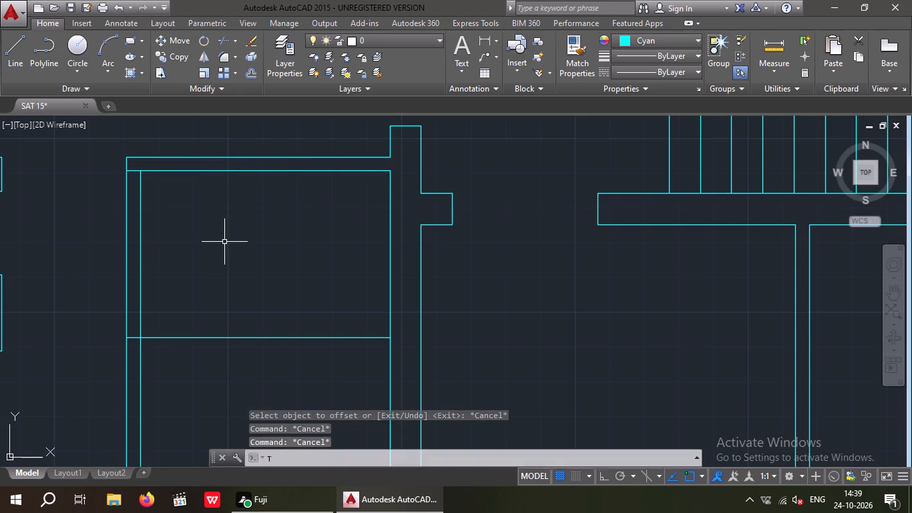
key(r)
key(space)
key(space)
drag(282, 364, 262, 329)
click(241, 287)
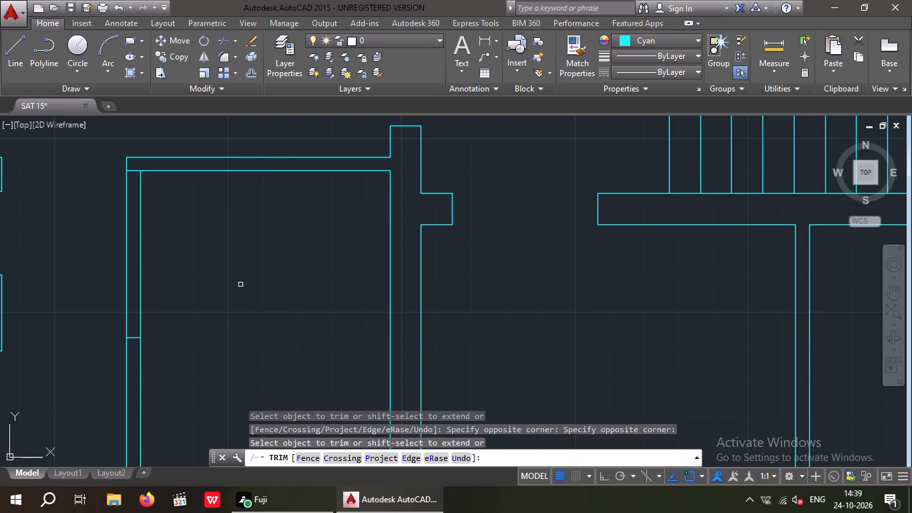
drag(226, 218, 68, 275)
click(39, 281)
scroll(122, 232, down, 3)
middle_drag(121, 244, 184, 226)
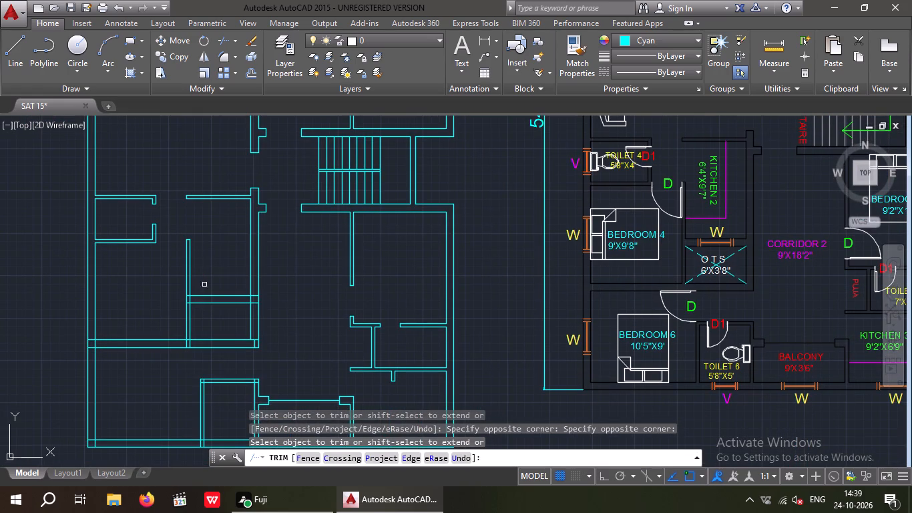
key(Escape)
key(Escape)
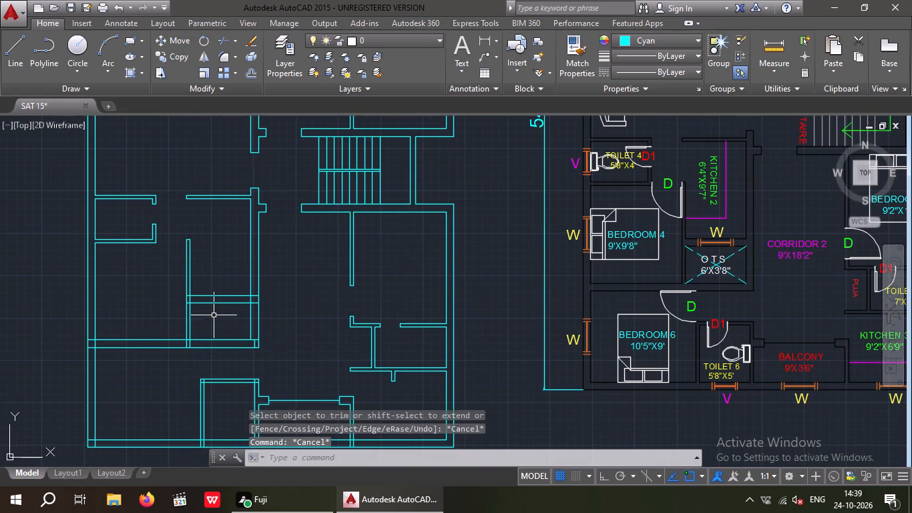
Trim the overlapping lines where the wall between Kitchen 2 and the OTS meets the left and right walls.
key(t)
key(r)
key(space)
key(space)
scroll(184, 311, up, 4)
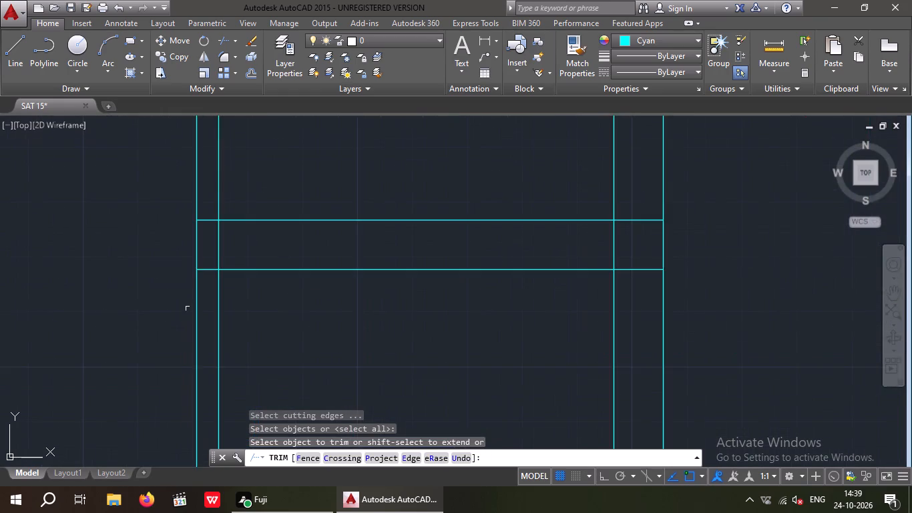
scroll(208, 257, up, 2)
drag(216, 305, 206, 265)
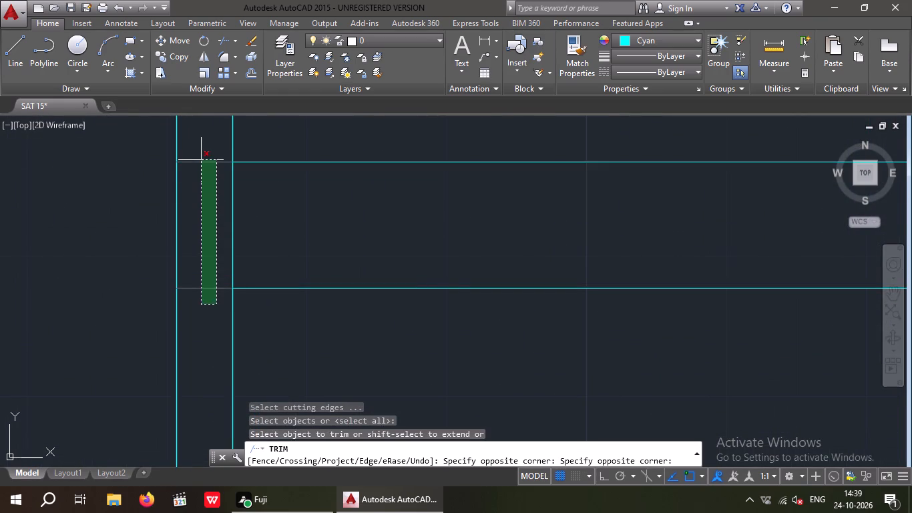
click(202, 152)
drag(252, 195, 222, 225)
click(214, 229)
scroll(222, 214, down, 5)
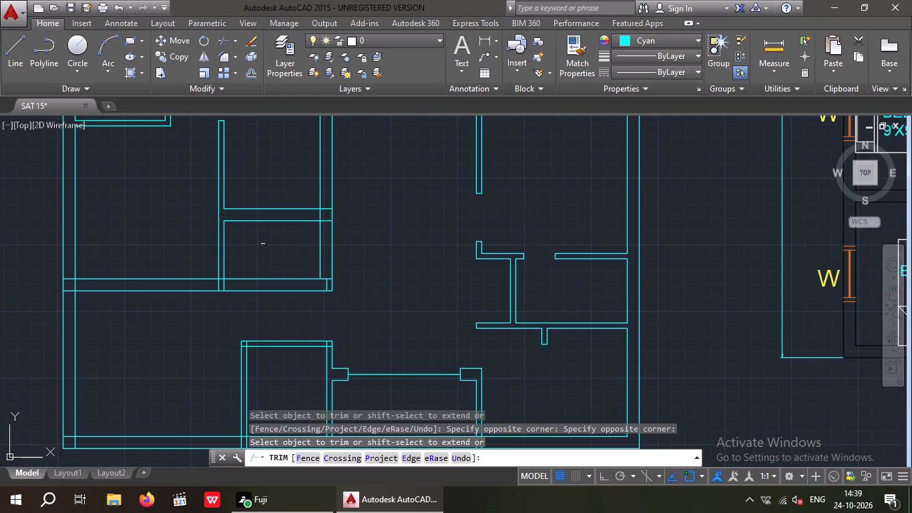
scroll(326, 206, up, 4)
drag(333, 325, 323, 295)
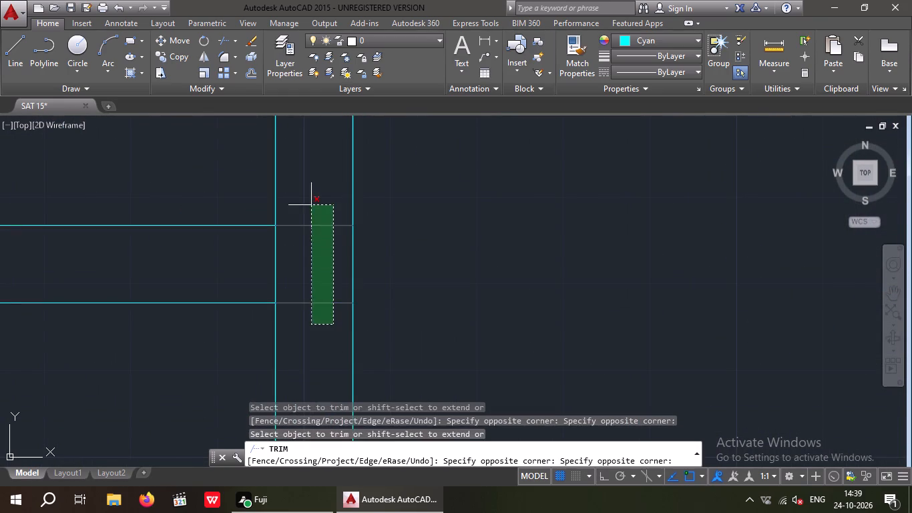
click(311, 205)
drag(310, 236, 252, 281)
click(250, 282)
Trim the overlapping wall lines at the lower right corner of the OTS.
scroll(271, 233, down, 4)
scroll(276, 322, up, 1)
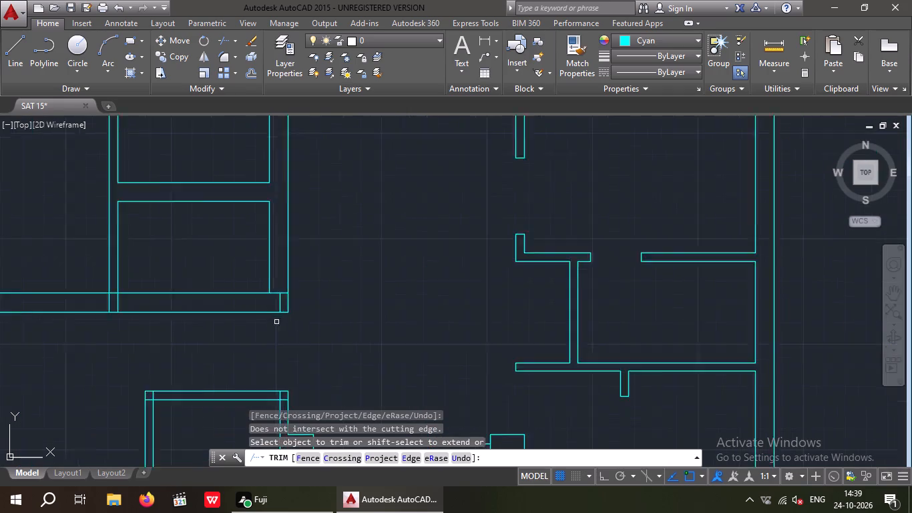
scroll(276, 322, up, 2)
drag(284, 271, 270, 281)
click(268, 231)
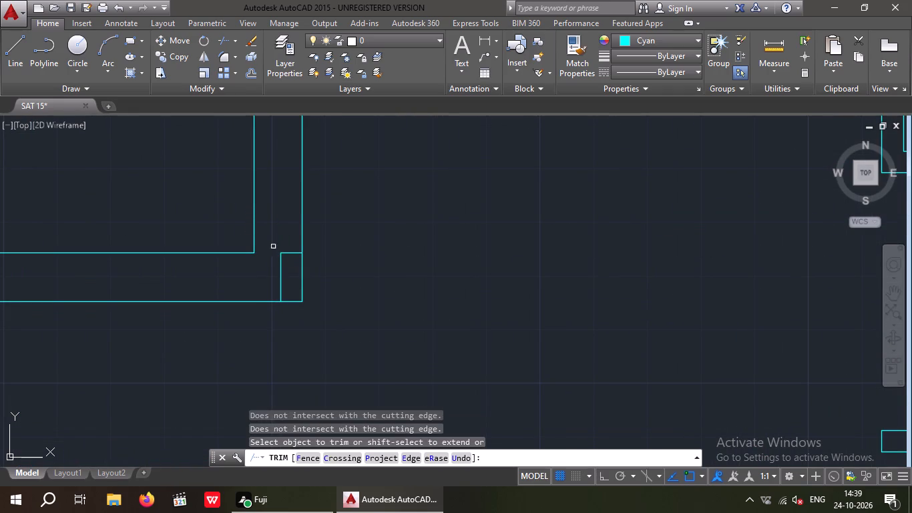
drag(296, 263, 286, 237)
click(284, 234)
scroll(282, 234, down, 2)
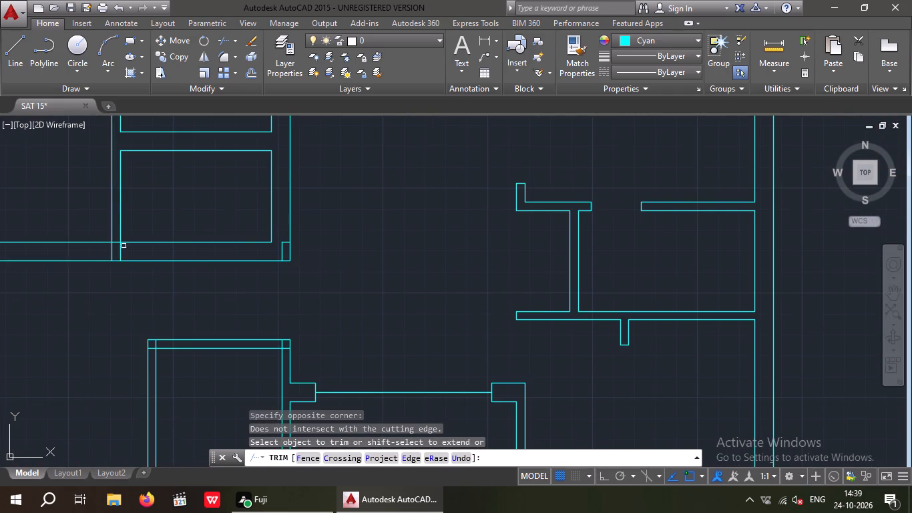
Trim the overlapping lines where the OTS's left wall meets the bottom wall.
scroll(114, 250, up, 2)
drag(147, 247, 90, 273)
drag(78, 269, 89, 263)
scroll(119, 235, up, 3)
drag(132, 252, 126, 244)
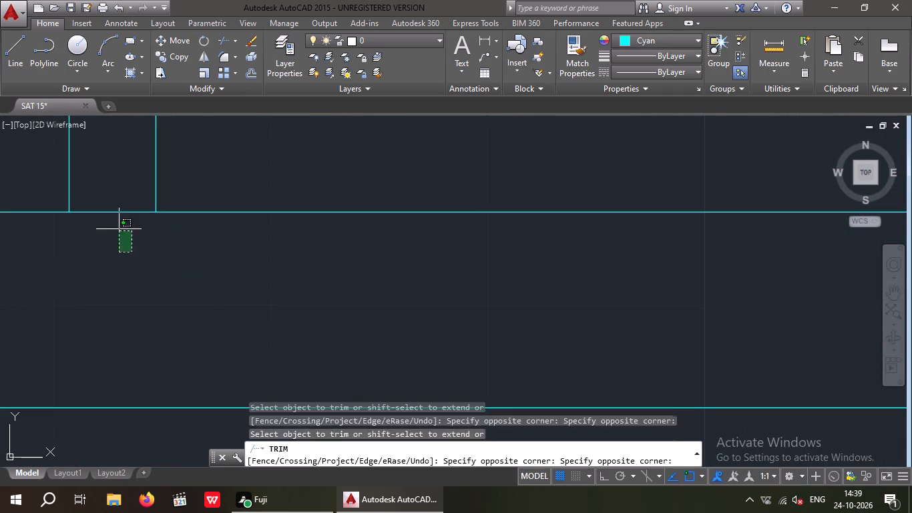
click(111, 204)
scroll(114, 212, down, 3)
key(Escape)
key(Escape)
key(Escape)
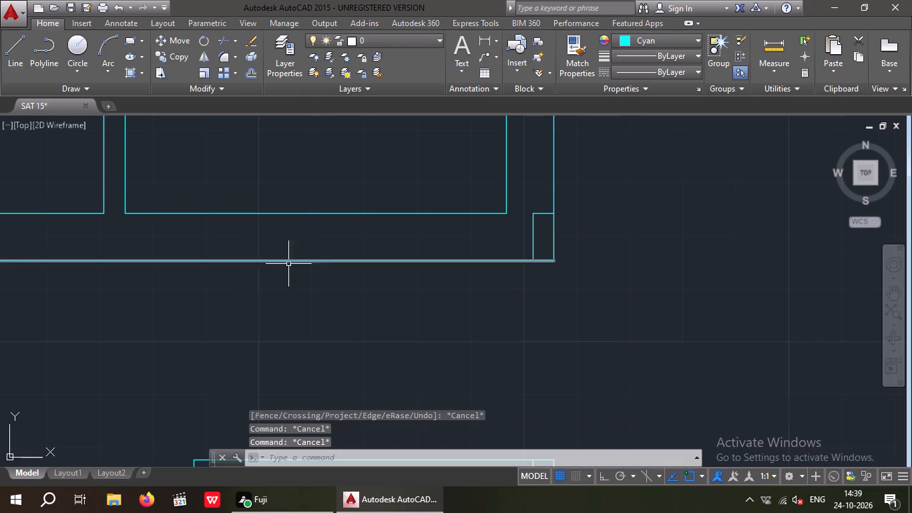
Erase the two leftover line pieces inside the wall at the OTS's lower right corner.
scroll(542, 216, up, 3)
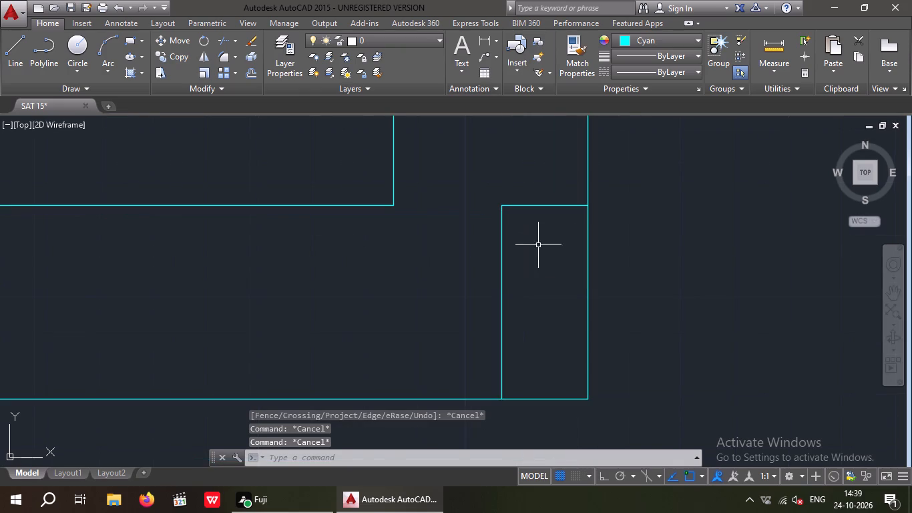
drag(539, 249, 495, 228)
click(475, 192)
key(Delete)
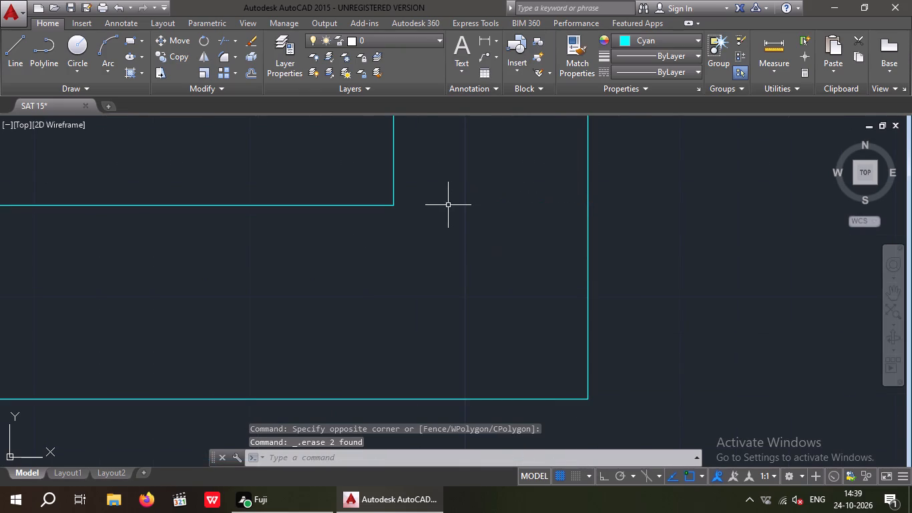
Draw two crossing diagonal lines between the opposite inner corners of the OTS.
scroll(448, 204, down, 4)
scroll(387, 254, down, 2)
middle_drag(387, 254, 315, 307)
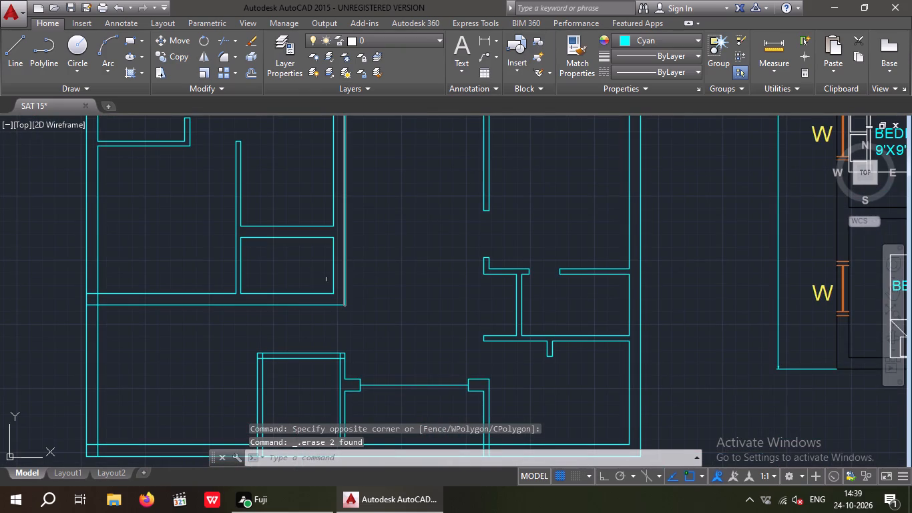
click(13, 46)
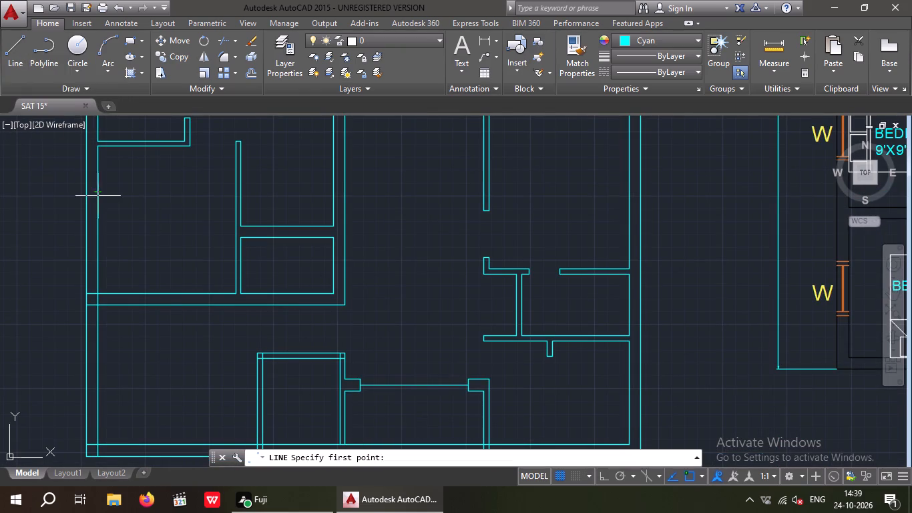
drag(242, 295, 254, 288)
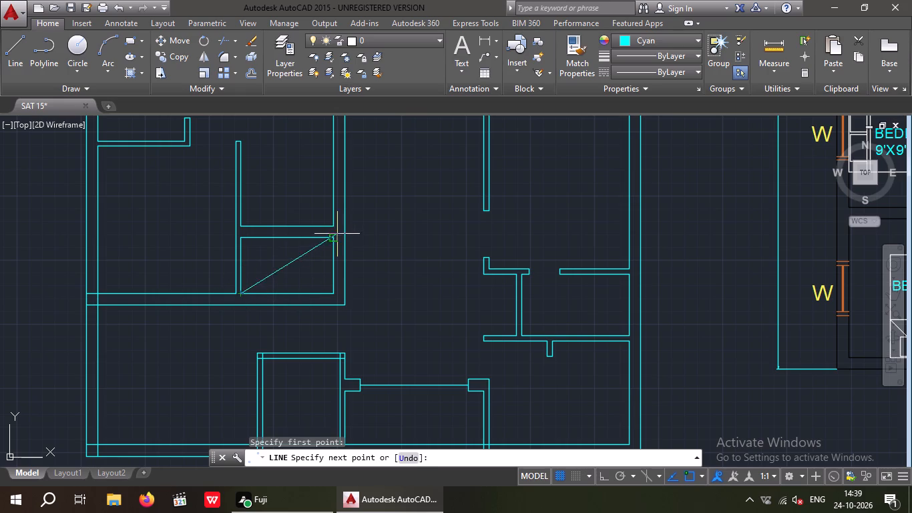
click(334, 240)
key(space)
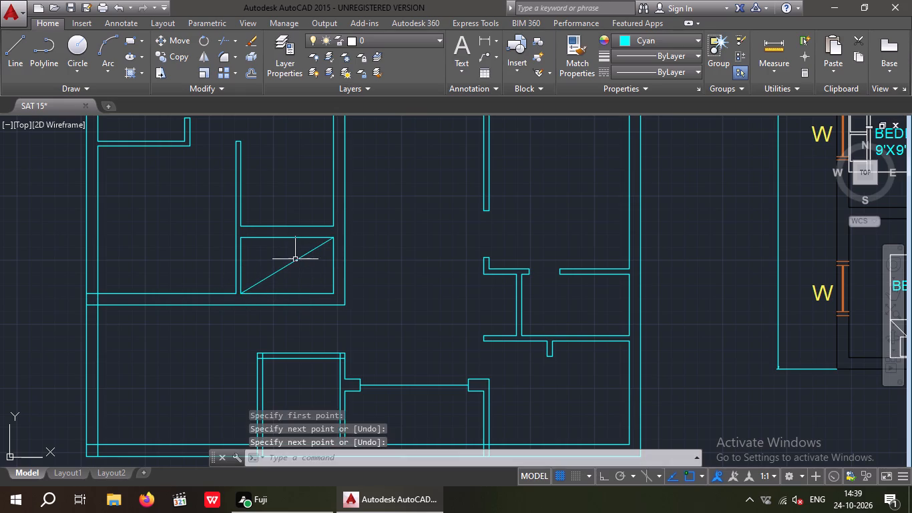
key(space)
drag(238, 239, 238, 246)
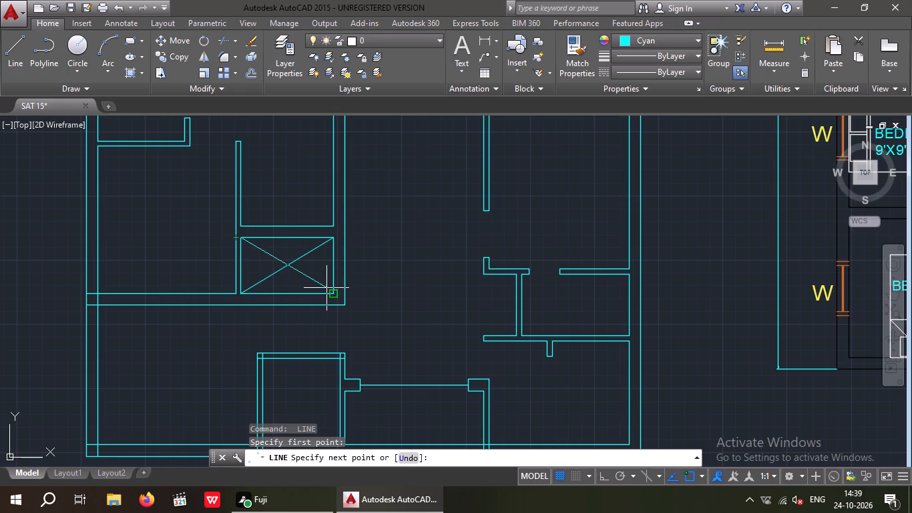
scroll(329, 287, up, 2)
click(338, 301)
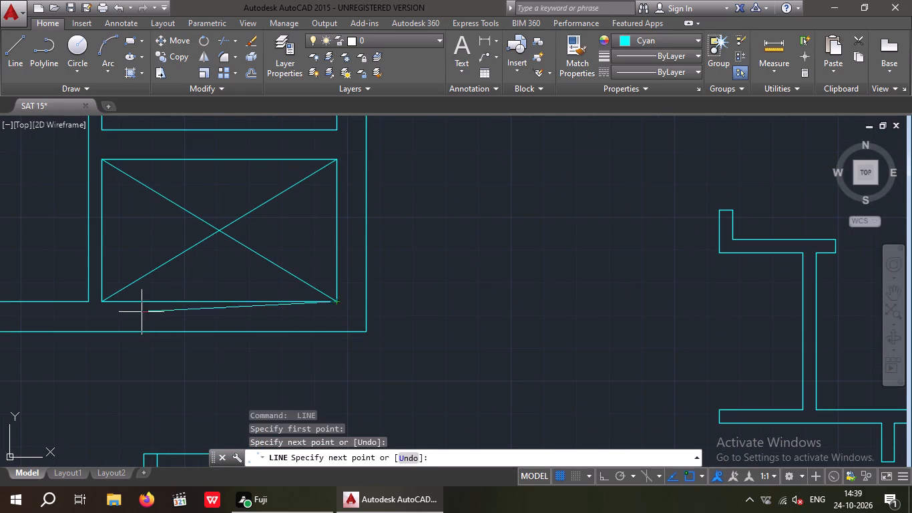
key(Escape)
scroll(239, 208, down, 4)
middle_drag(231, 235, 227, 265)
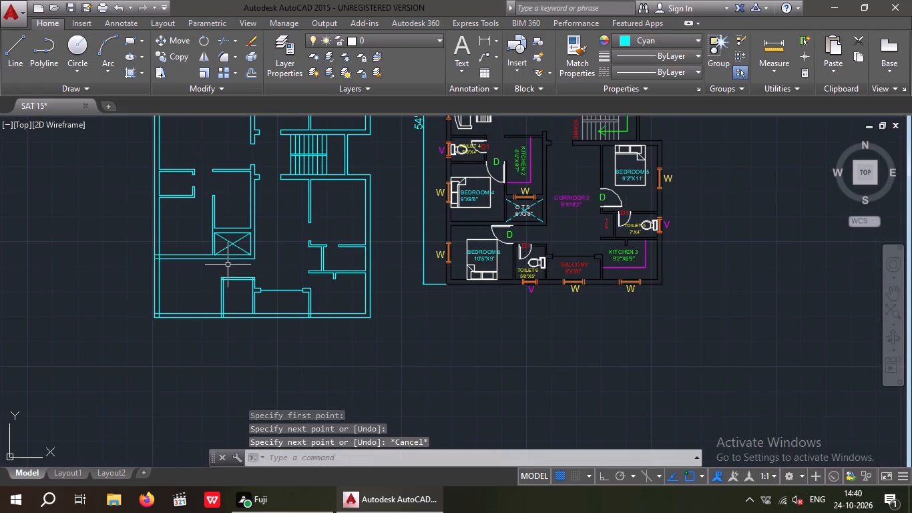
key(Escape)
key(Escape)
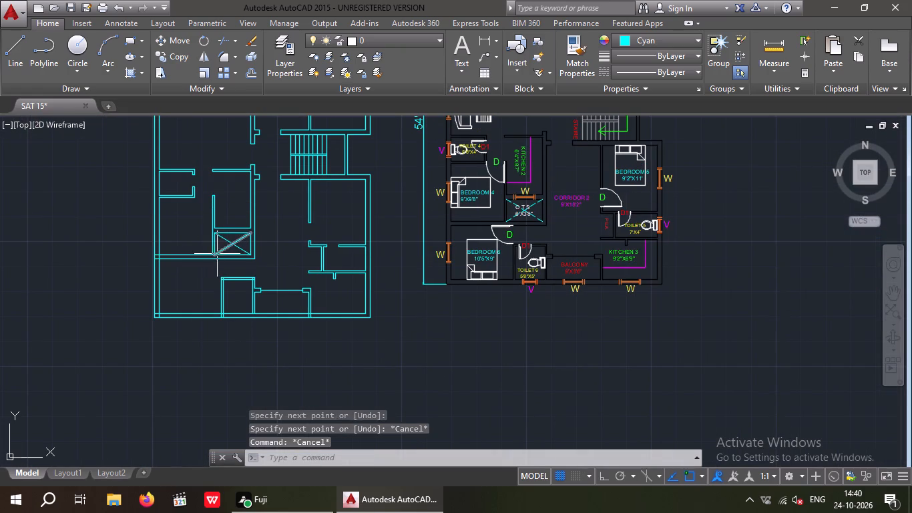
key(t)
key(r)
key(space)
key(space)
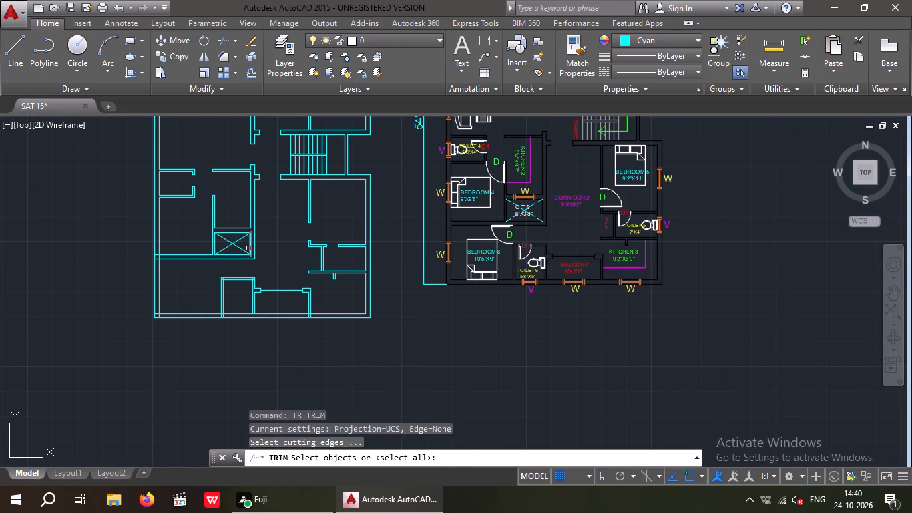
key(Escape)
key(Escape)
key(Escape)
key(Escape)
Trim the overlapping lines where Bedroom 4's bottom wall meets the left outer wall.
text(TR)
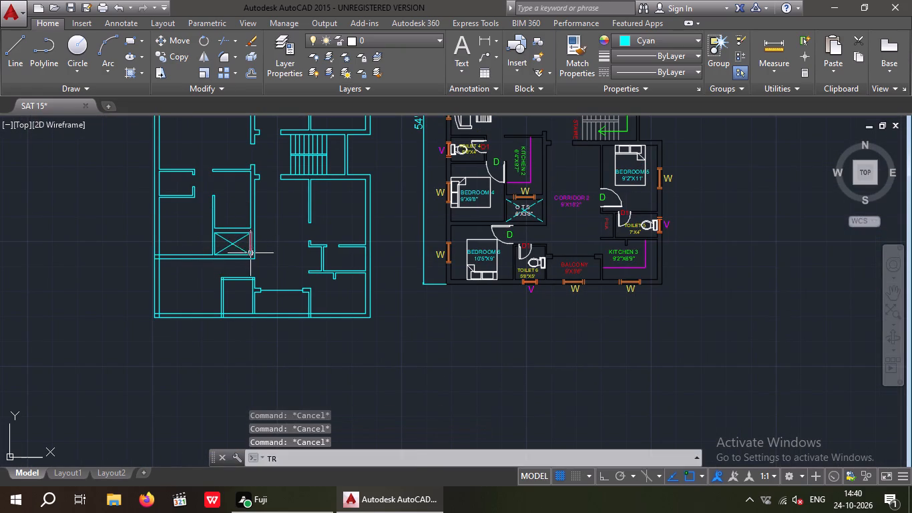
key(space)
key(space)
scroll(156, 260, up, 4)
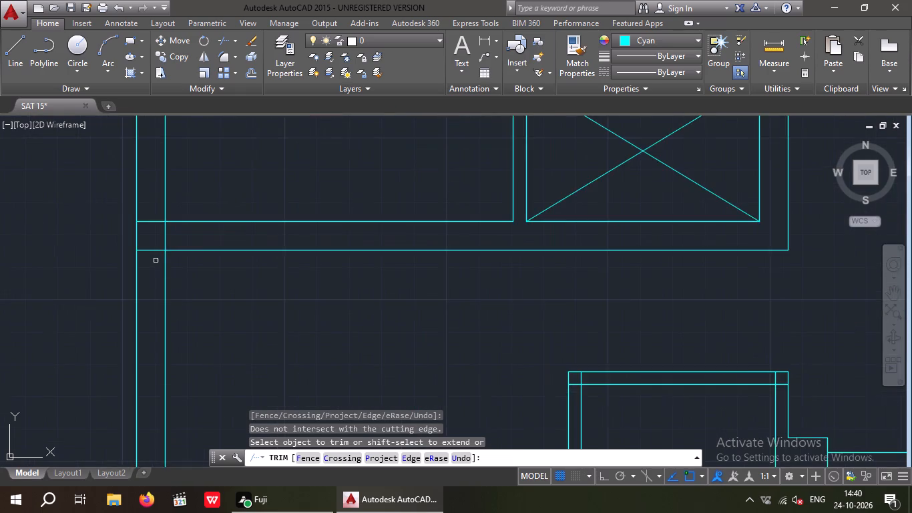
scroll(154, 260, up, 2)
drag(154, 261, 148, 240)
click(143, 151)
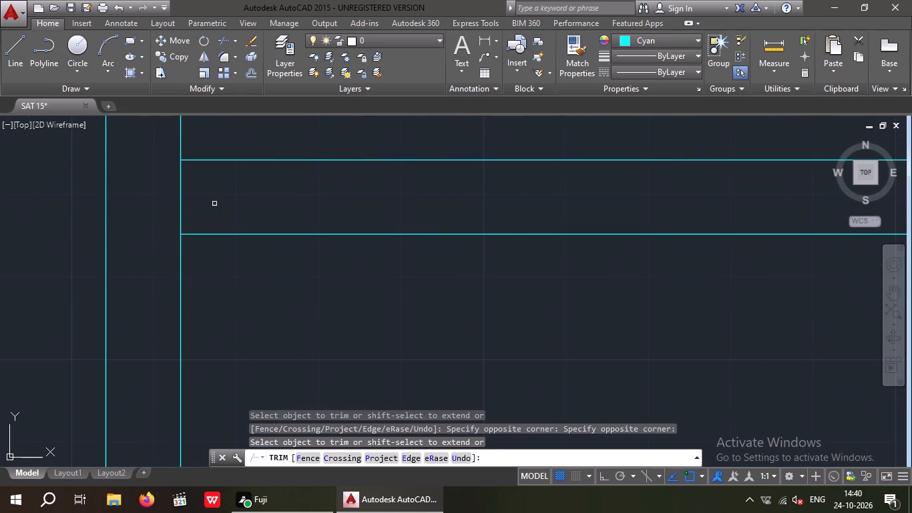
drag(212, 183, 159, 201)
click(150, 204)
Trim the overlapping inner wall lines at the lower left outer corner of the plan, at Bedroom 6.
scroll(174, 187, down, 5)
middle_drag(234, 215, 164, 253)
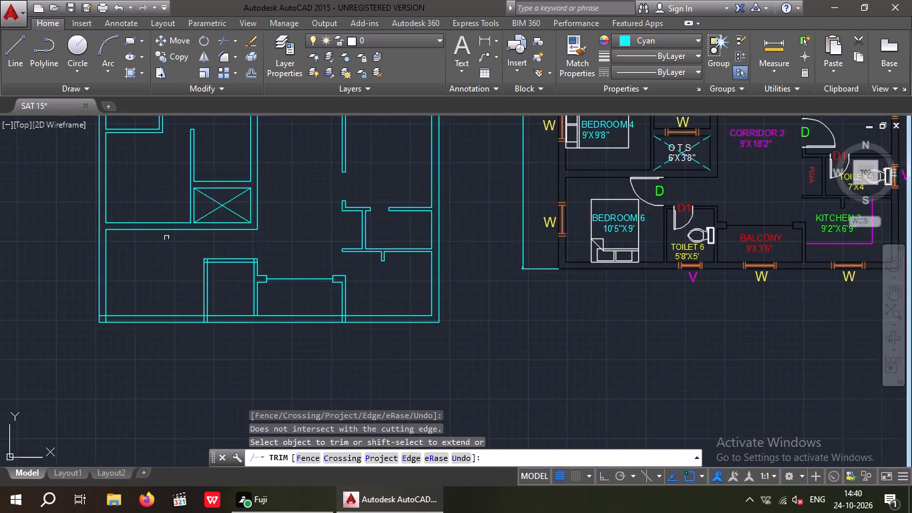
scroll(177, 234, down, 1)
scroll(129, 285, up, 4)
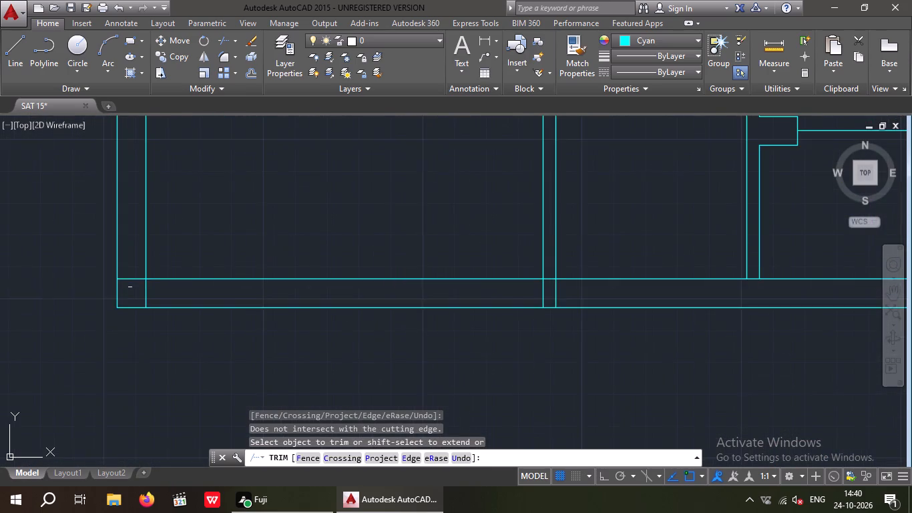
scroll(146, 286, up, 3)
drag(167, 291, 107, 325)
click(107, 325)
drag(111, 314, 83, 282)
click(65, 238)
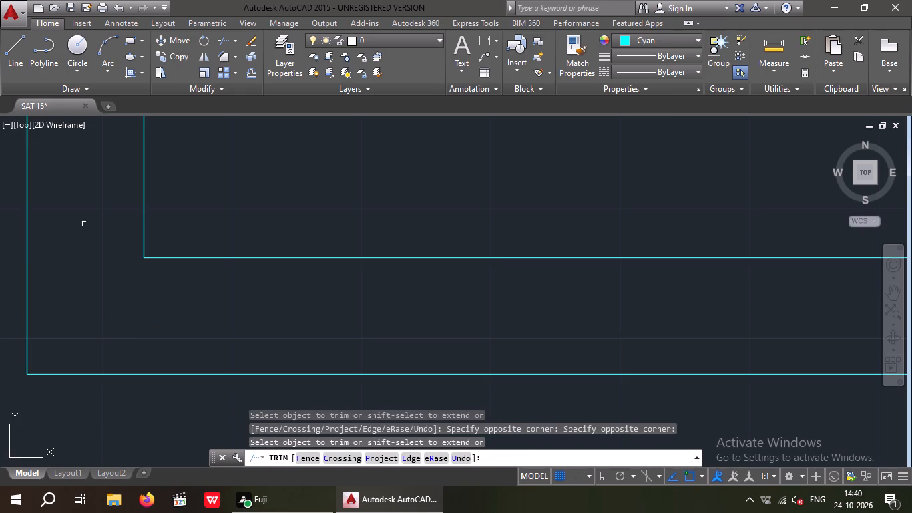
Measure the short wall piece between Toilet 6's left wall and its D1 door opening in the furnished reference plan.
scroll(92, 217, down, 4)
middle_drag(144, 288, 110, 347)
scroll(110, 347, down, 1)
middle_drag(258, 263, 243, 289)
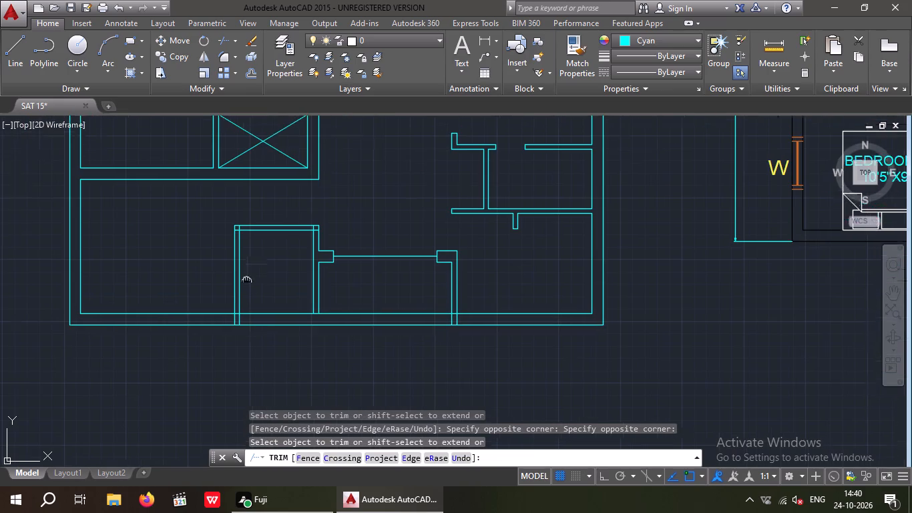
middle_drag(243, 289, 217, 332)
scroll(224, 317, down, 2)
middle_drag(194, 307, 182, 322)
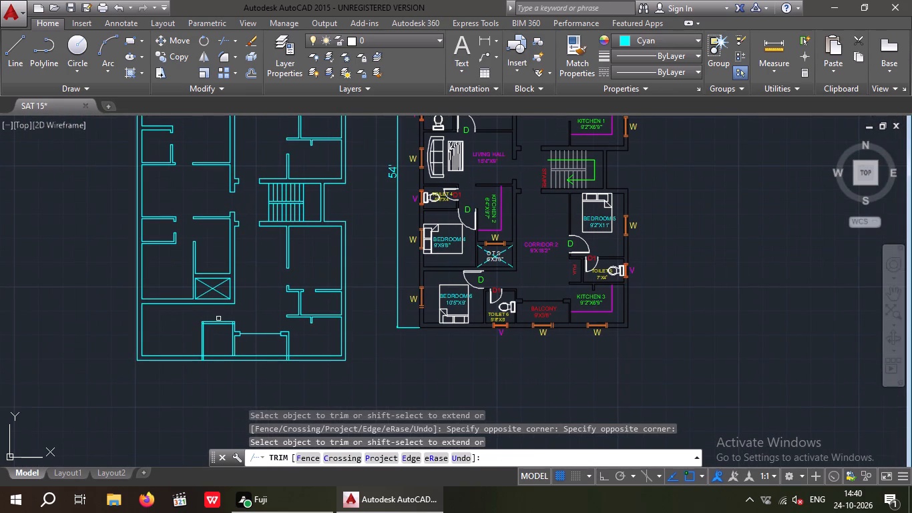
key(Escape)
key(Escape)
key(Escape)
scroll(206, 324, up, 3)
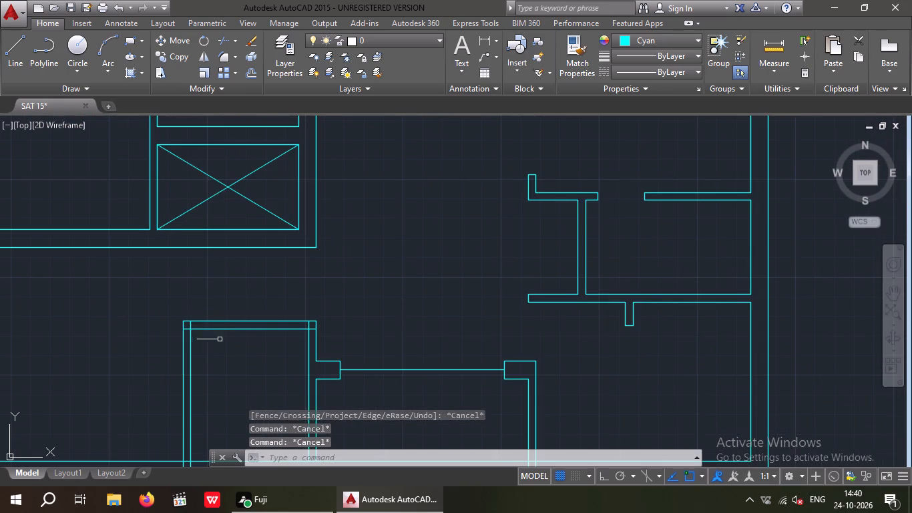
middle_drag(210, 322, 53, 337)
scroll(98, 298, down, 2)
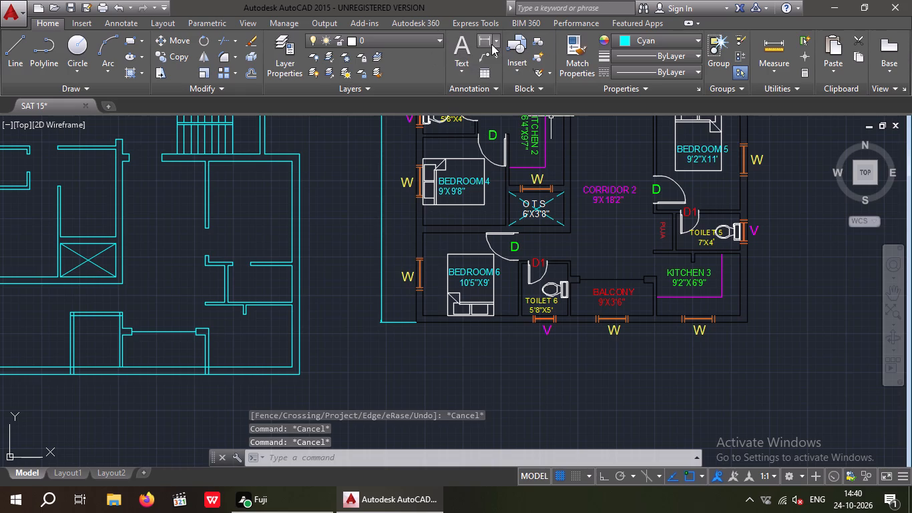
click(483, 44)
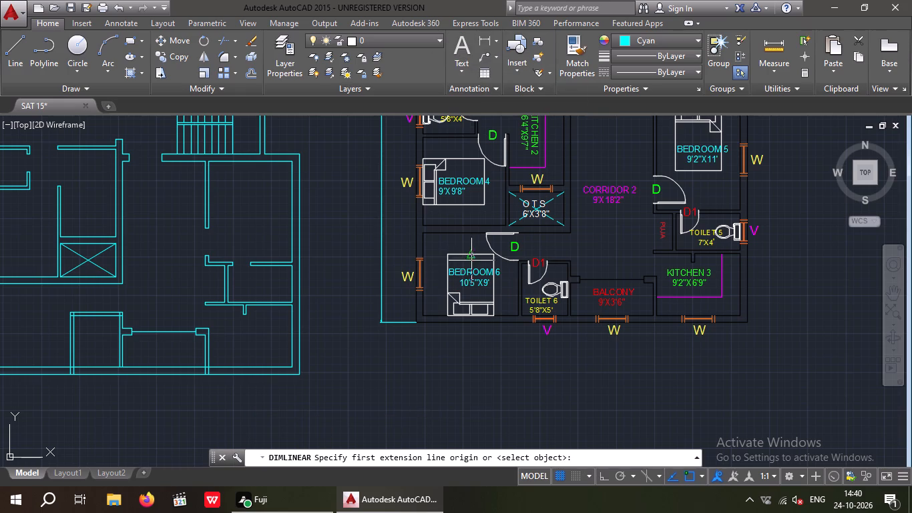
scroll(521, 263, up, 5)
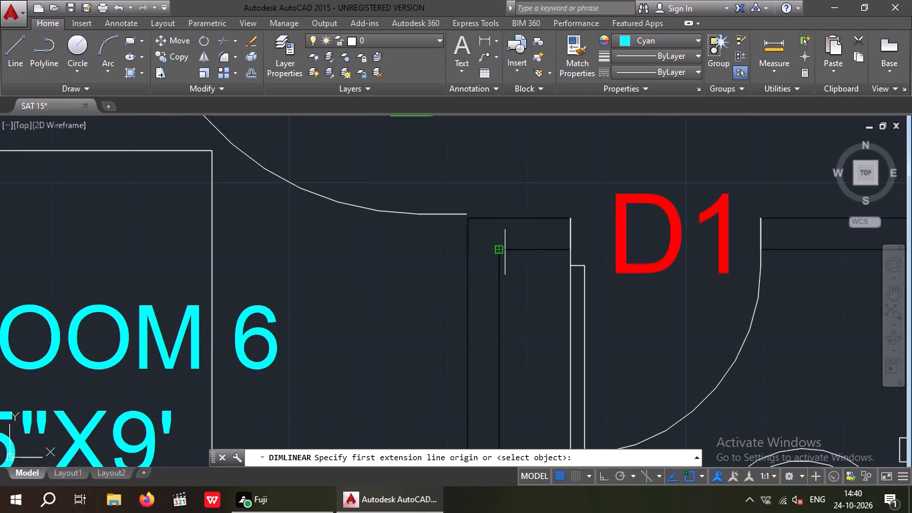
drag(499, 250, 507, 250)
drag(567, 249, 557, 259)
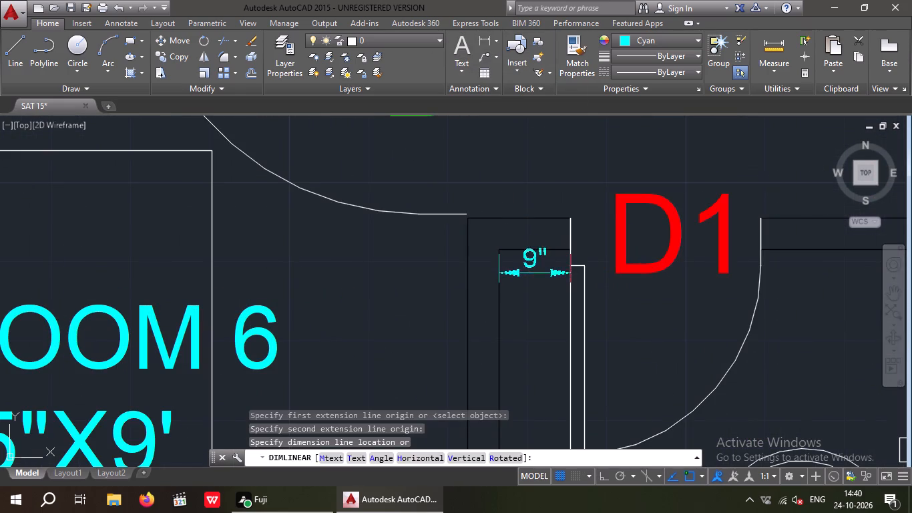
key(Escape)
Offset the inner line of Toilet 6's left wall 9" into the room in the cyan layout.
scroll(539, 260, down, 5)
middle_drag(241, 357, 346, 315)
middle_drag(270, 331, 462, 283)
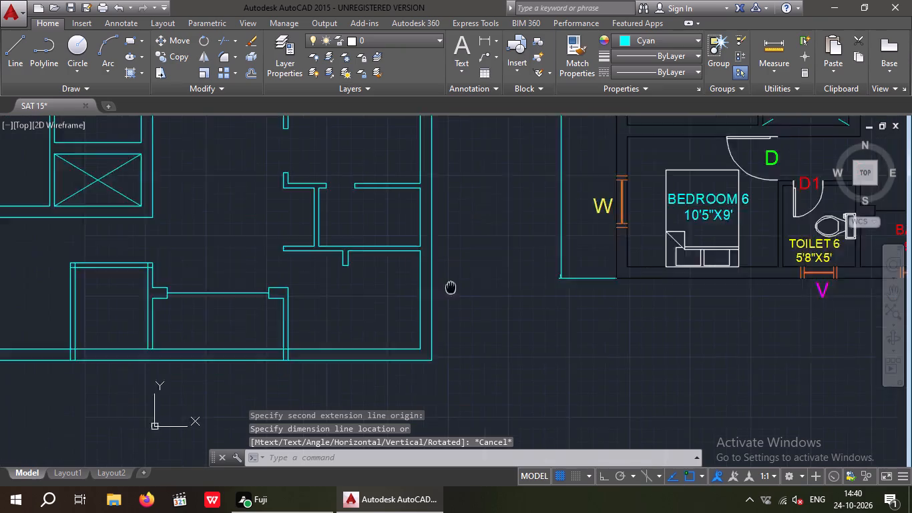
middle_drag(462, 283, 486, 274)
scroll(148, 242, up, 2)
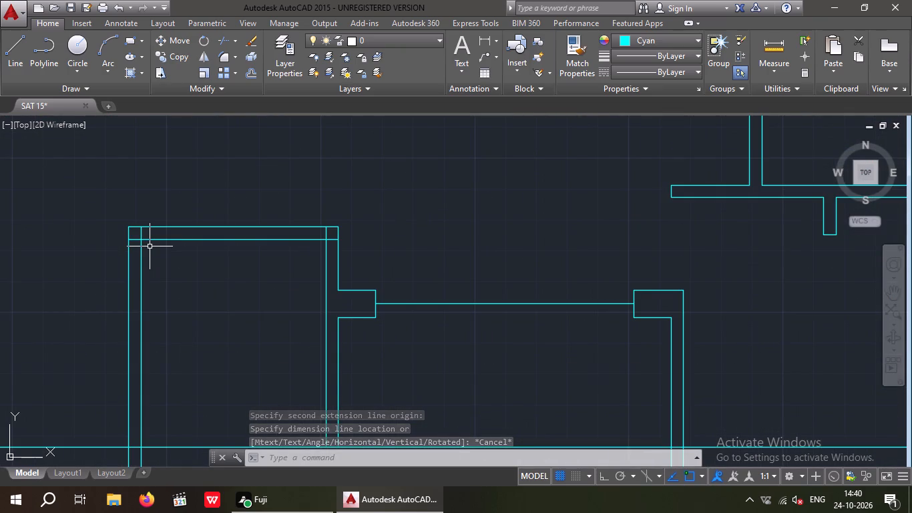
key(o)
key(Return)
key(9)
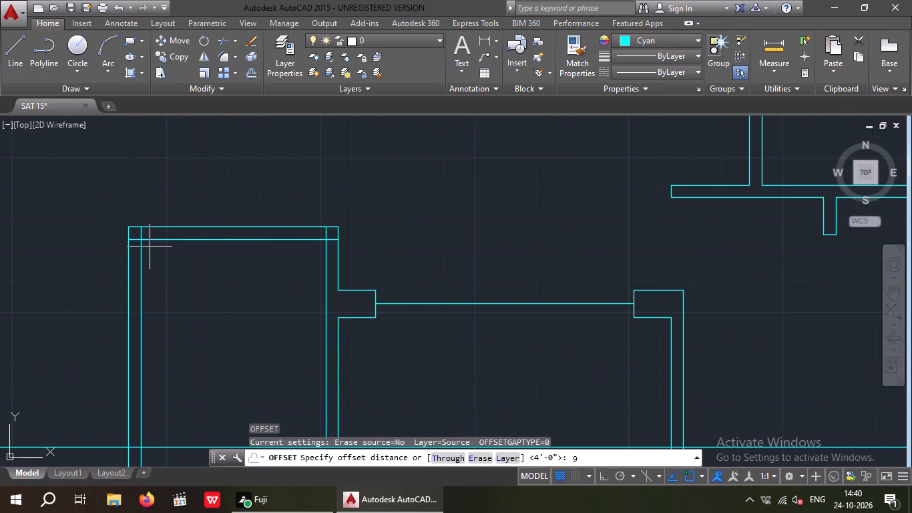
key(shift+quotedbl)
key(Return)
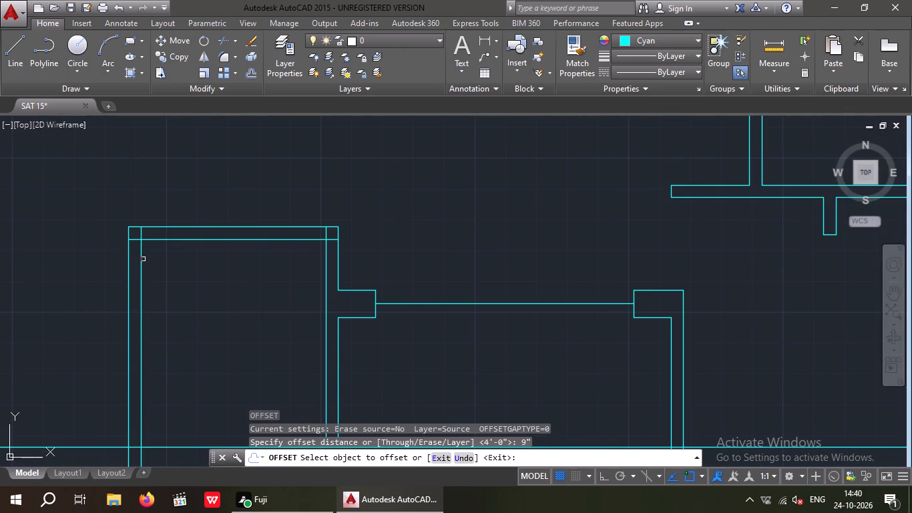
drag(140, 263, 156, 263)
click(192, 258)
key(Escape)
key(Escape)
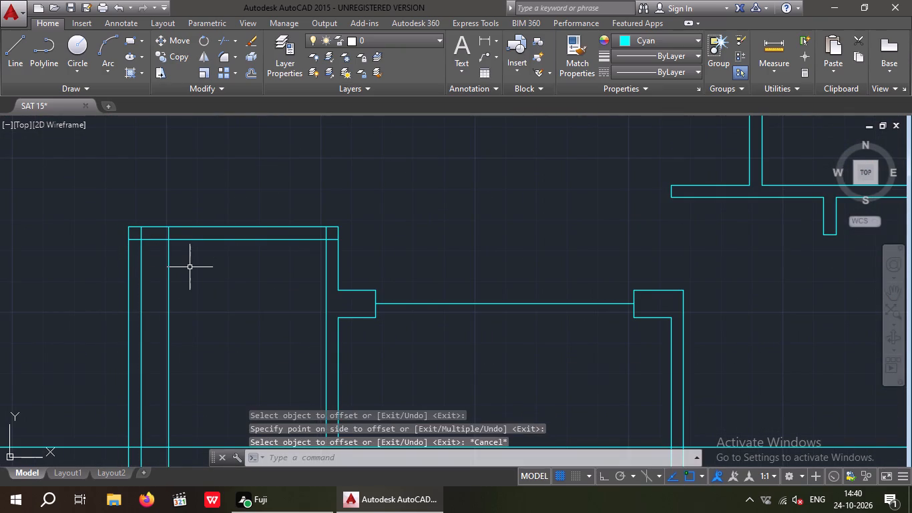
Offset the new door jamb line 2' further into Toilet 6 to mark the door width.
key(o)
key(Return)
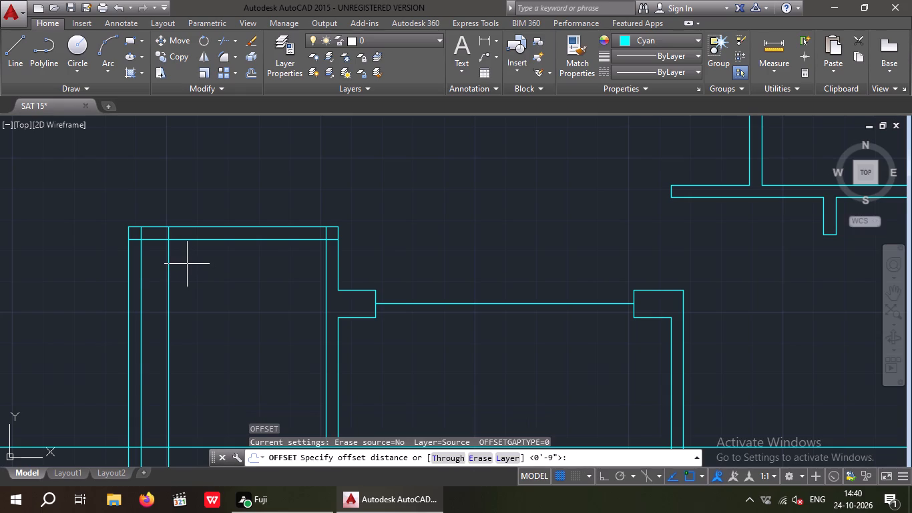
text(2')
key(Return)
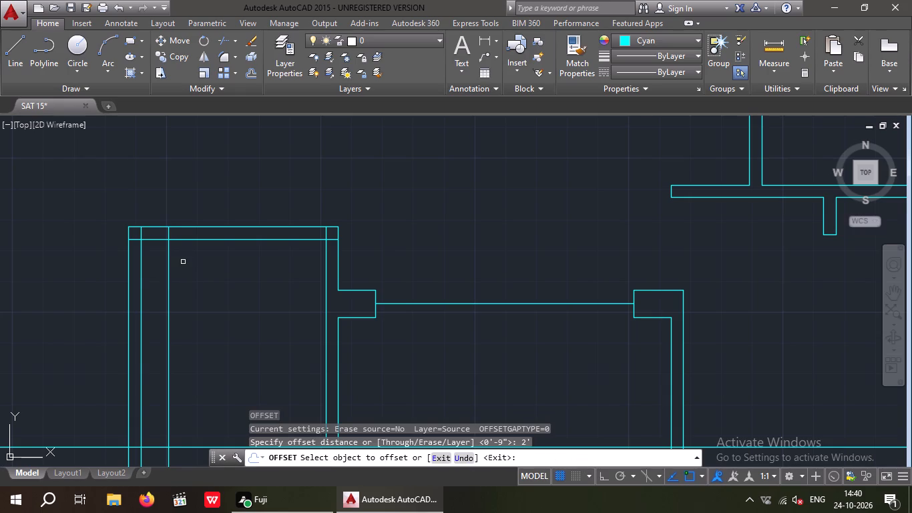
drag(168, 280, 174, 281)
click(256, 269)
key(Escape)
key(Escape)
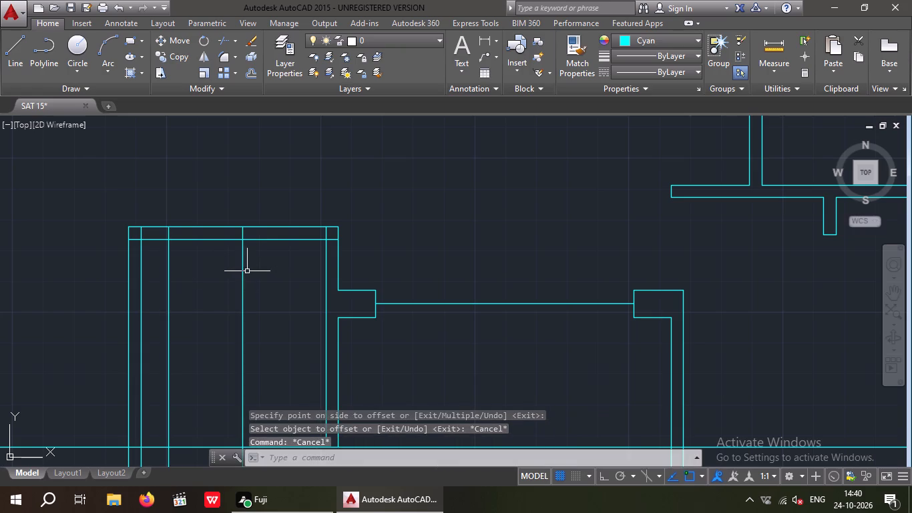
Trim the two door jamb lines below Toilet 6's top wall so they only span the wall thickness.
scroll(247, 271, up, 1)
key(t)
key(r)
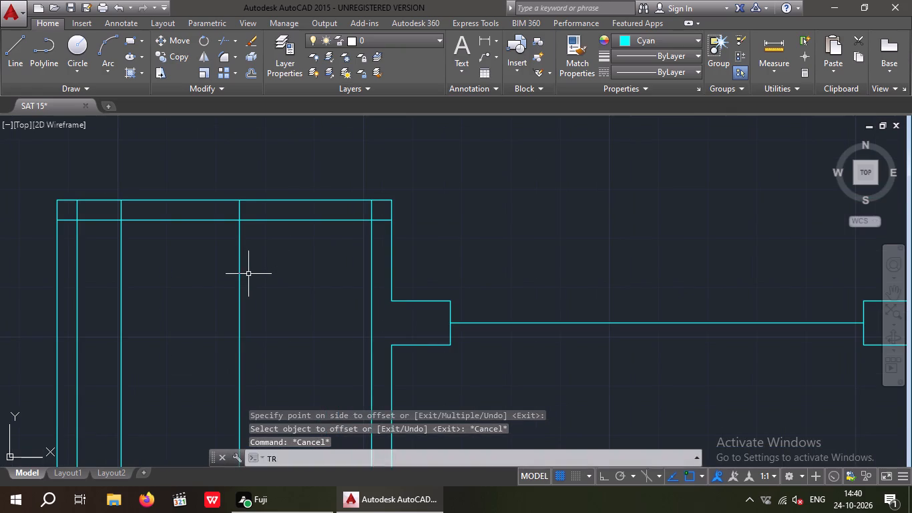
key(space)
key(space)
drag(256, 261, 183, 297)
click(113, 324)
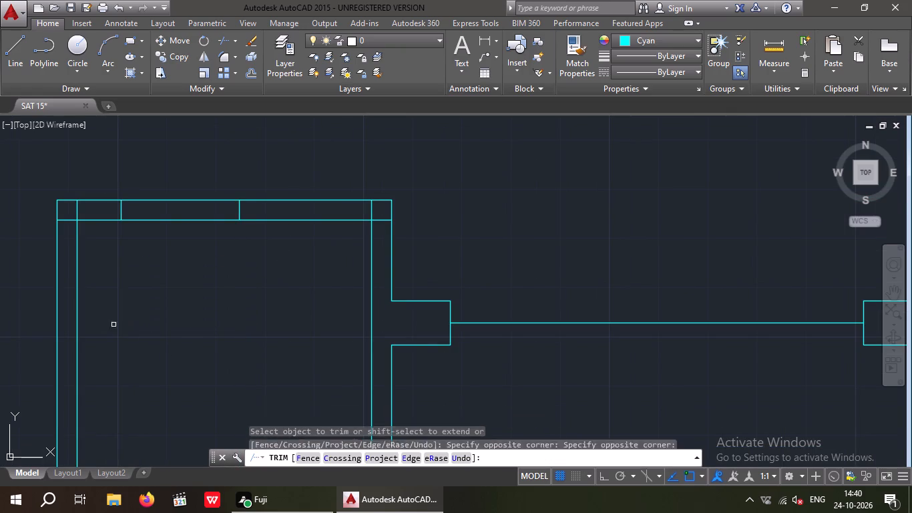
Trim the overlapping inner wall lines at Toilet 6's upper left corner.
scroll(72, 212, up, 4)
drag(119, 179, 47, 231)
click(46, 232)
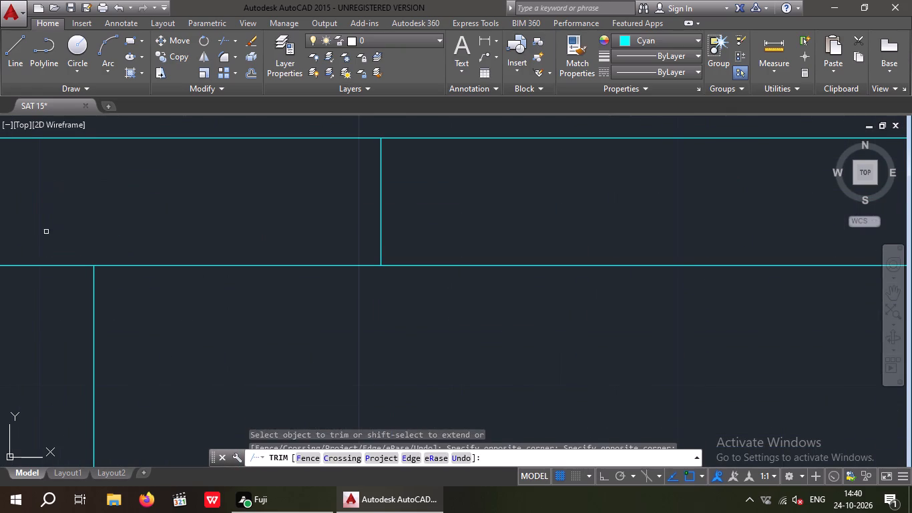
drag(48, 291, 17, 250)
click(15, 224)
Trim both top wall lines between the jamb lines to open Toilet 6's 2' doorway.
scroll(27, 230, down, 4)
drag(178, 271, 175, 273)
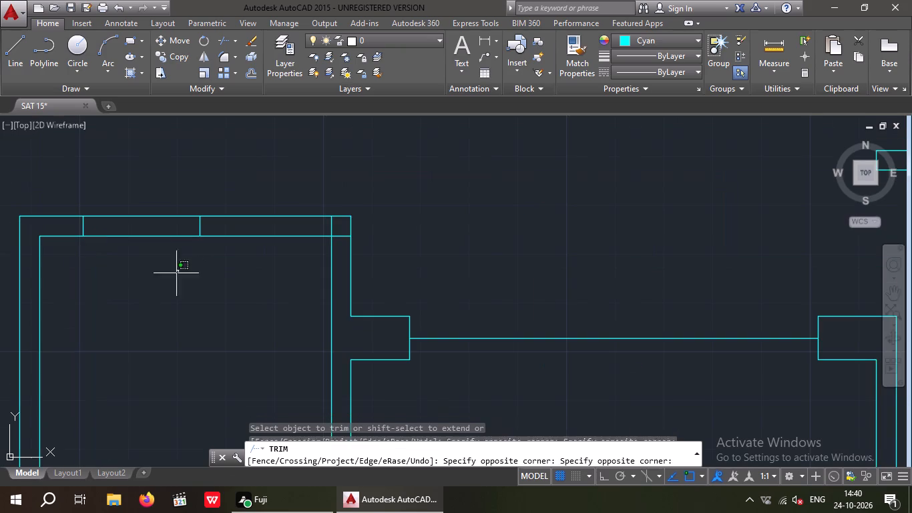
drag(175, 273, 151, 251)
click(135, 185)
Trim the overlapping inner wall lines at Toilet 6's upper right corner, next to the balcony.
scroll(133, 193, down, 2)
scroll(214, 198, up, 7)
drag(230, 304, 207, 254)
click(196, 224)
scroll(195, 224, down, 2)
drag(188, 196, 148, 204)
click(126, 210)
Trim the bottom wall's inner line between the two lines of the wall separating Toilet 6 from the balcony.
scroll(158, 182, down, 4)
middle_drag(123, 271, 224, 232)
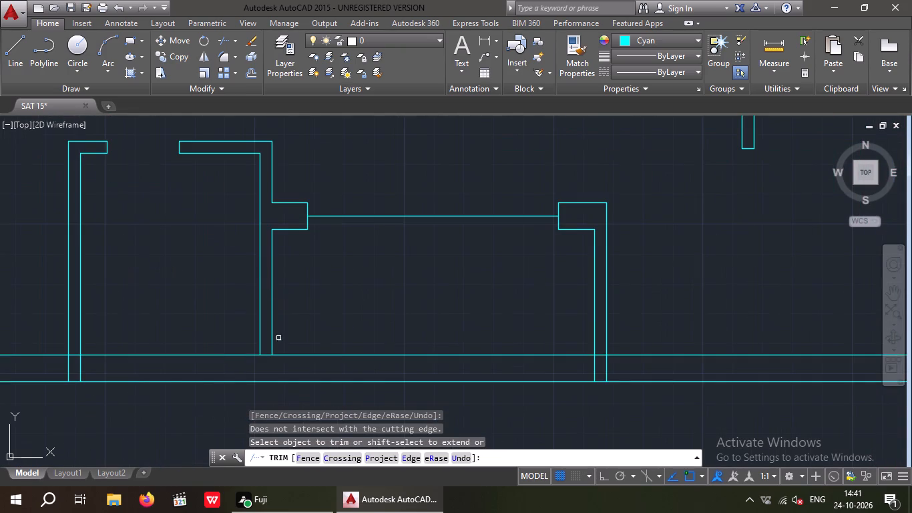
scroll(272, 379, up, 3)
drag(254, 326, 250, 301)
click(242, 260)
Trim the overlapping lines where Toilet 6's left wall meets the plan's bottom outer wall.
scroll(242, 260, down, 4)
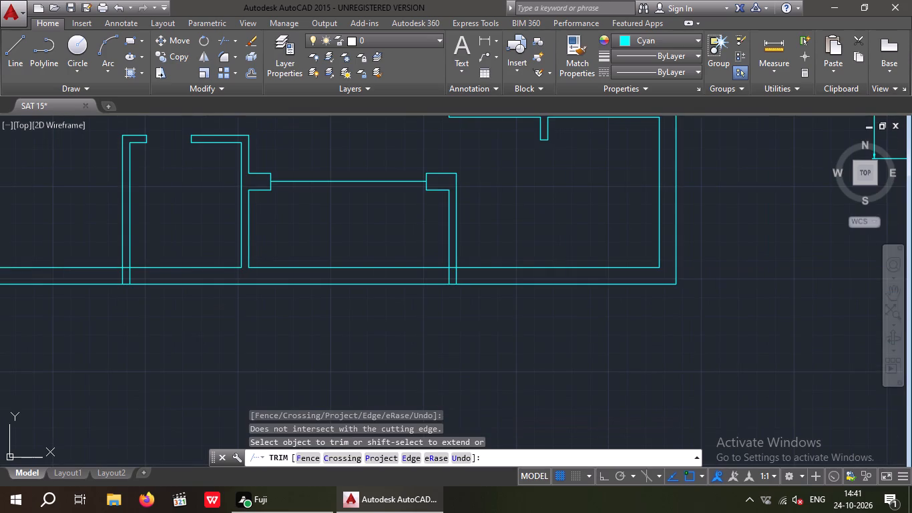
middle_drag(190, 337, 308, 349)
scroll(236, 284, up, 3)
drag(328, 277, 291, 295)
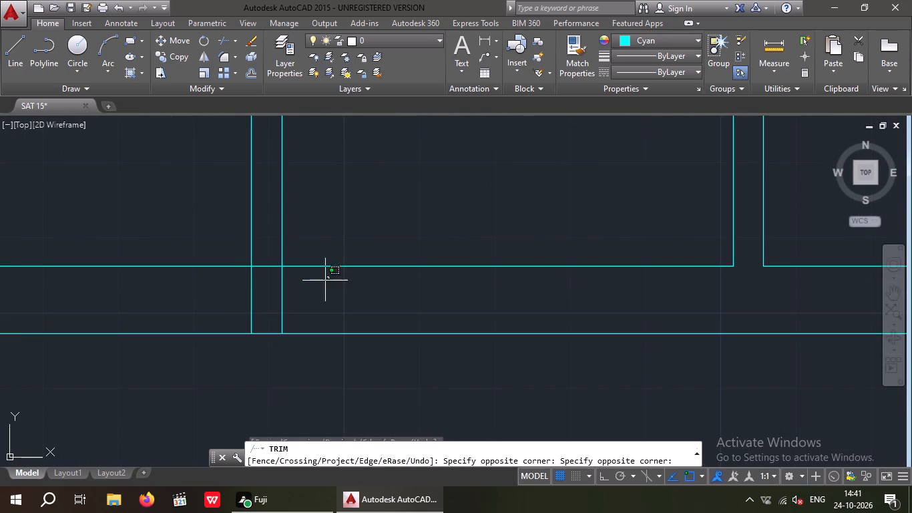
drag(291, 295, 212, 308)
drag(187, 315, 193, 313)
drag(288, 279, 266, 277)
click(257, 250)
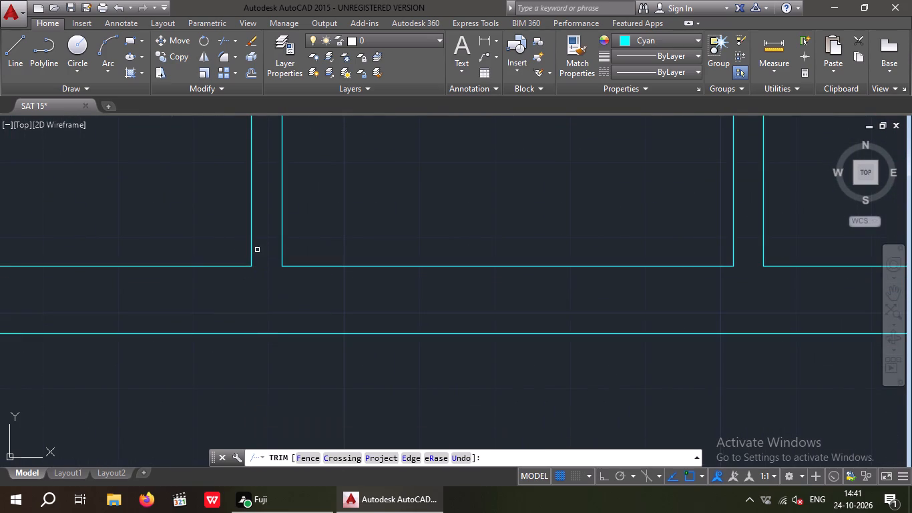
Trim the overlapping lines where the wall between the balcony and Kitchen 3 meets the bottom outer wall.
scroll(265, 243, down, 3)
scroll(312, 281, down, 1)
middle_drag(310, 281, 192, 329)
scroll(282, 311, down, 1)
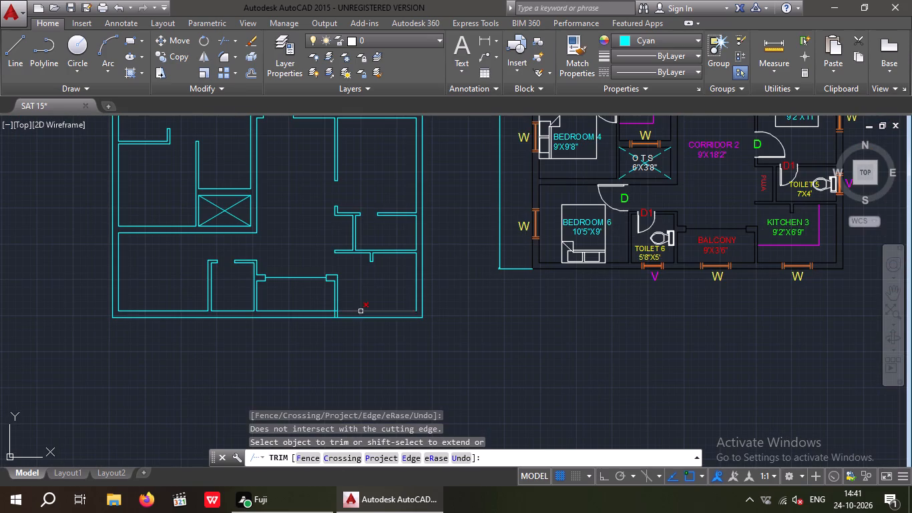
scroll(333, 316, up, 6)
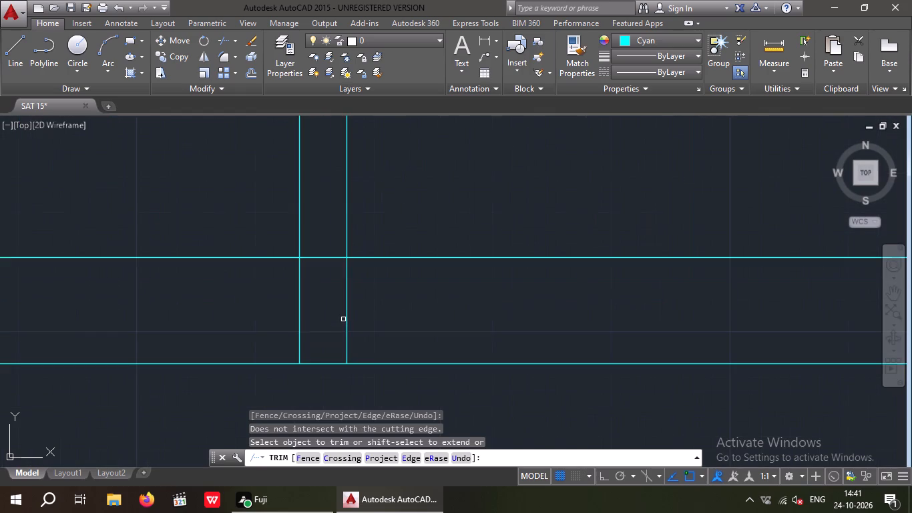
drag(379, 285, 208, 337)
click(208, 337)
drag(357, 287, 320, 289)
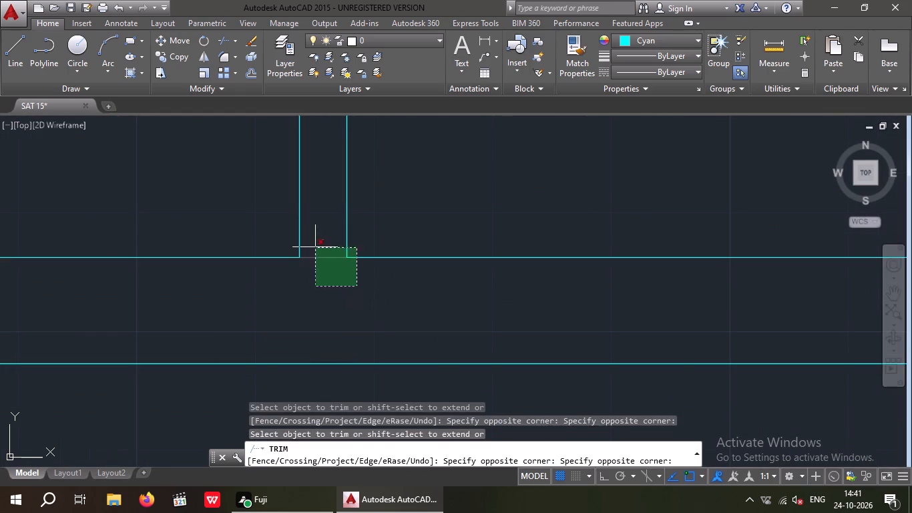
click(316, 242)
scroll(316, 242, down, 8)
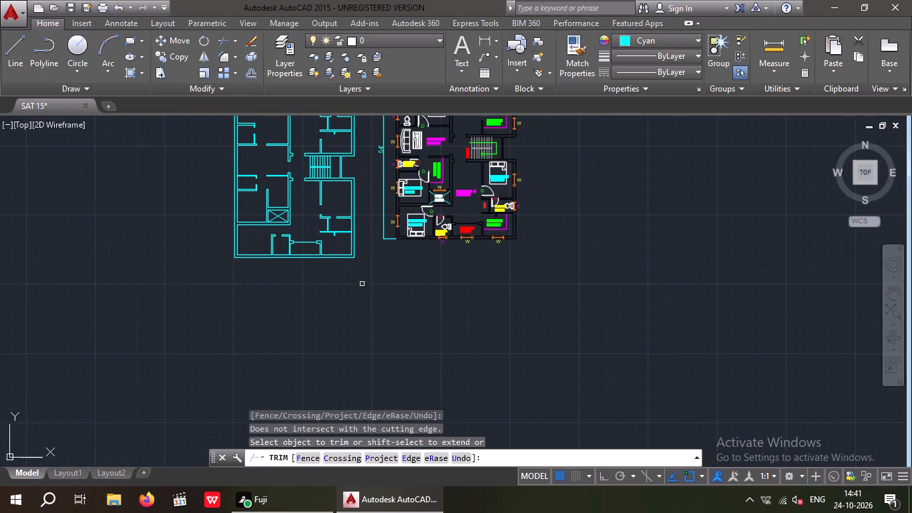
key(Escape)
key(Escape)
key(Escape)
Move the whole furnished reference plan, dimensions included, about 133' horizontally away from the cyan wall layout with Ortho on.
middle_drag(355, 285, 326, 347)
scroll(294, 229, up, 3)
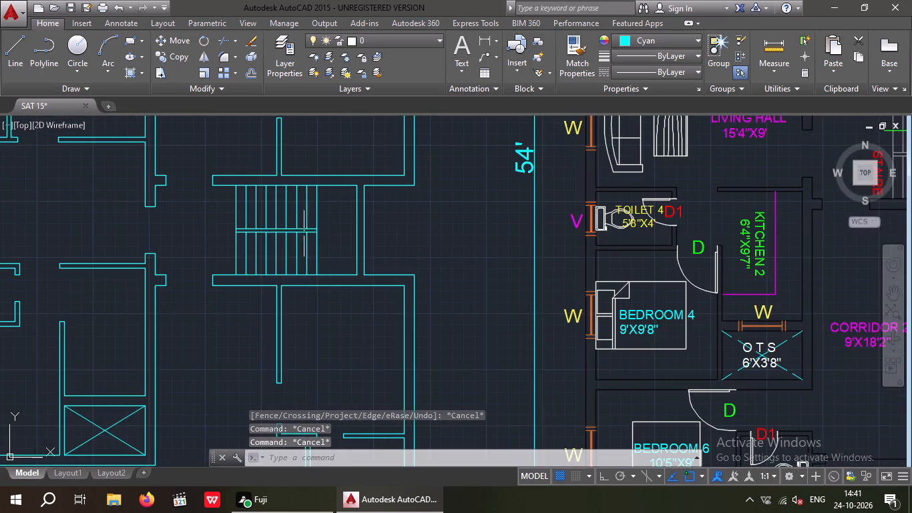
middle_drag(296, 259, 278, 301)
scroll(276, 287, up, 1)
scroll(278, 266, down, 2)
middle_drag(270, 276, 259, 308)
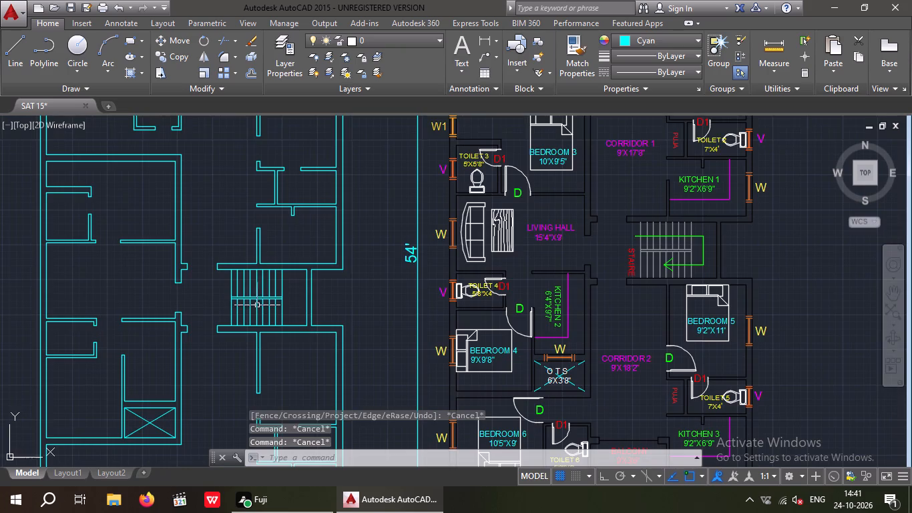
scroll(258, 283, down, 2)
click(306, 160)
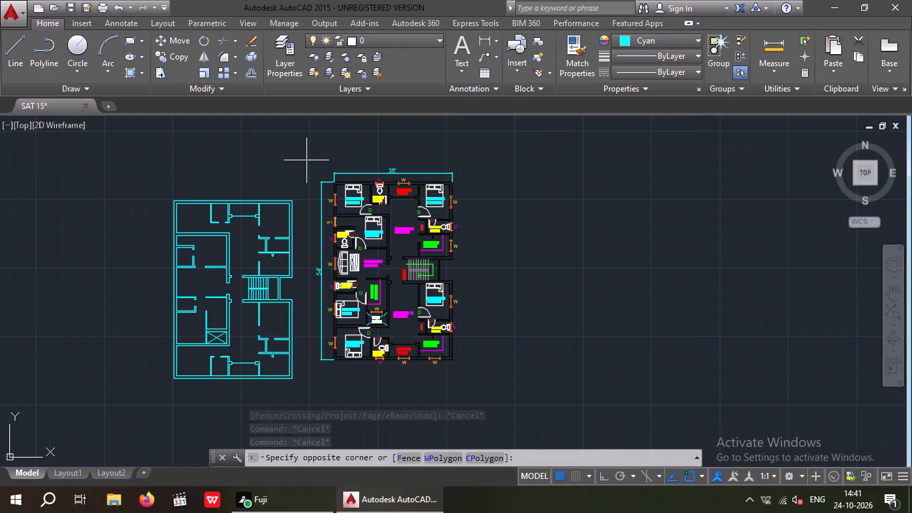
click(481, 371)
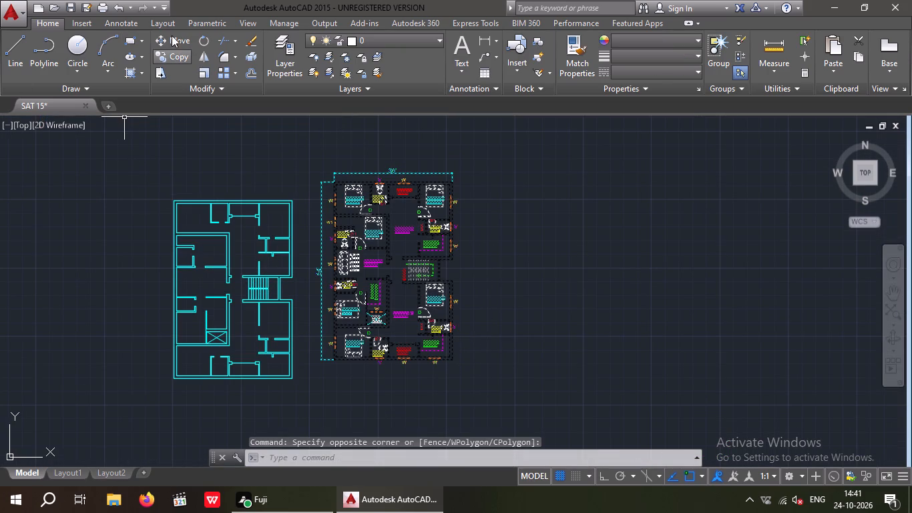
click(172, 40)
scroll(457, 180, up, 2)
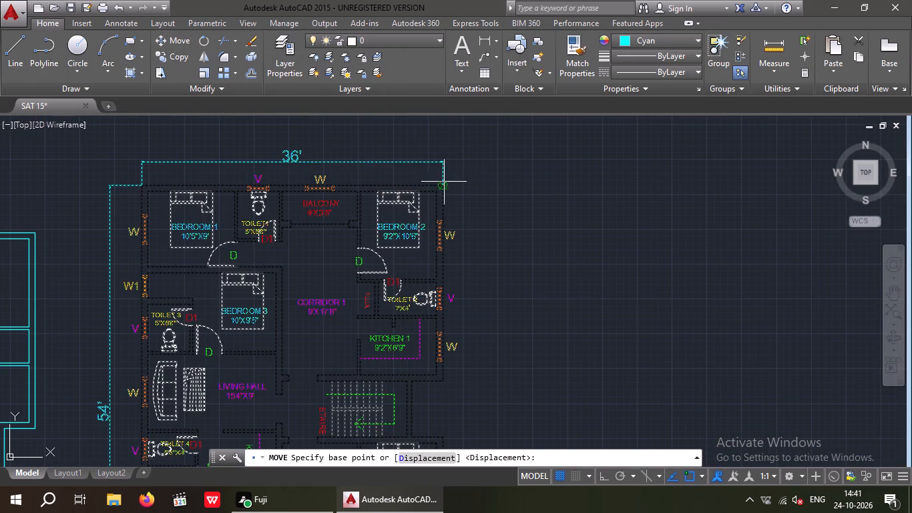
click(442, 184)
scroll(469, 176, down, 1)
scroll(603, 178, down, 1)
middle_drag(602, 178, 509, 169)
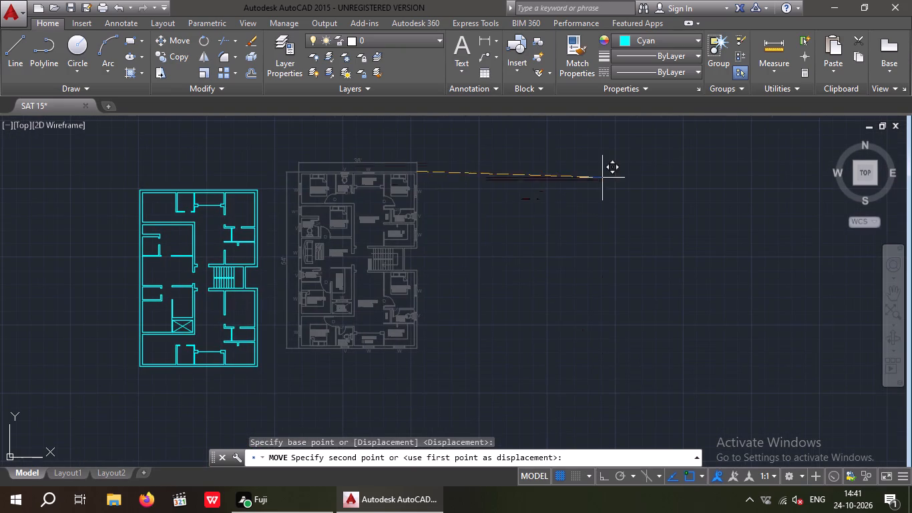
click(602, 473)
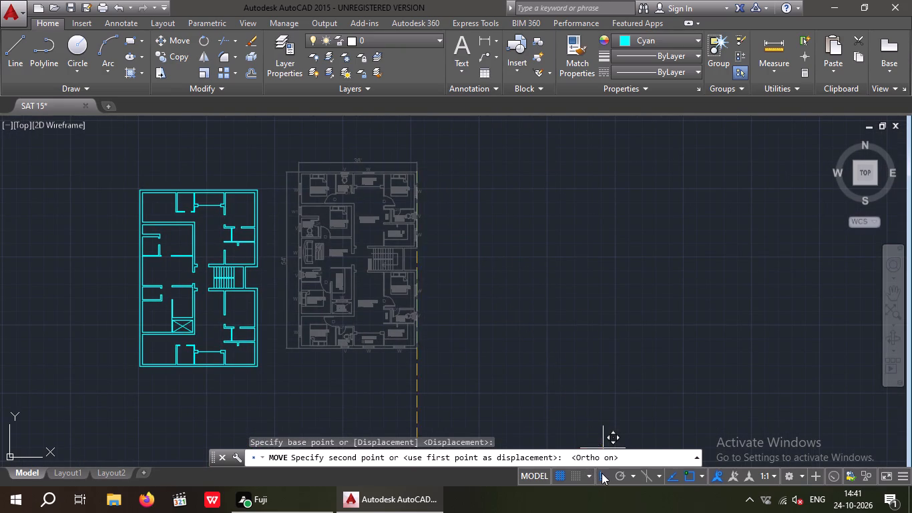
middle_drag(615, 222, 421, 237)
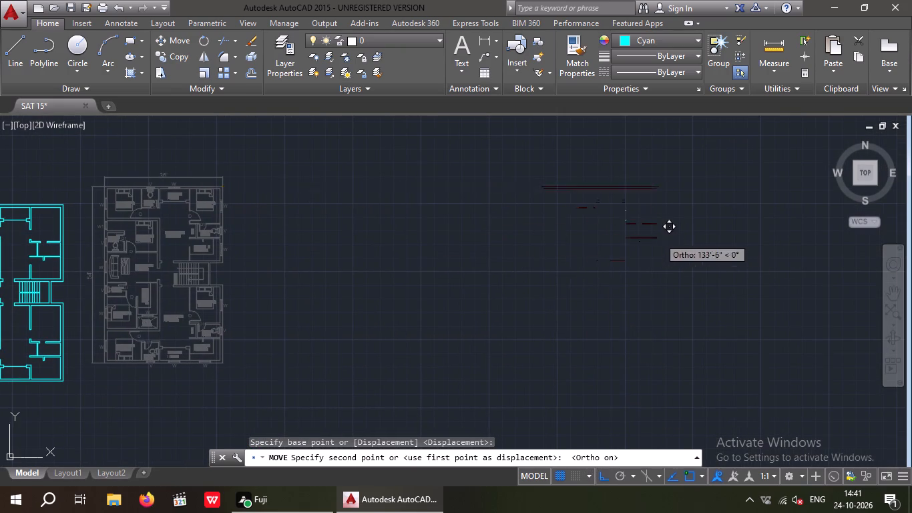
click(659, 237)
key(Escape)
Set the current object colour to Magenta.
middle_drag(428, 301, 537, 251)
middle_drag(265, 288, 516, 240)
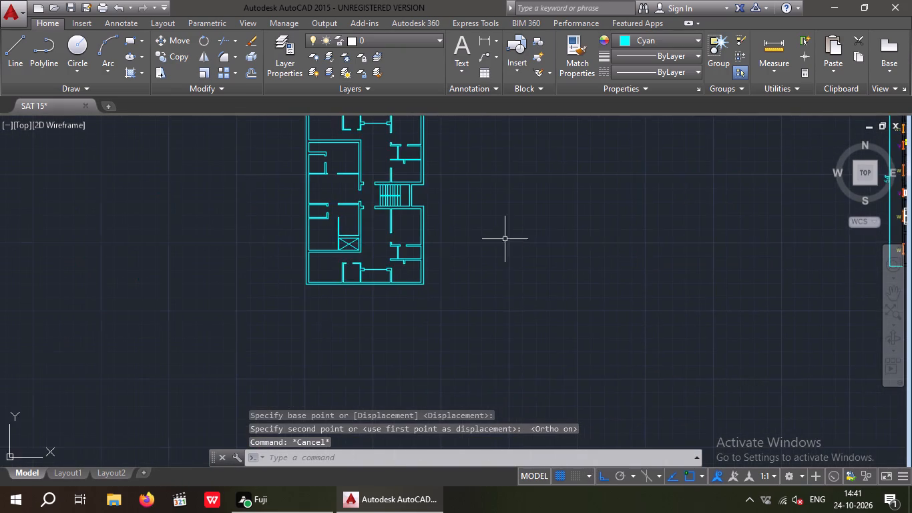
scroll(365, 206, up, 3)
middle_drag(372, 223, 338, 241)
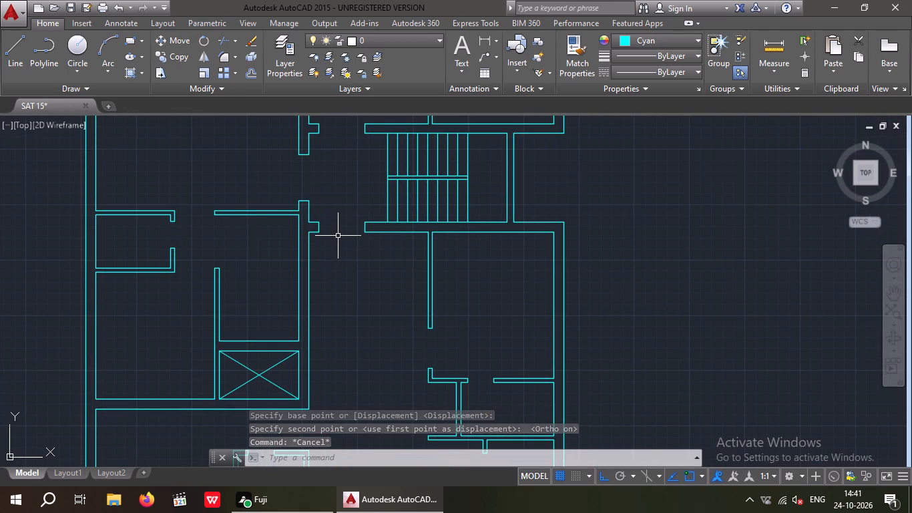
scroll(337, 236, down, 5)
scroll(530, 259, up, 3)
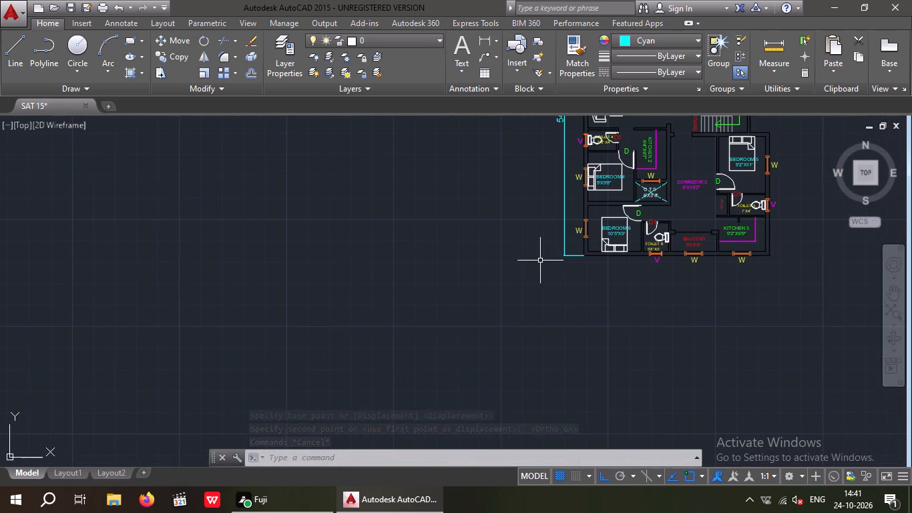
middle_drag(469, 300, 574, 293)
scroll(479, 286, down, 2)
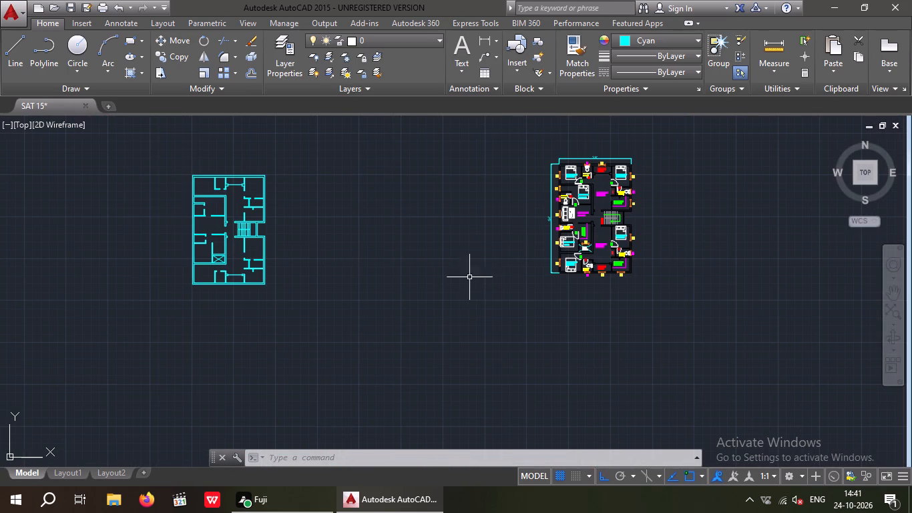
click(666, 38)
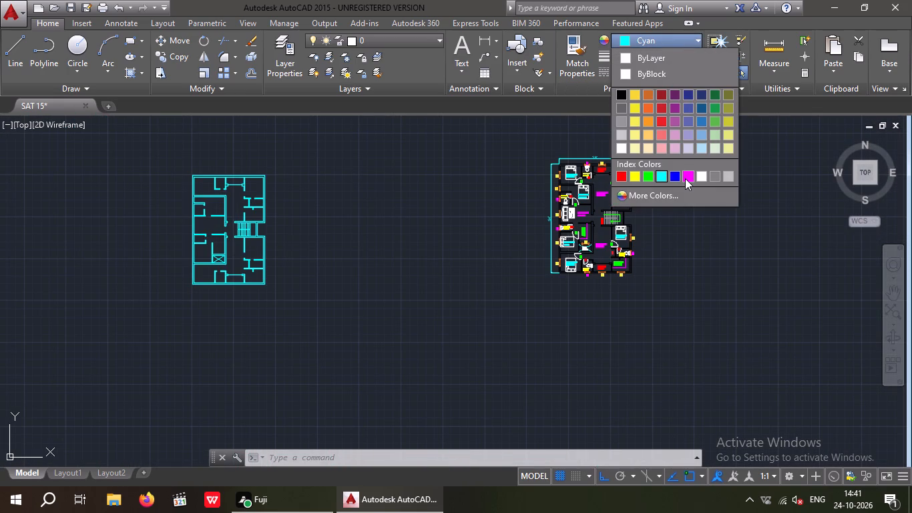
click(684, 178)
Draw a magenta line across the left outer wall of Bedroom 6, at the midpoint of the wall's inner line.
scroll(566, 269, up, 3)
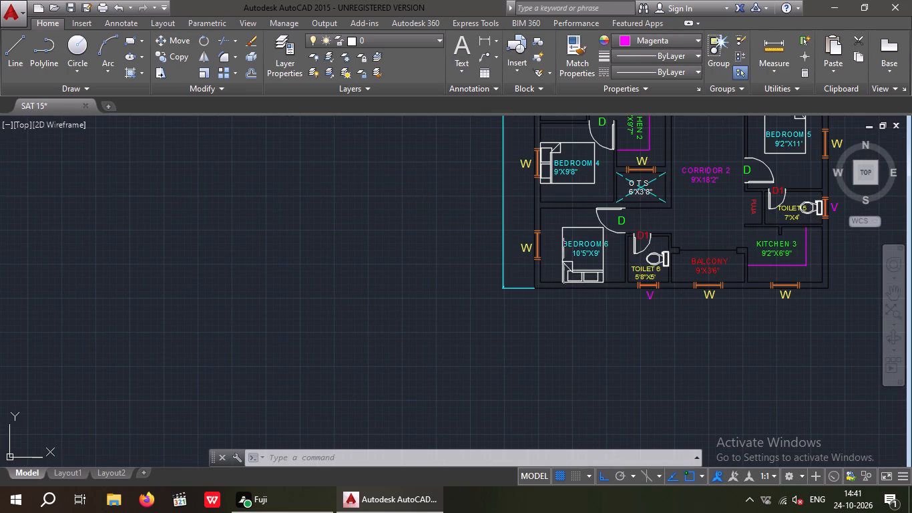
scroll(514, 253, down, 3)
middle_drag(375, 301, 492, 306)
key(l)
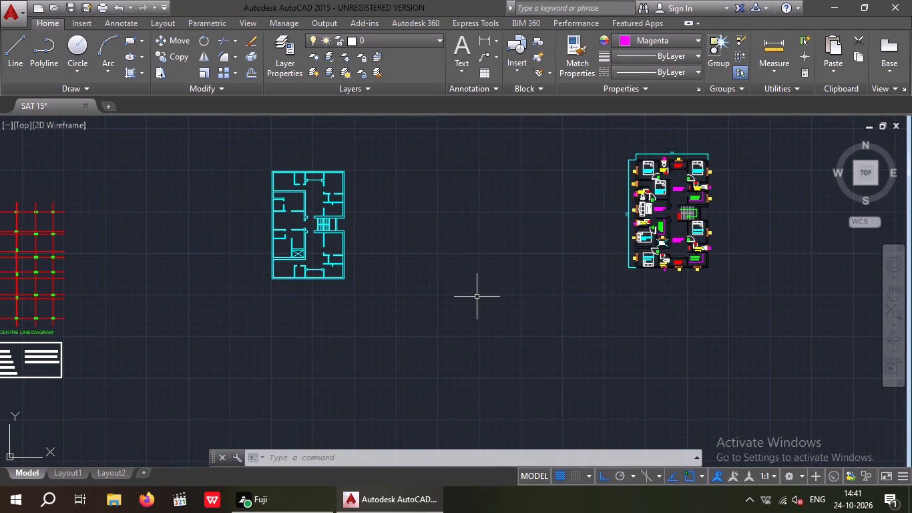
key(space)
scroll(262, 271, up, 4)
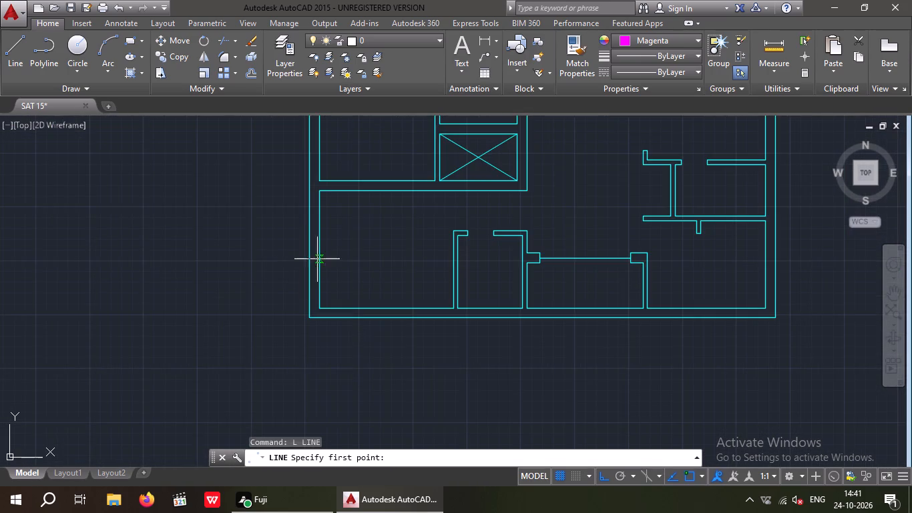
scroll(315, 248, up, 1)
drag(322, 250, 298, 254)
scroll(285, 248, up, 2)
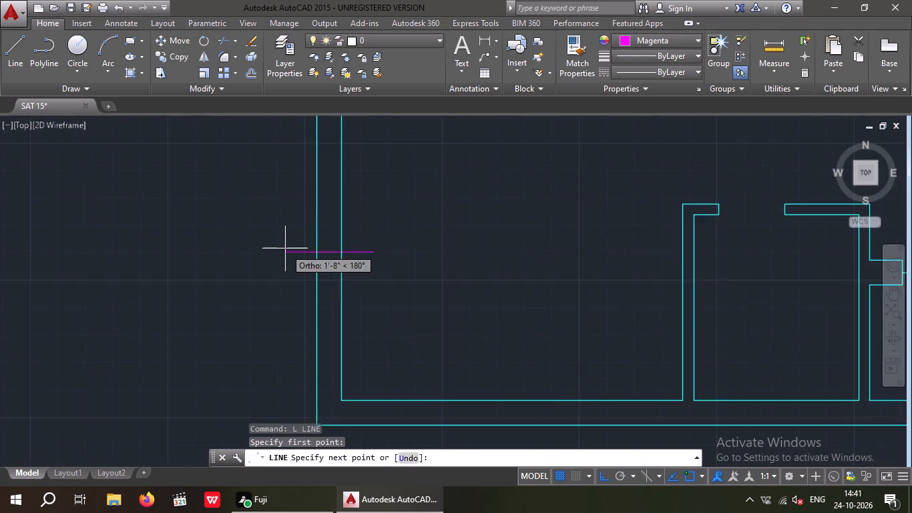
click(338, 253)
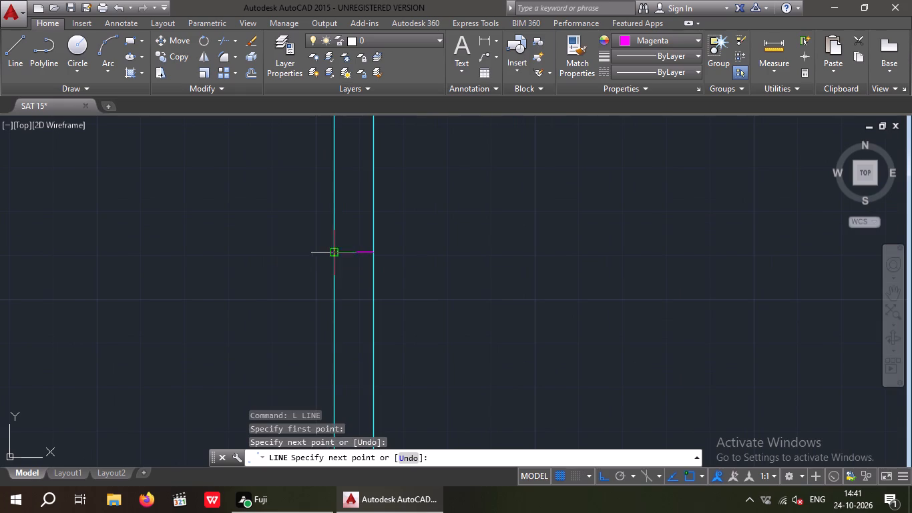
key(Escape)
key(Escape)
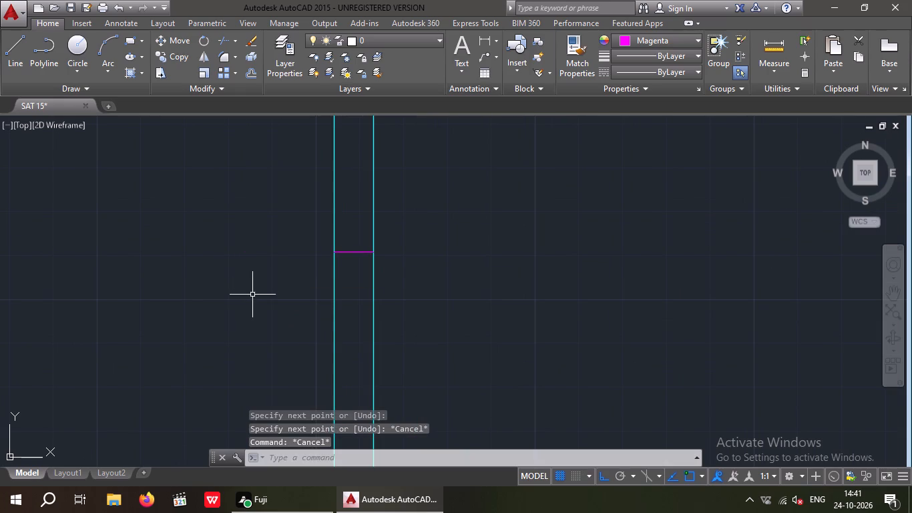
Offset the magenta line in Bedroom 6's left wall by 1'6" both above and below it.
key(o)
key(Return)
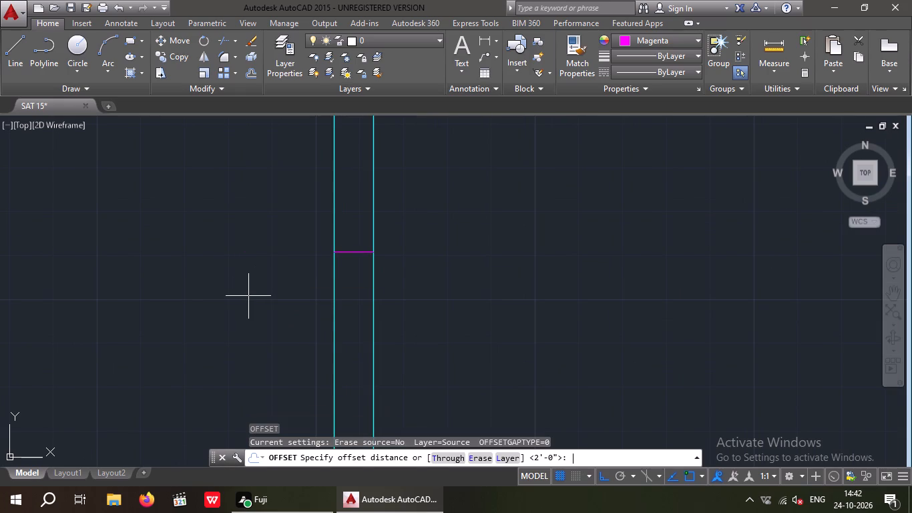
text(1')
key(6)
key(shift+quotedbl)
key(Return)
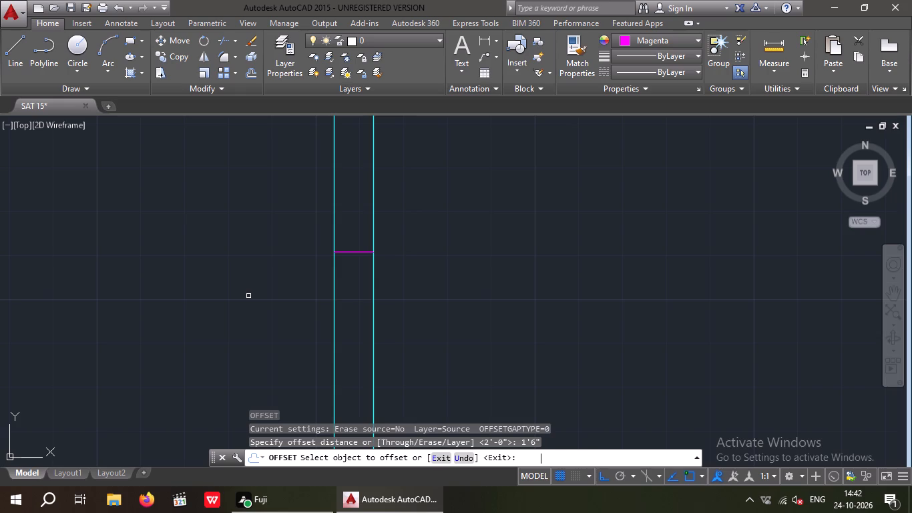
scroll(334, 238, down, 1)
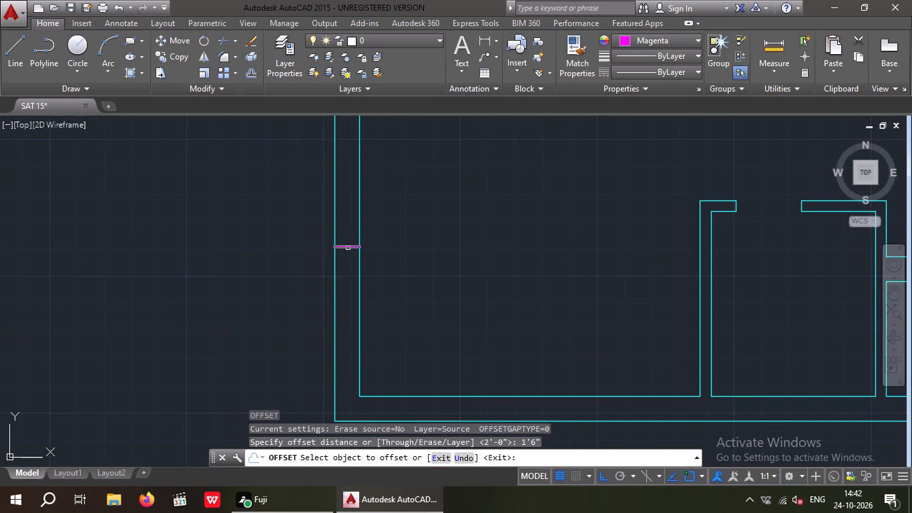
drag(348, 248, 351, 224)
drag(348, 139, 354, 153)
scroll(352, 243, up, 2)
drag(336, 252, 332, 269)
click(350, 324)
scroll(326, 228, down, 5)
middle_drag(371, 259, 320, 303)
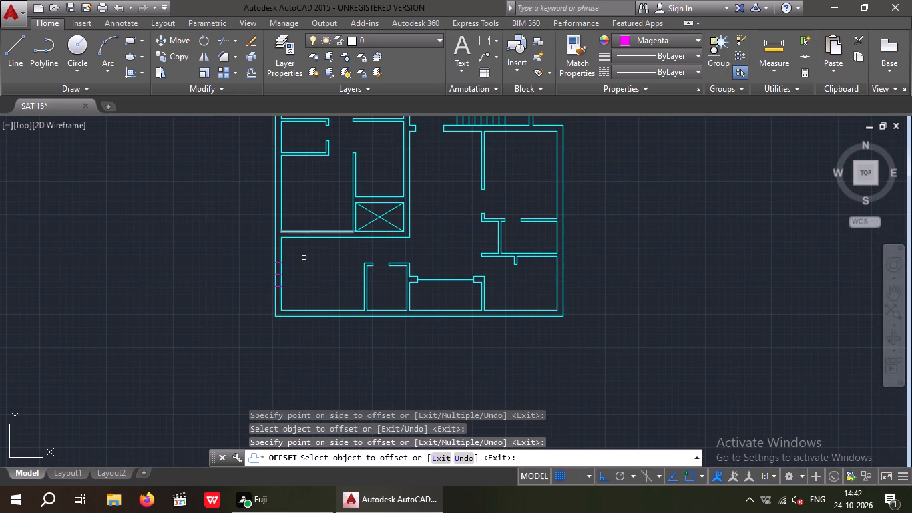
key(Escape)
key(Escape)
Erase the middle magenta line between the two offset lines in Bedroom 6's left wall.
scroll(276, 265, up, 5)
drag(284, 371, 270, 340)
click(260, 315)
key(Delete)
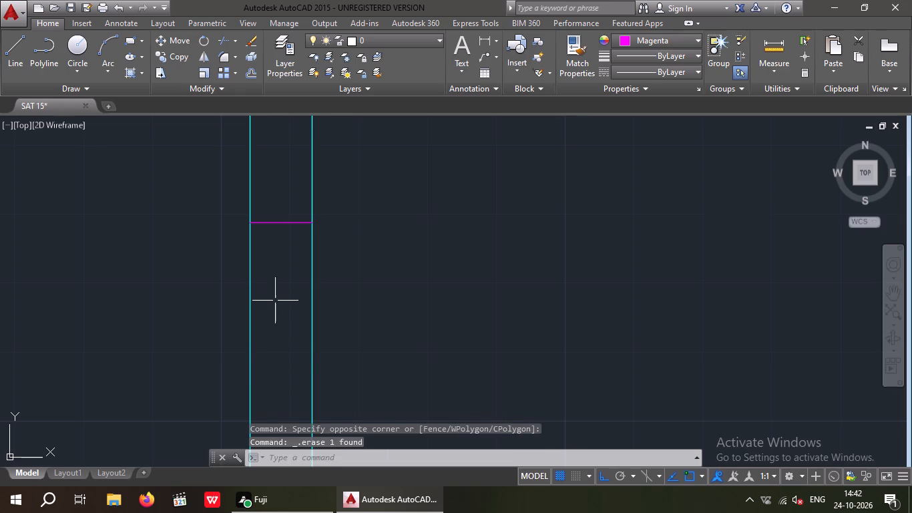
key(Escape)
key(Escape)
Offset the upper magenta line in Bedroom 6's left wall 3" upward, away from the window opening.
key(o)
key(Return)
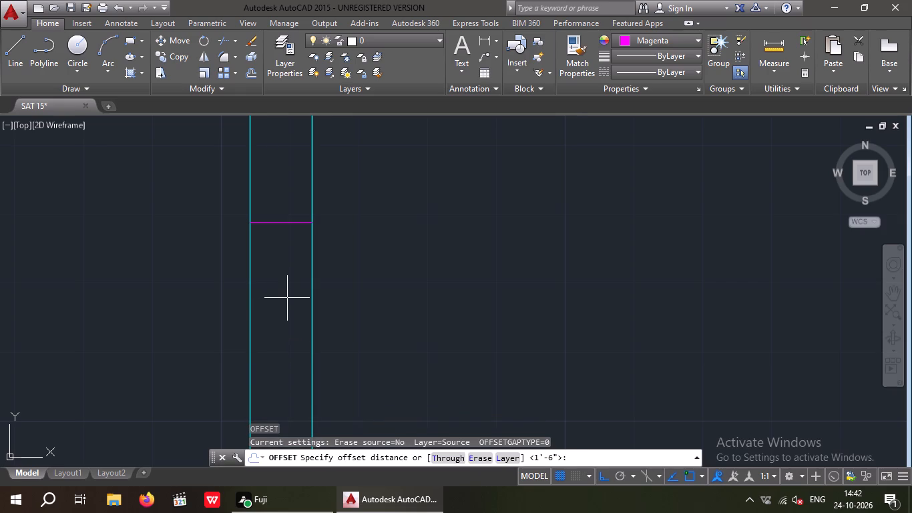
key(3)
key(shift+quotedbl)
key(Return)
scroll(257, 287, down, 4)
middle_drag(262, 295, 187, 312)
scroll(205, 299, down, 3)
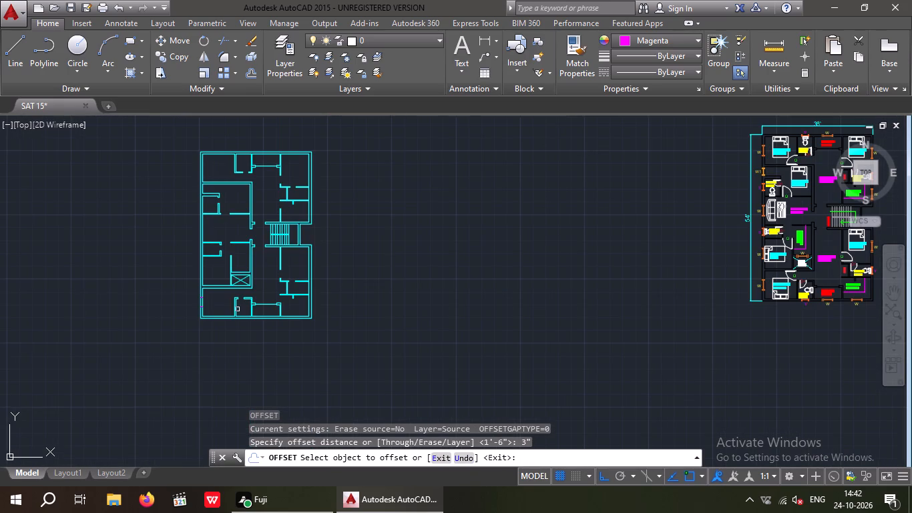
scroll(771, 283, up, 3)
scroll(413, 309, down, 3)
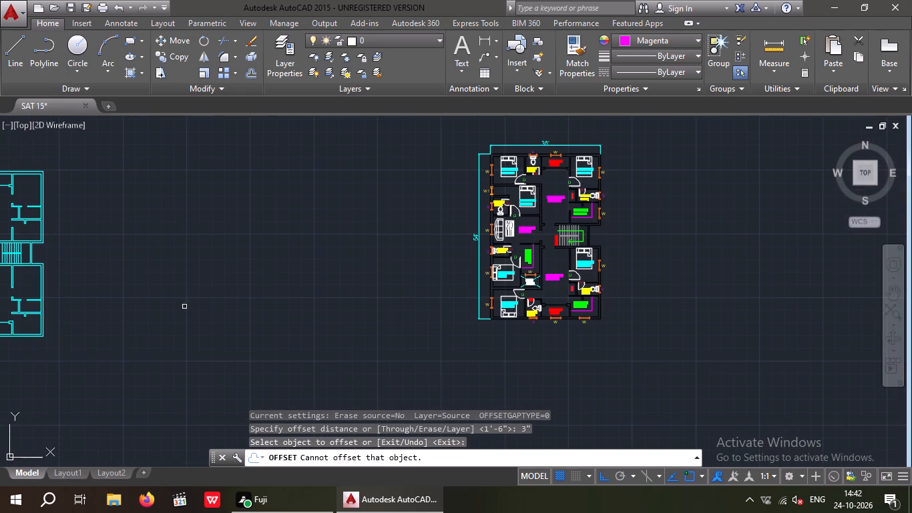
middle_drag(173, 306, 463, 301)
scroll(226, 315, up, 4)
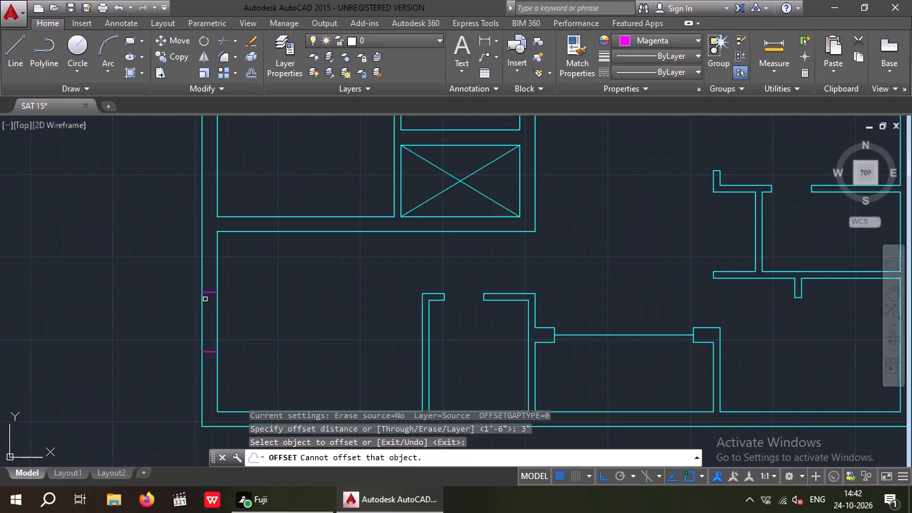
scroll(206, 299, up, 2)
drag(214, 285, 228, 261)
click(238, 234)
scroll(229, 242, down, 2)
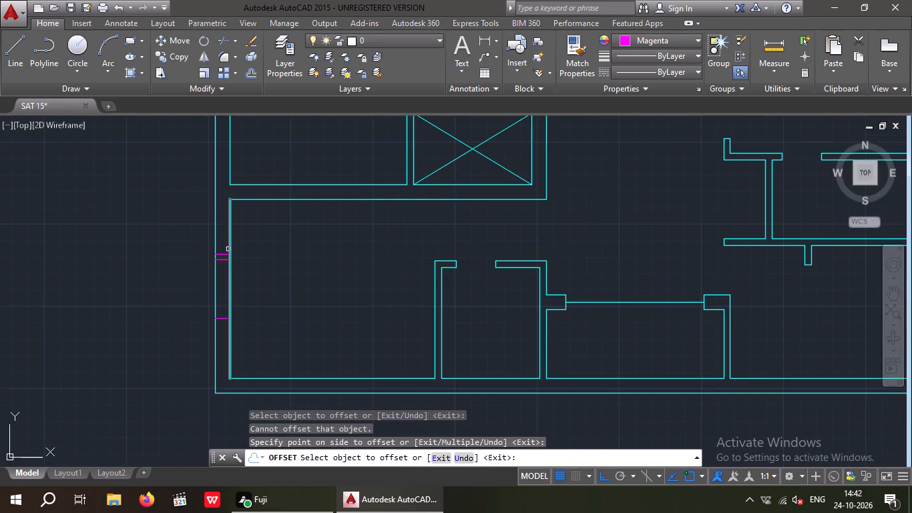
Offset the lower magenta line in Bedroom 6's left wall 3" downward, away from the window opening.
scroll(216, 329, up, 1)
middle_drag(216, 329, 259, 253)
scroll(264, 242, up, 2)
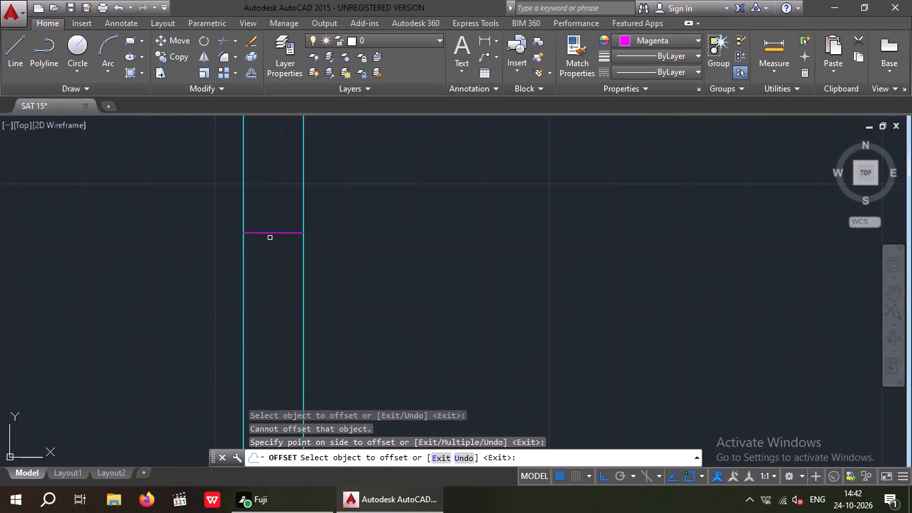
drag(273, 232, 268, 248)
click(267, 279)
scroll(267, 248, down, 3)
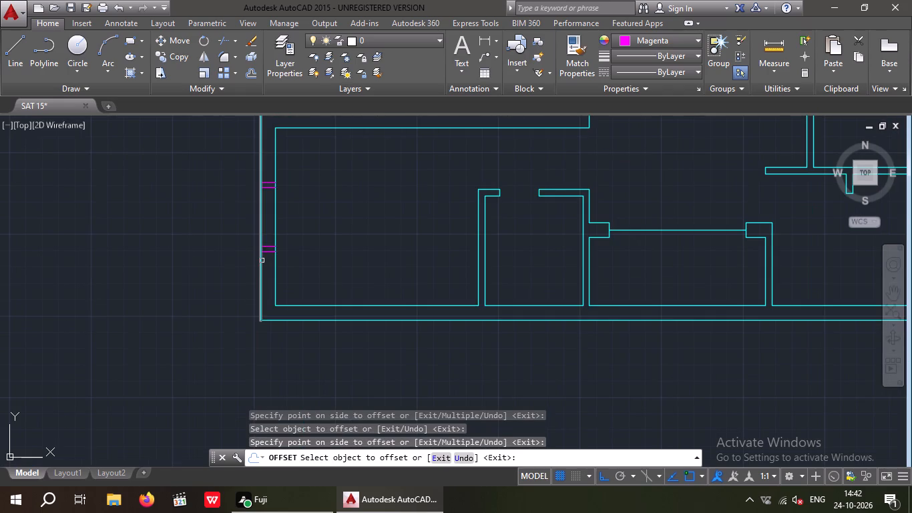
key(Escape)
key(Escape)
key(Escape)
Draw a magenta vertical line between the midpoints of the window opening's two inner edge lines in Bedroom 6's left wall.
key(l)
key(space)
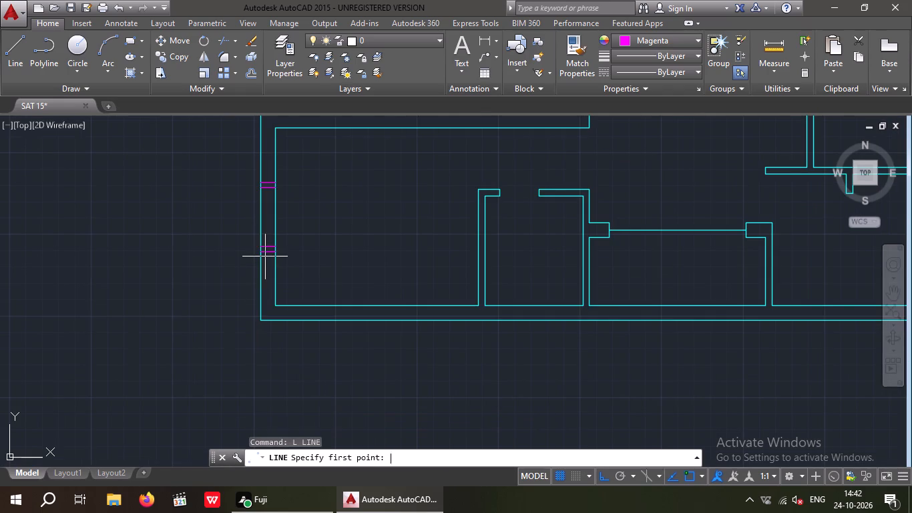
scroll(278, 191, up, 3)
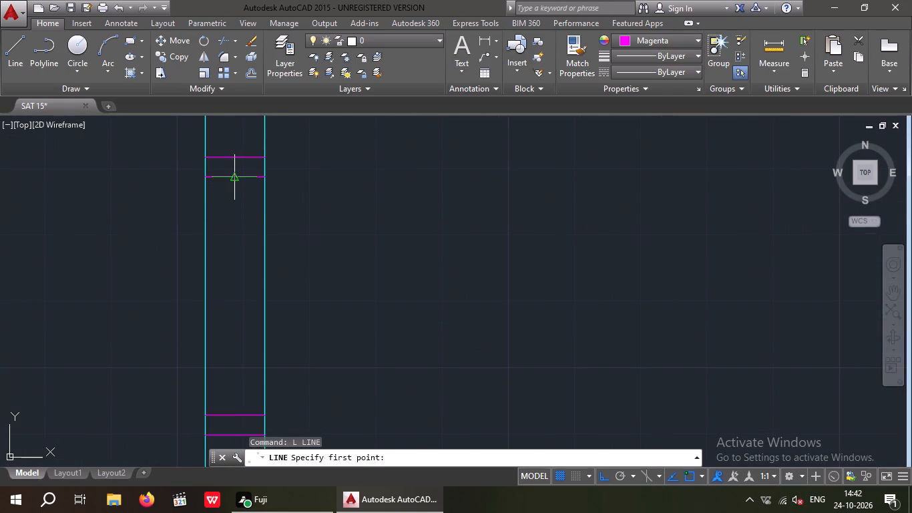
click(235, 178)
scroll(236, 190, down, 4)
scroll(236, 236, up, 3)
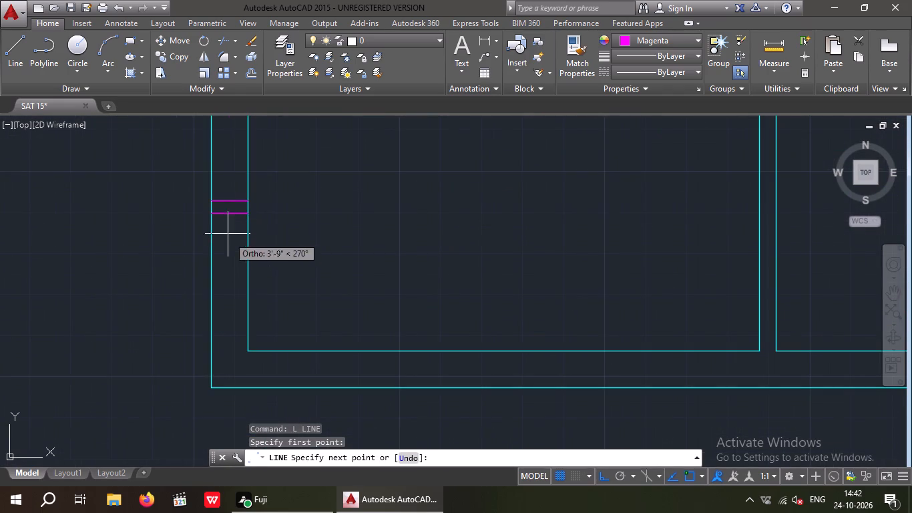
click(230, 202)
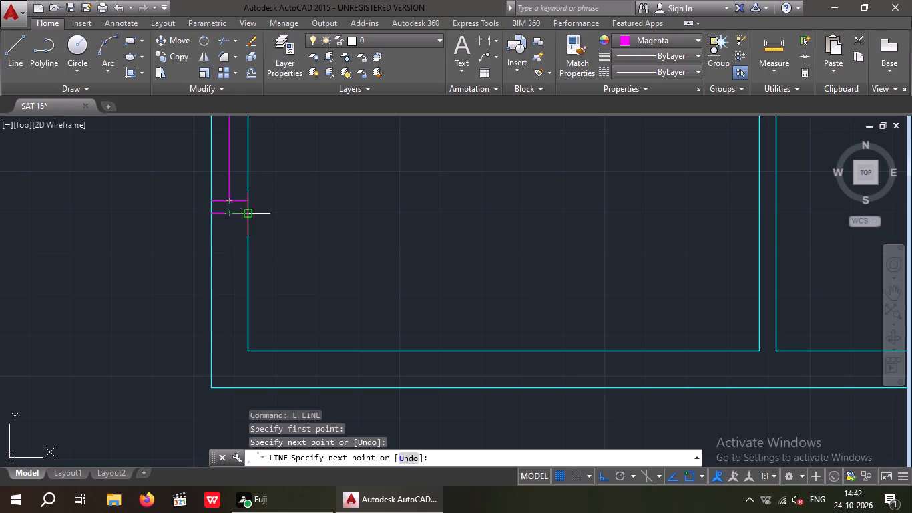
key(Escape)
key(Escape)
Offset the vertical magenta centre line of Bedroom 6's left-wall window by 1/2" to both its right and left sides.
key(o)
key(Return)
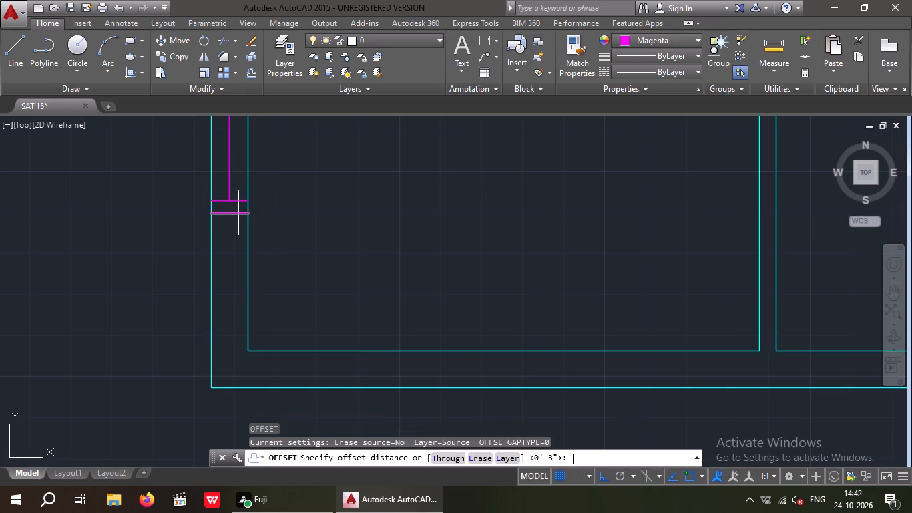
key(1)
key(slash)
key(2)
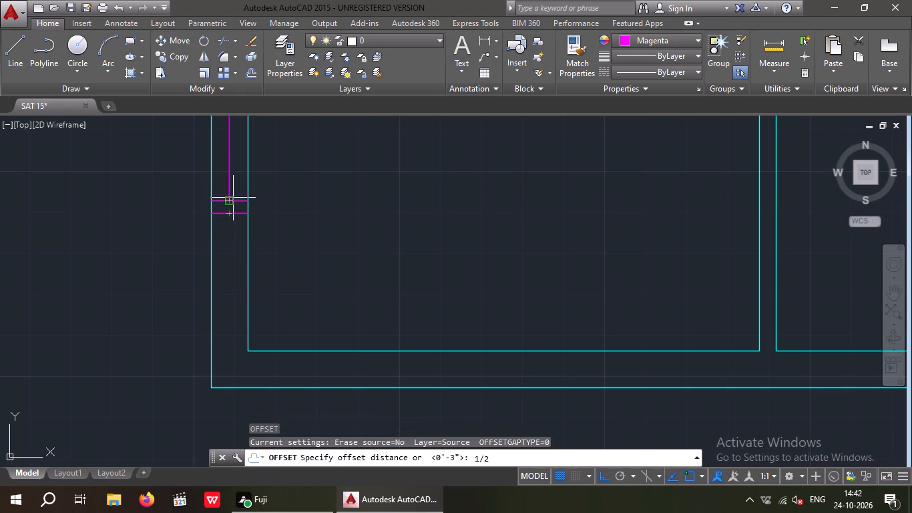
key(shift+quotedbl)
key(Return)
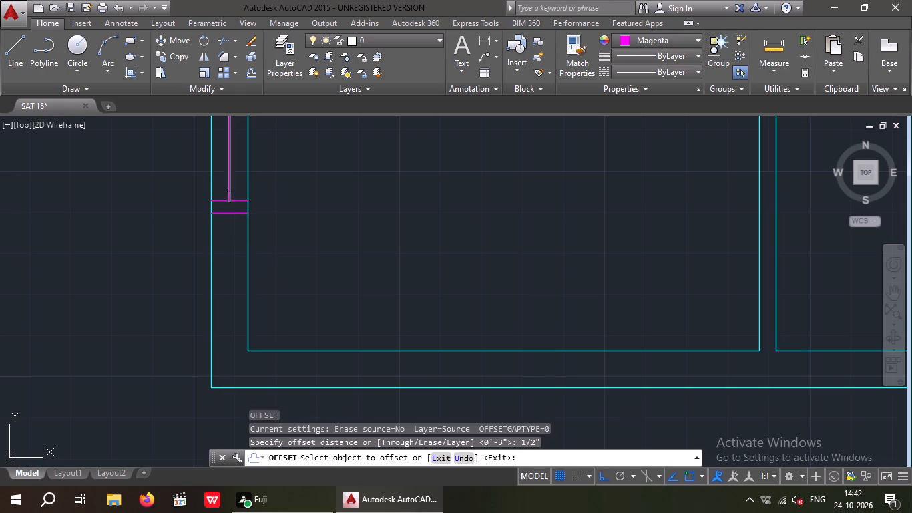
scroll(227, 178, up, 2)
middle_drag(223, 207, 216, 259)
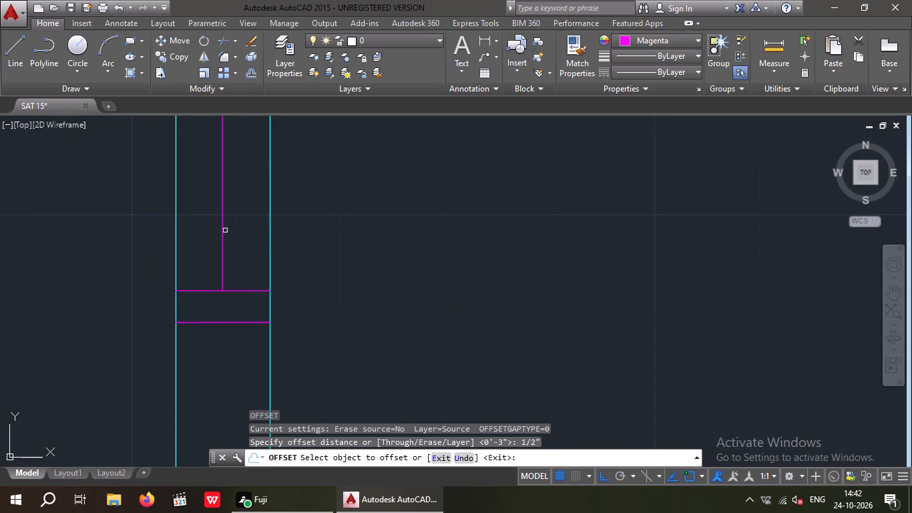
drag(224, 232, 232, 233)
click(252, 232)
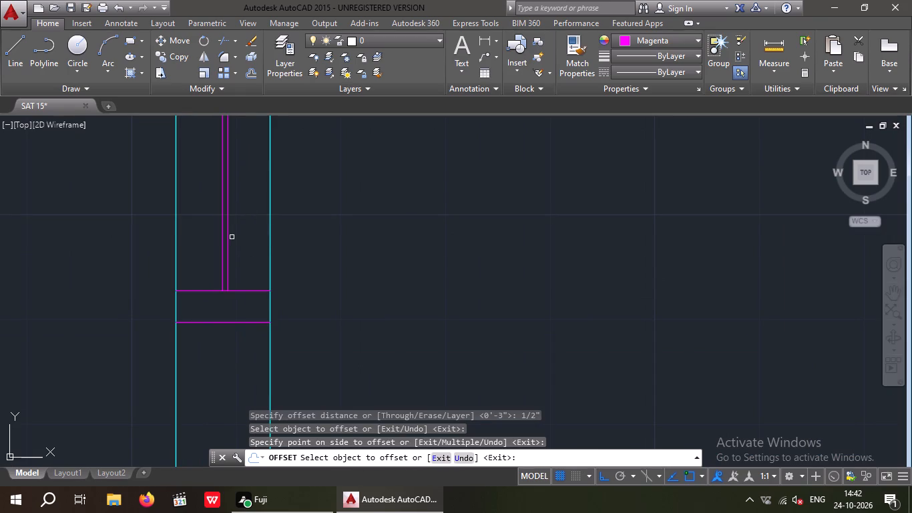
scroll(230, 236, up, 1)
drag(215, 238, 180, 257)
drag(172, 260, 178, 259)
scroll(186, 244, down, 2)
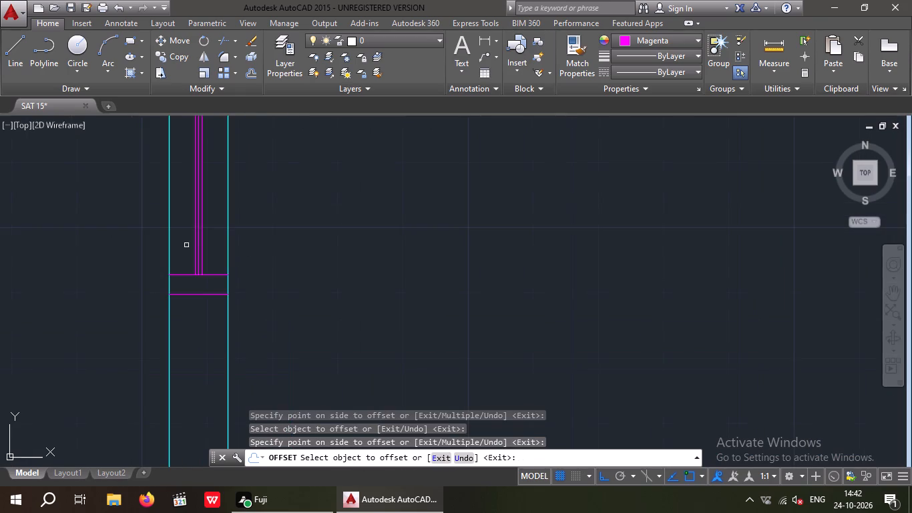
middle_drag(206, 303, 204, 338)
scroll(234, 316, down, 3)
middle_drag(270, 300, 247, 335)
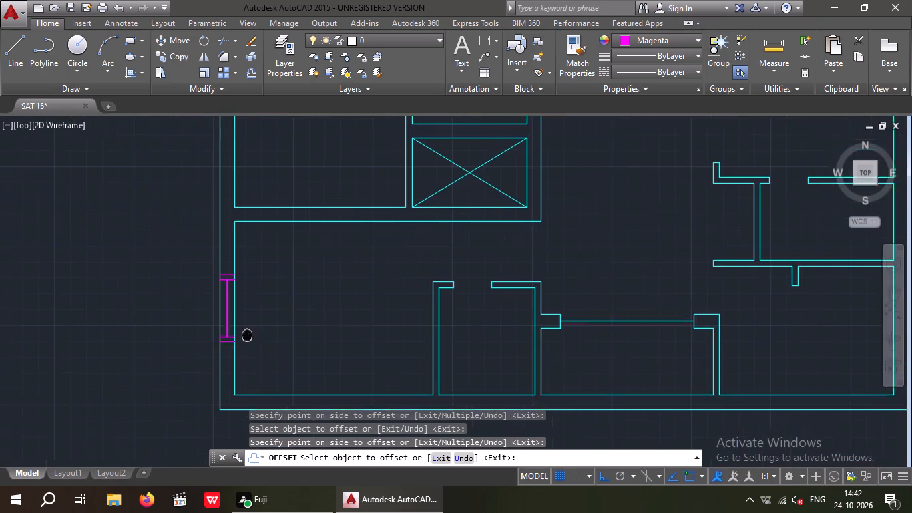
middle_drag(247, 335, 242, 336)
scroll(251, 292, down, 2)
middle_drag(252, 299, 183, 311)
scroll(204, 296, down, 1)
scroll(272, 267, down, 2)
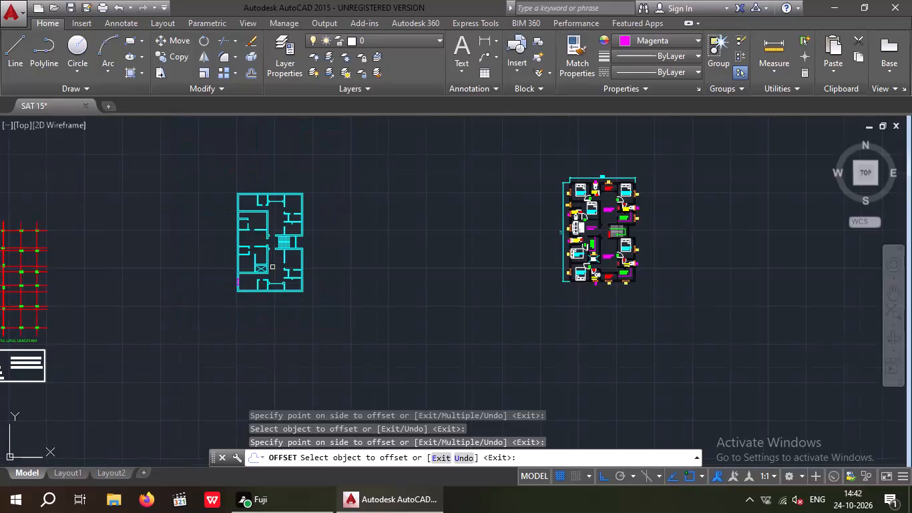
scroll(272, 267, down, 1)
key(Escape)
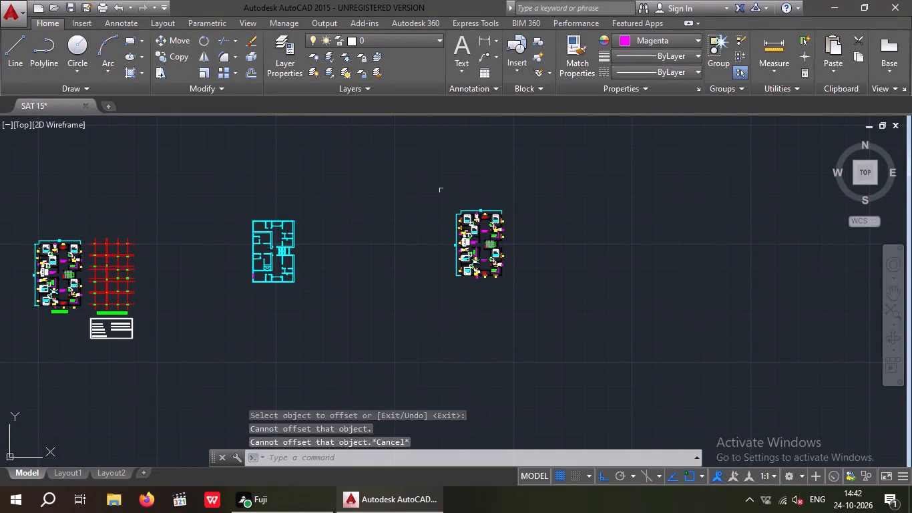
key(Escape)
Move the furnished floor plan on the far right horizontally leftward, closer to the cyan wall layout.
drag(439, 194, 441, 203)
click(514, 307)
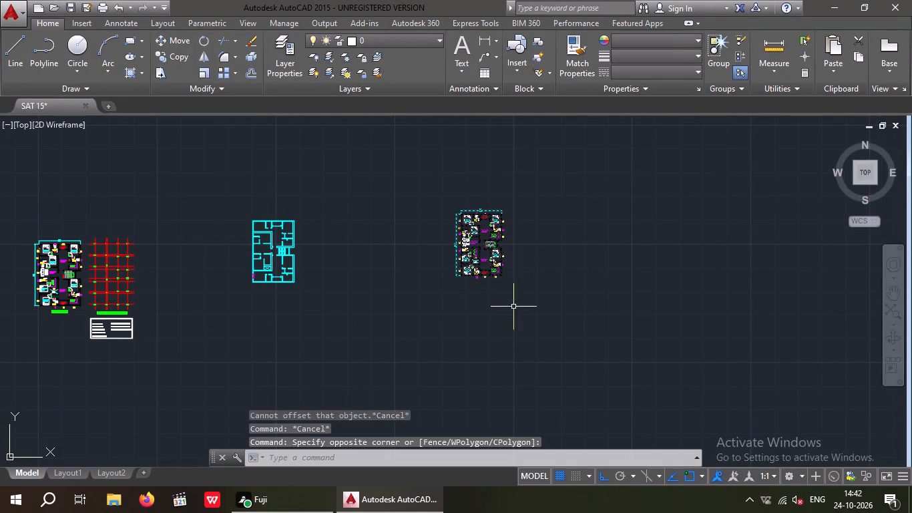
click(176, 40)
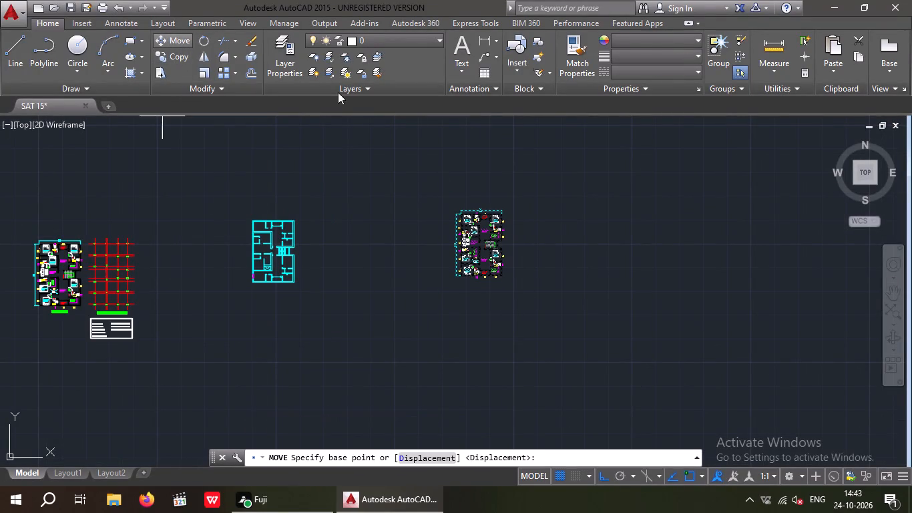
scroll(465, 191, up, 3)
click(437, 285)
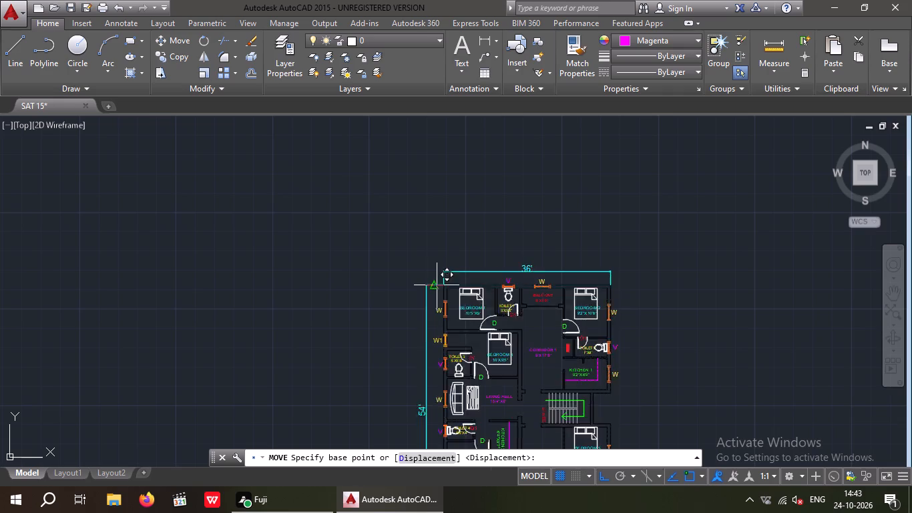
middle_drag(280, 245, 500, 226)
scroll(479, 224, down, 2)
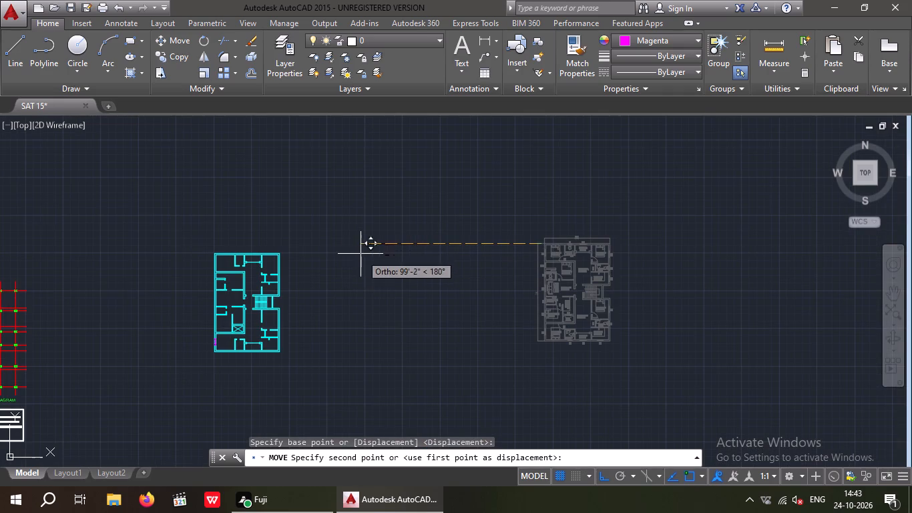
click(340, 256)
key(Escape)
Delete the 36' and 54' overall dimensions from the moved furnished floor plan.
scroll(356, 239, up, 3)
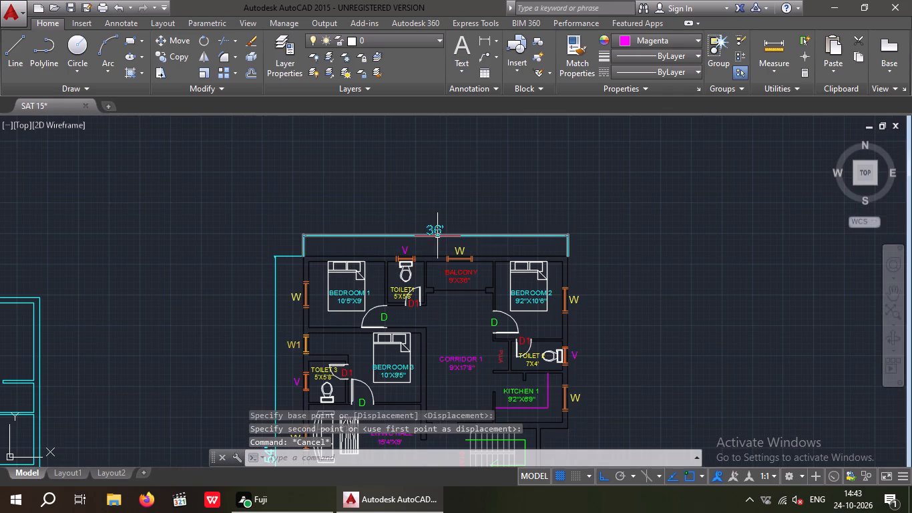
click(437, 236)
click(273, 297)
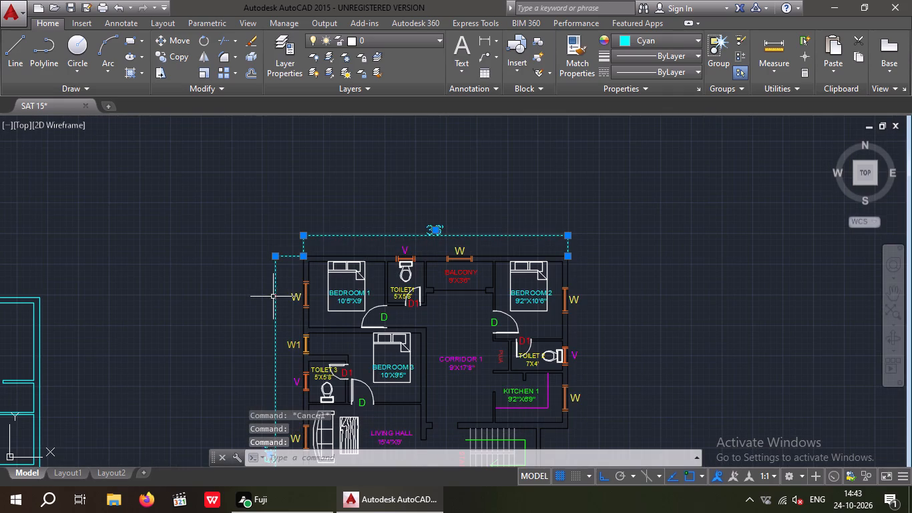
key(Delete)
Draw a magenta line across the bottom exterior wall of the cyan layout at the midpoint of the lower balcony's inner wall line.
scroll(284, 276, down, 3)
middle_drag(292, 292, 421, 239)
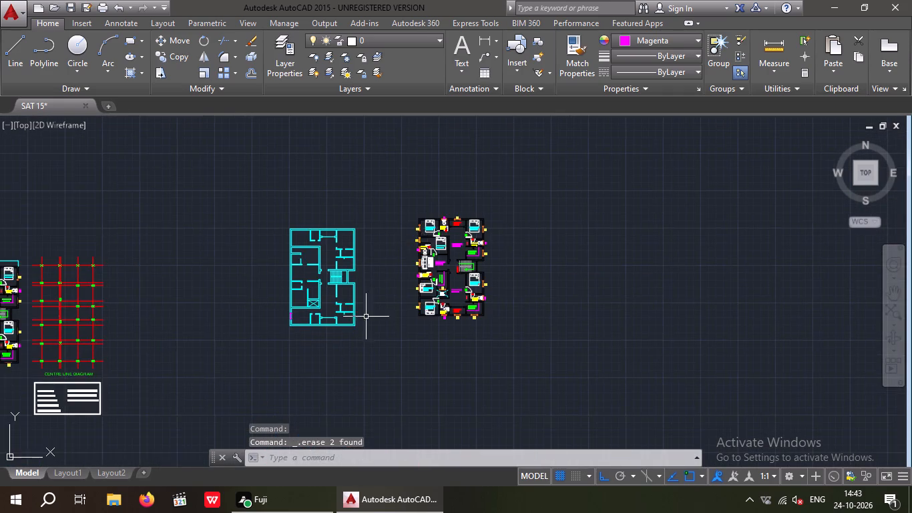
scroll(348, 325, up, 3)
middle_drag(369, 321, 308, 315)
middle_drag(352, 308, 310, 303)
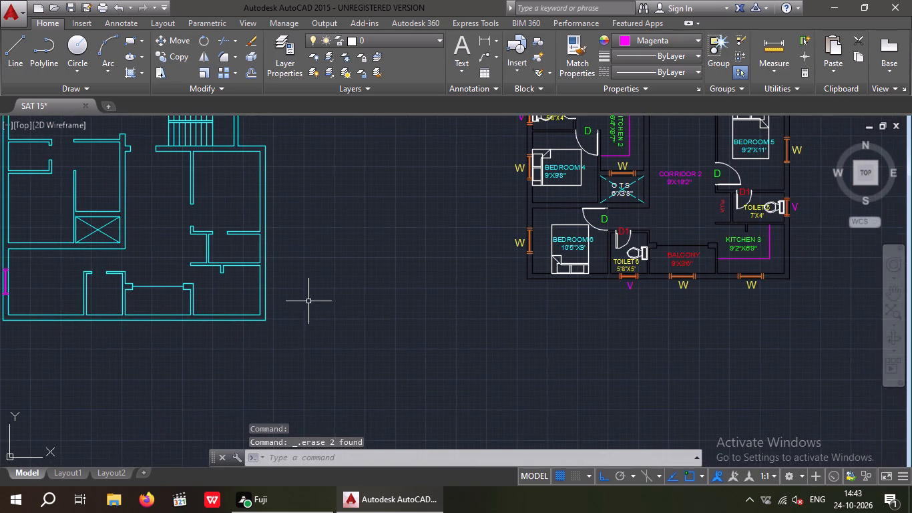
scroll(317, 293, down, 1)
scroll(264, 326, up, 1)
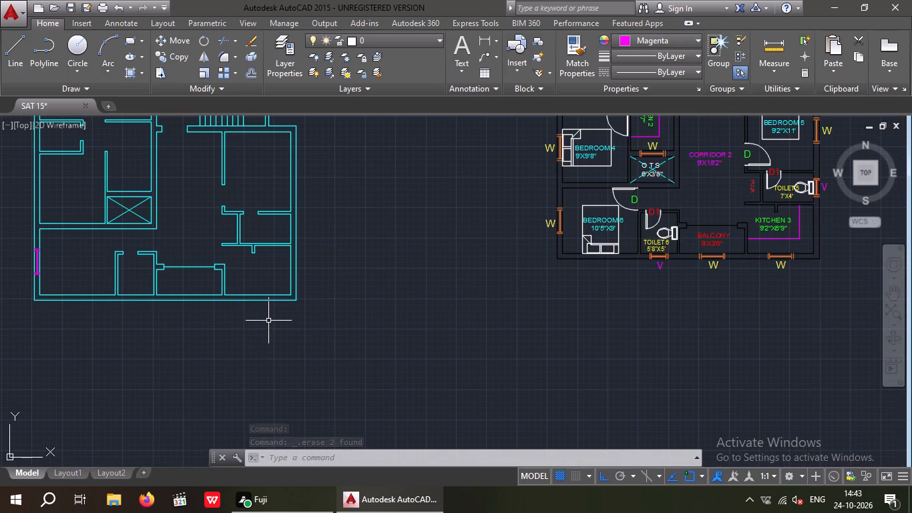
key(l)
key(Return)
scroll(180, 299, up, 2)
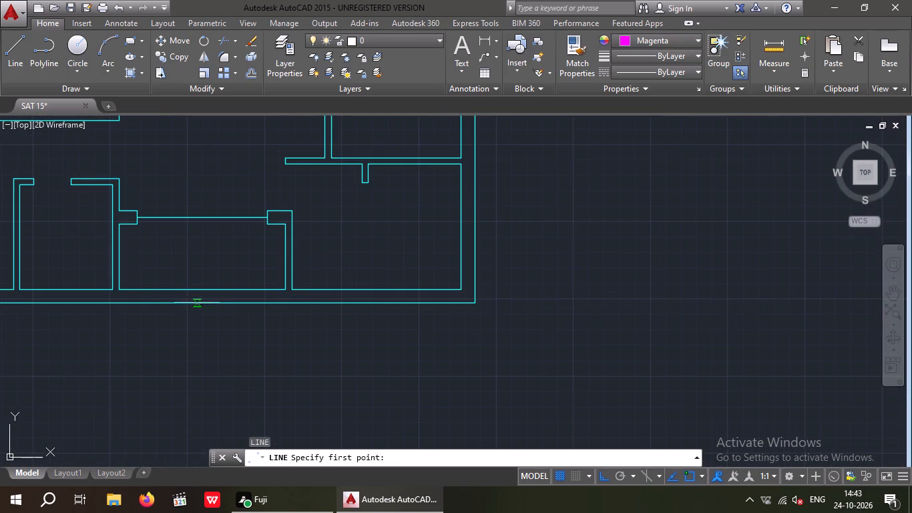
click(200, 289)
scroll(206, 310, up, 3)
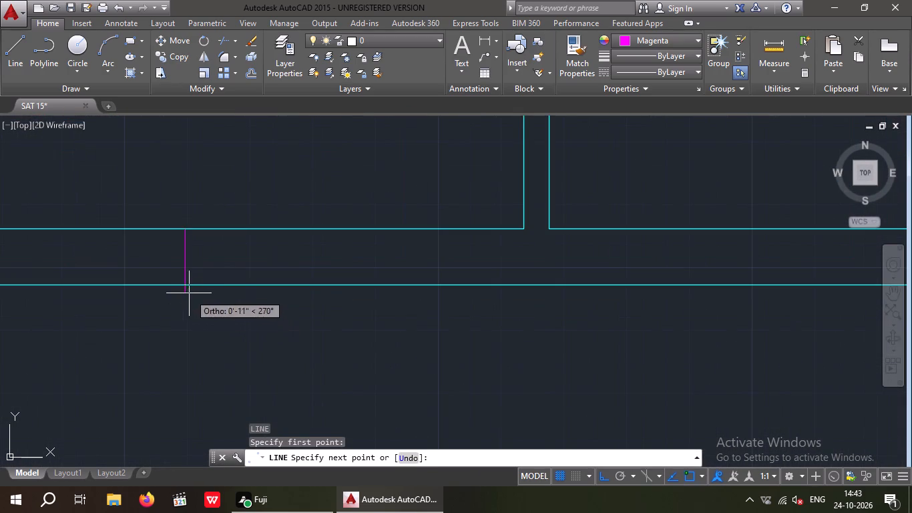
click(188, 287)
key(Escape)
key(Escape)
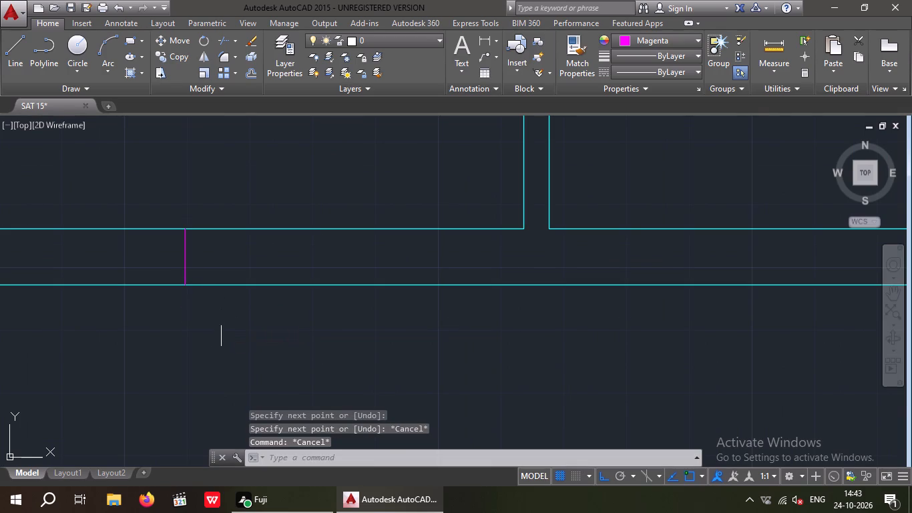
Offset the magenta line in the lower balcony's bottom wall by 1'6" to both its right and left.
key(o)
key(Return)
key(1)
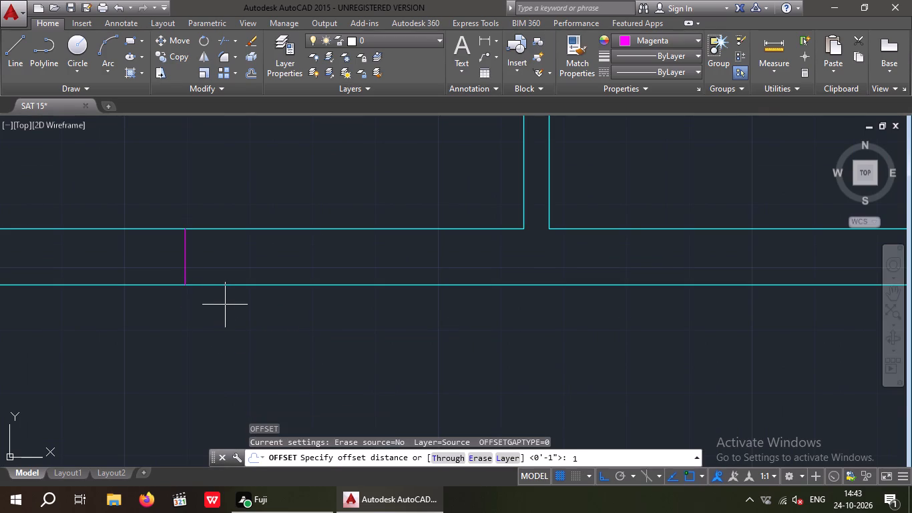
key(apostrophe)
key(6)
key(shift+quotedbl)
key(Return)
scroll(191, 262, down, 1)
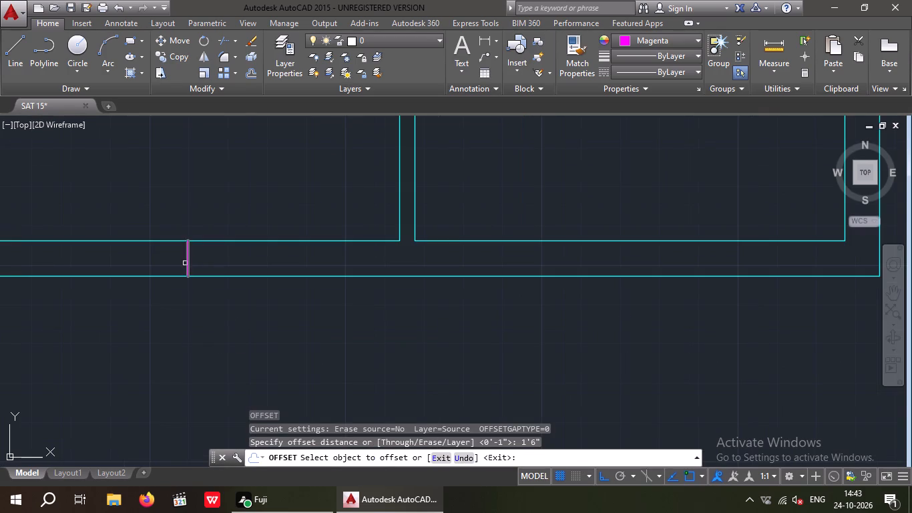
drag(188, 263, 199, 261)
drag(270, 248, 262, 250)
drag(187, 261, 150, 277)
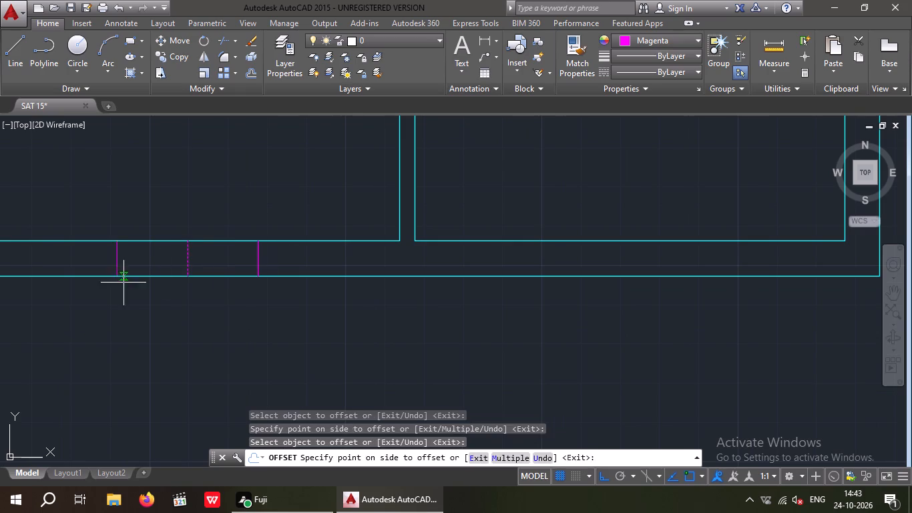
click(114, 281)
key(Escape)
key(Escape)
Erase the middle magenta line between the two offset lines in the lower balcony's bottom wall.
scroll(180, 267, up, 1)
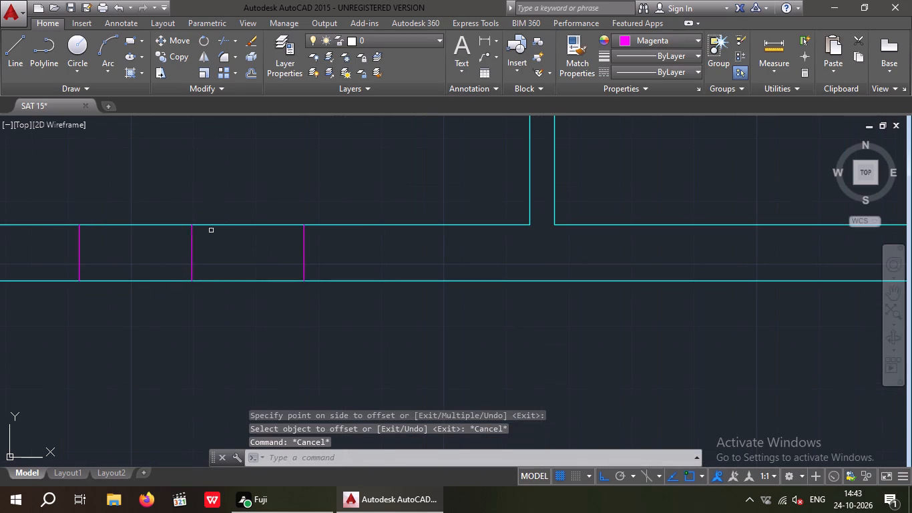
drag(211, 230, 166, 271)
click(165, 269)
key(Delete)
scroll(146, 275, up, 1)
scroll(152, 287, down, 1)
key(Escape)
key(Escape)
Offset the two magenta lines in the lower balcony's bottom wall outward by 3", one to each side.
key(o)
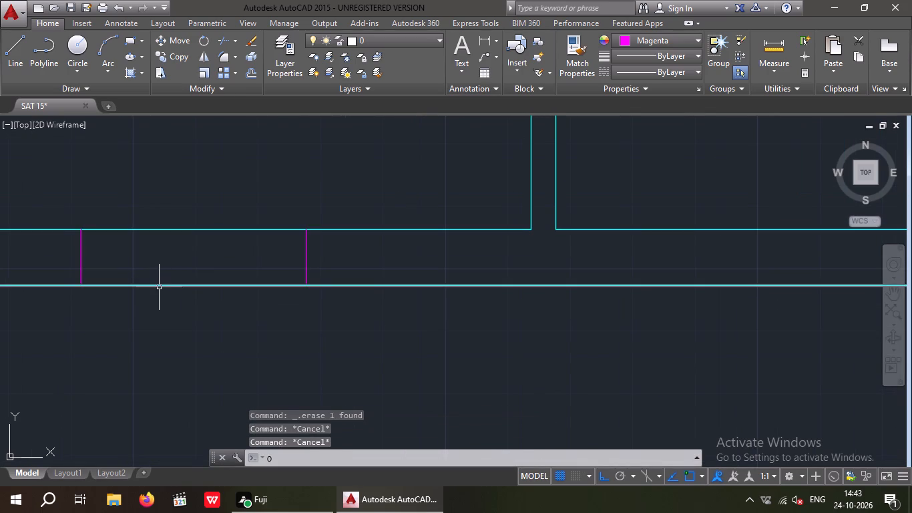
key(Return)
key(3)
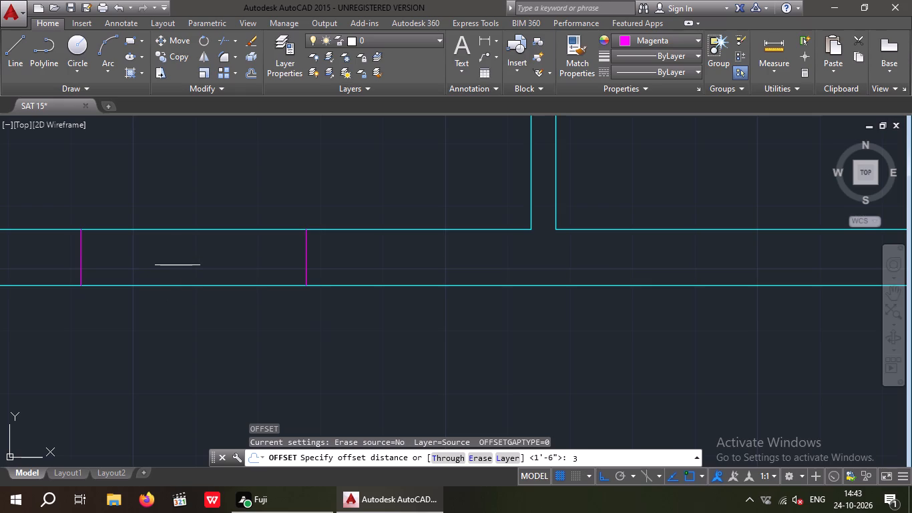
key(shift+quotedbl)
key(Return)
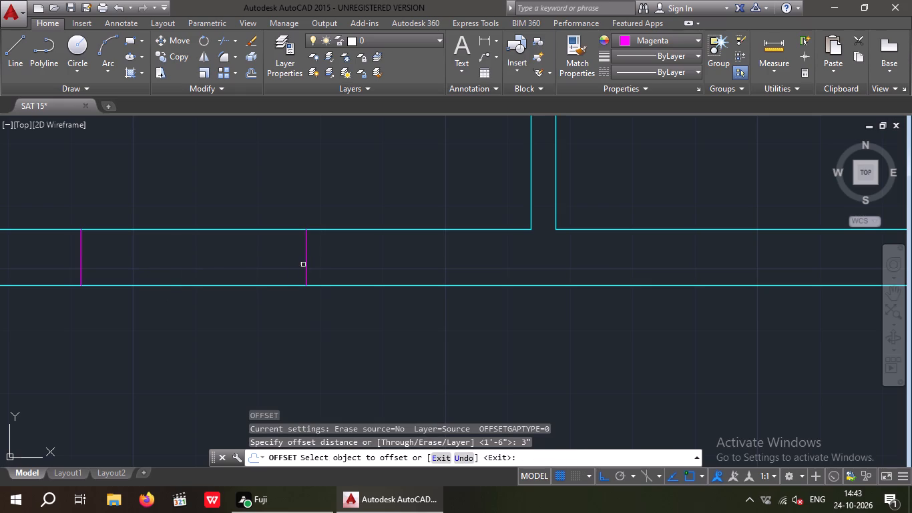
click(306, 264)
click(356, 257)
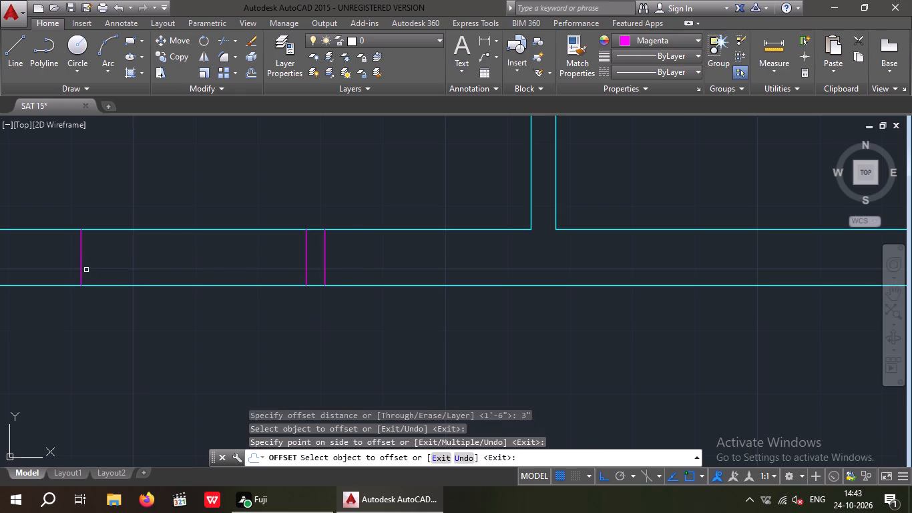
drag(80, 266, 80, 265)
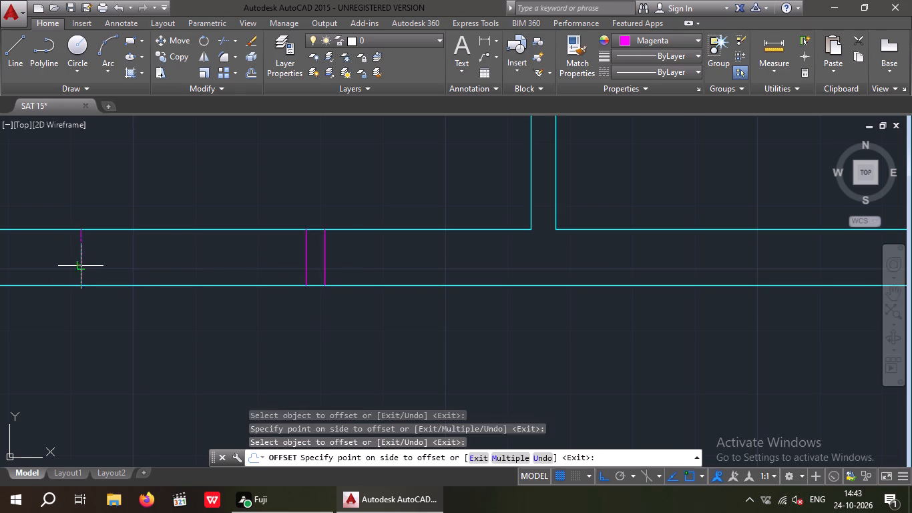
drag(80, 265, 65, 271)
click(49, 275)
key(Escape)
key(Escape)
key(Escape)
Draw a horizontal magenta line joining the midpoints of the two inner magenta lines in the lower balcony's bottom wall.
text(L)
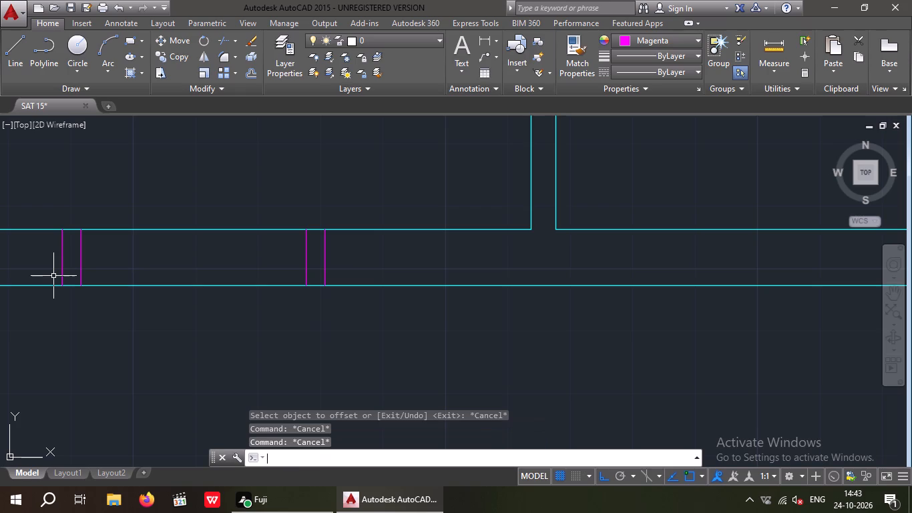
key(space)
click(85, 256)
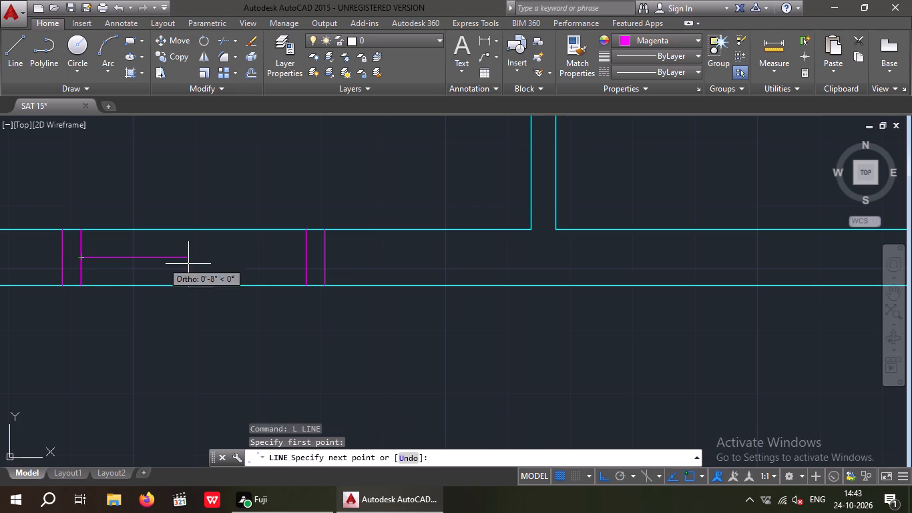
click(308, 263)
key(Escape)
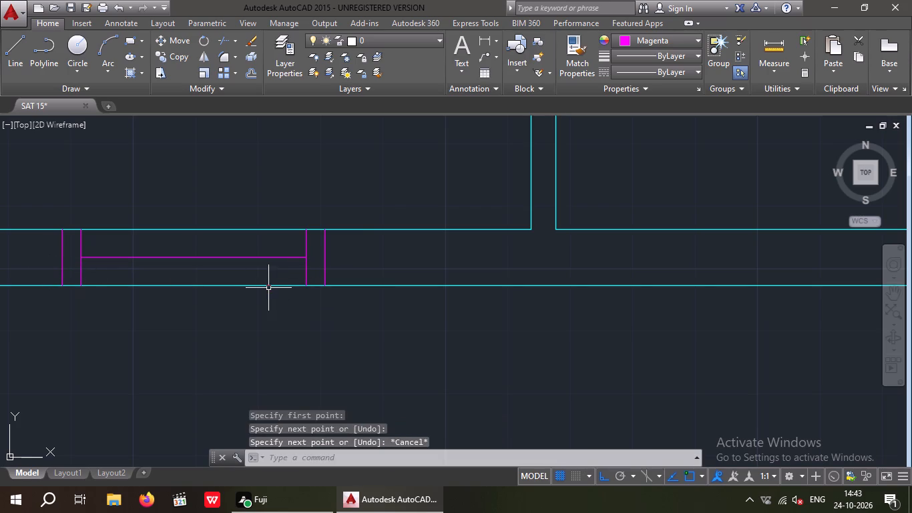
key(Escape)
key(Escape)
Offset the horizontal magenta line of the lower balcony window by 1/2" both above and below.
key(o)
key(Return)
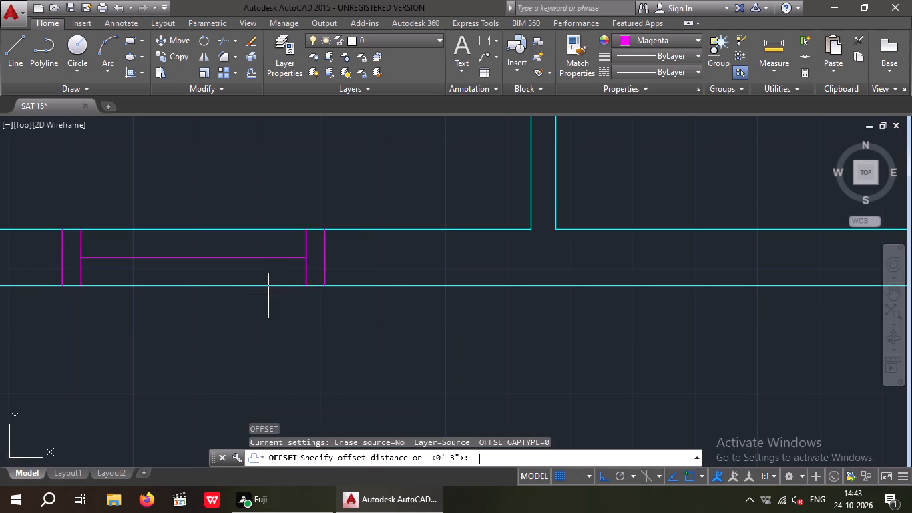
key(1)
key(slash)
key(2)
key(shift+quotedbl)
key(Return)
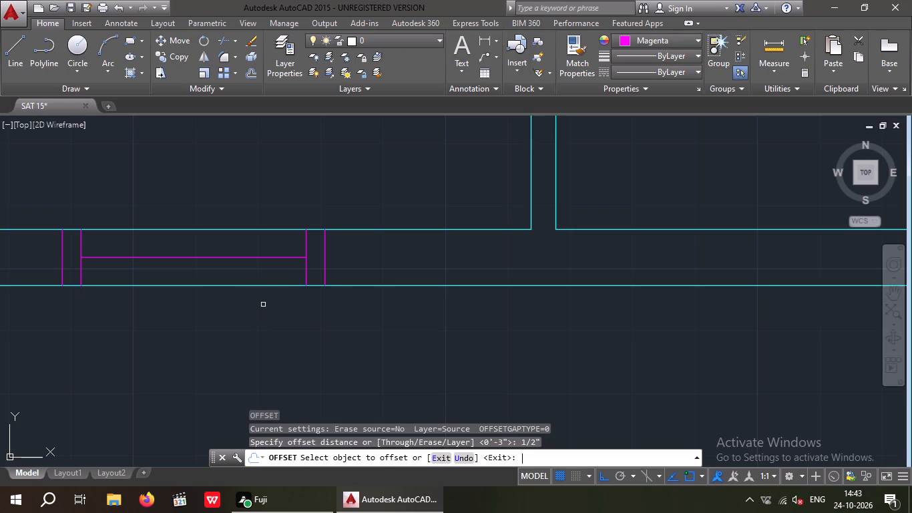
click(223, 259)
click(220, 239)
scroll(222, 262, up, 3)
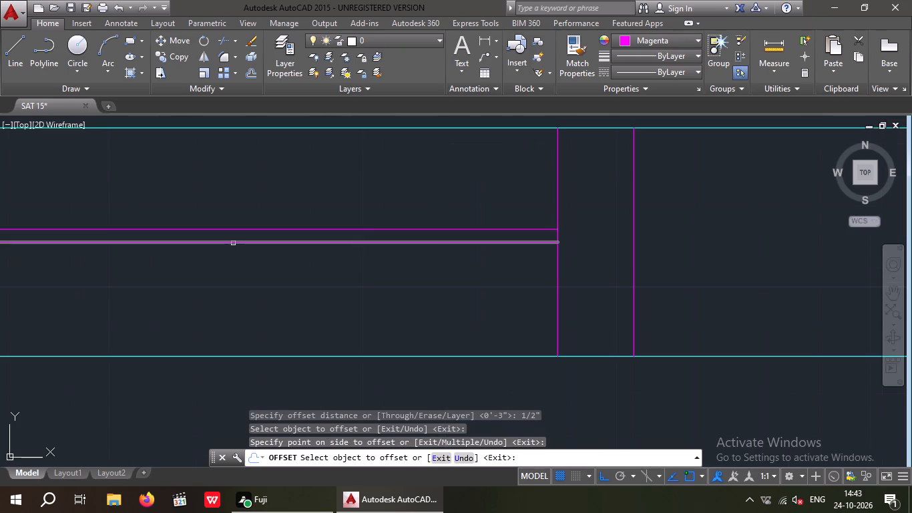
drag(233, 243, 238, 254)
click(248, 277)
scroll(250, 260, down, 3)
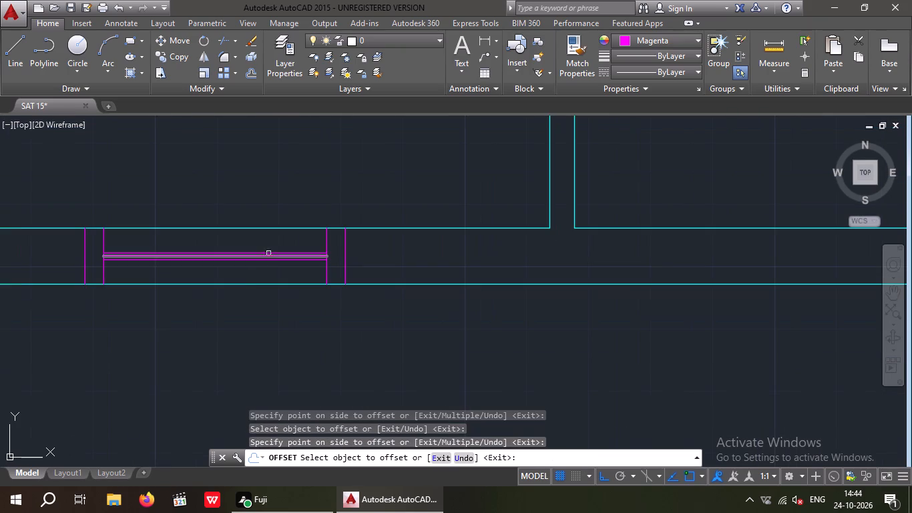
scroll(290, 244, down, 3)
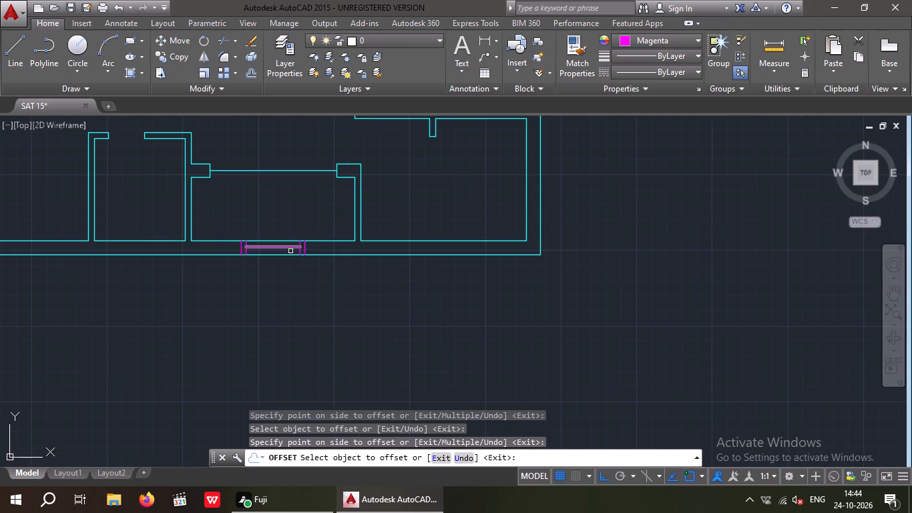
middle_drag(324, 273, 273, 275)
scroll(296, 283, down, 2)
middle_drag(316, 296, 220, 309)
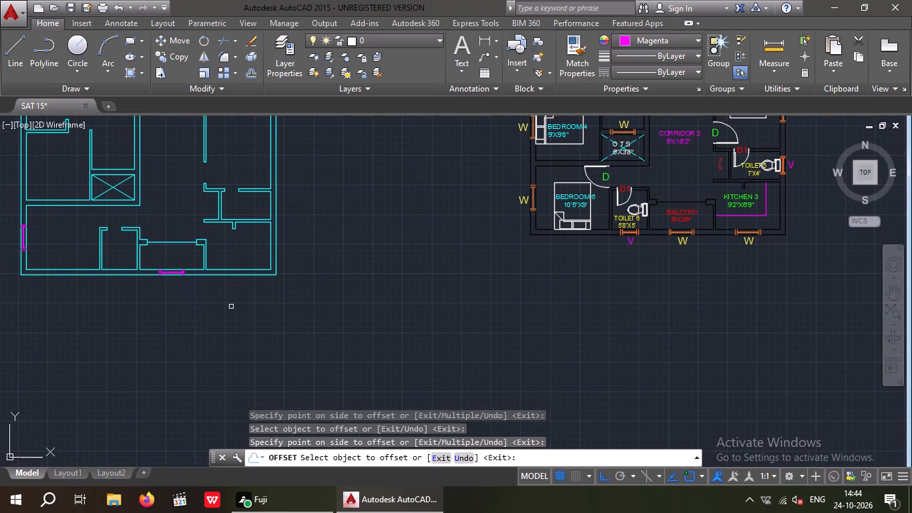
key(Escape)
key(Escape)
Draw a magenta line across the bottom exterior wall at the midpoint of the inner wall line of the corner room beside the balcony (Kitchen 3).
scroll(234, 283, up, 3)
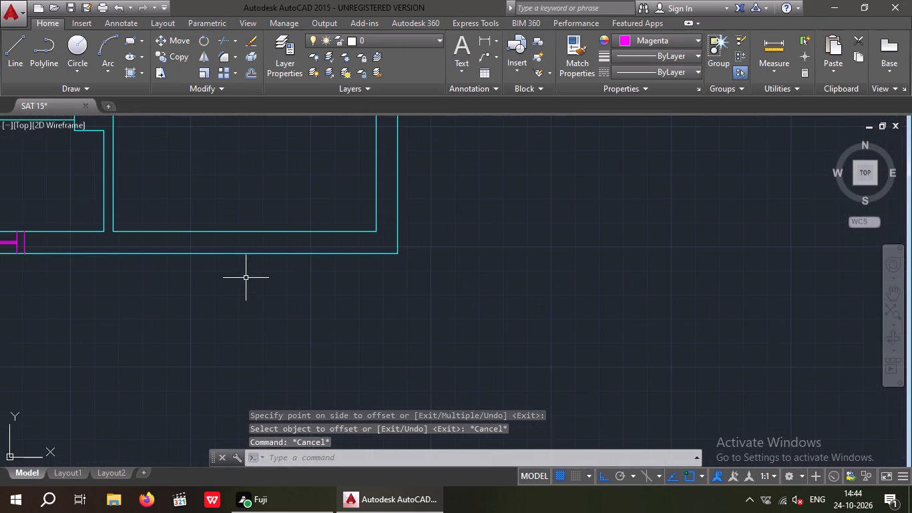
key(l)
key(space)
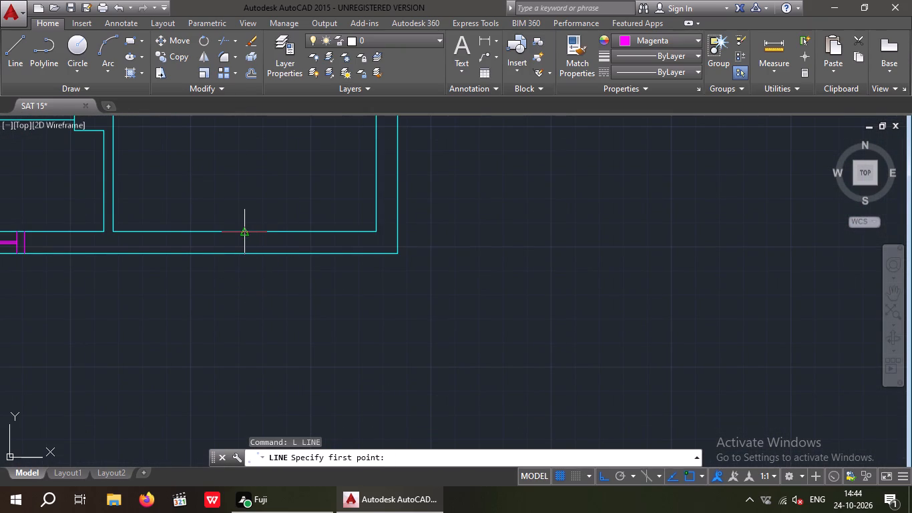
drag(244, 232, 243, 240)
scroll(240, 265, up, 3)
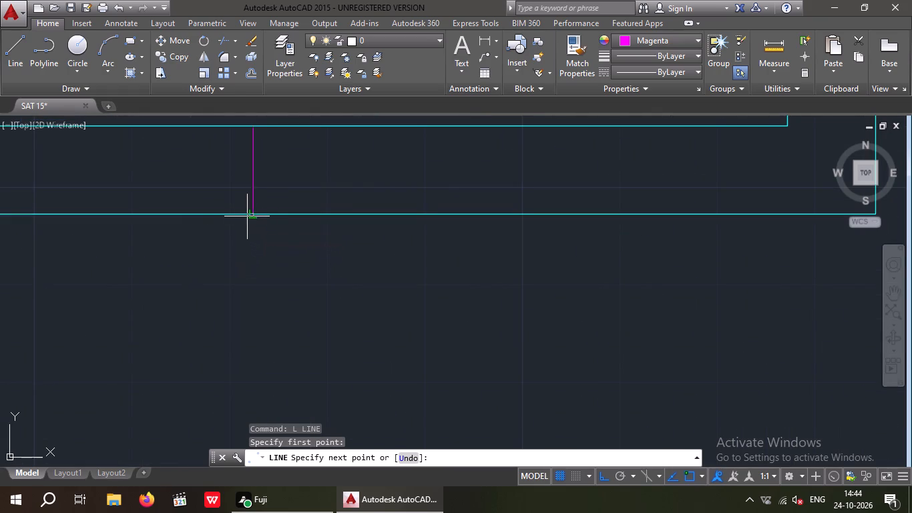
click(253, 212)
scroll(246, 284, down, 2)
key(Escape)
key(Escape)
key(Escape)
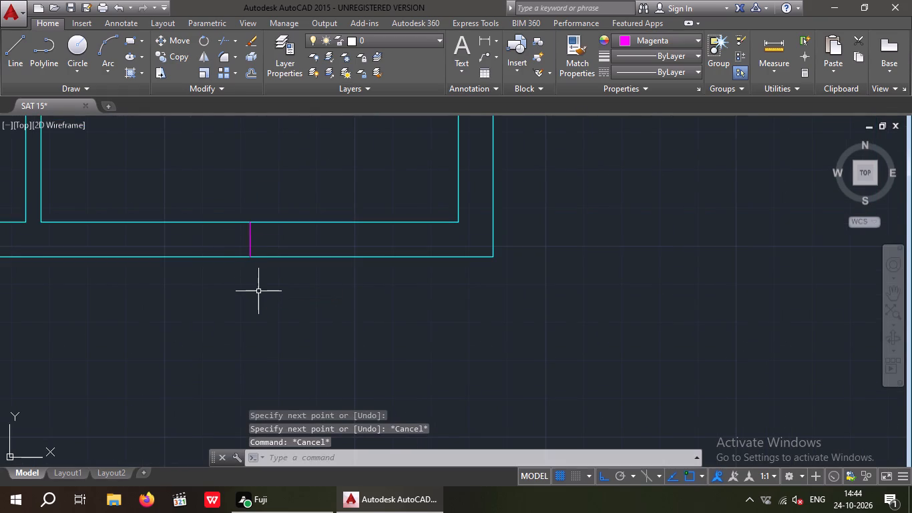
Offset the magenta line in Kitchen 3's bottom wall by 1'6" to both its right and left.
key(o)
key(Return)
key(1)
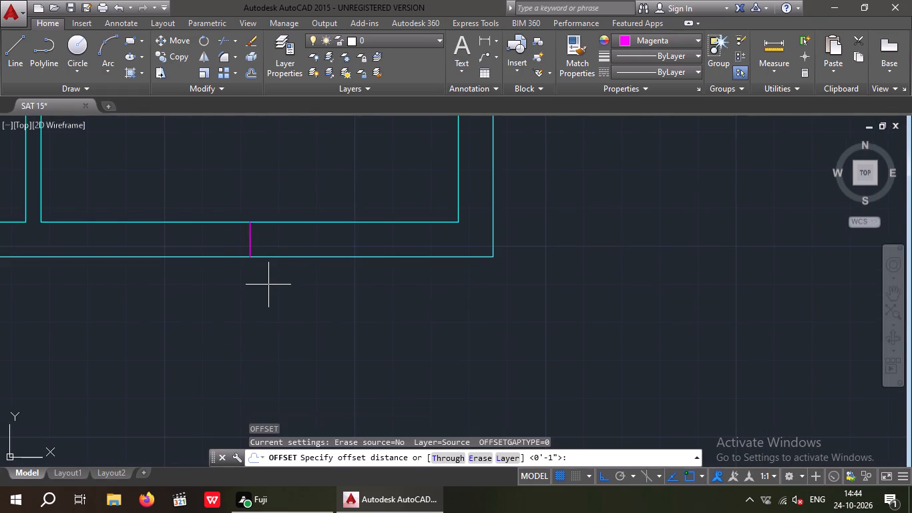
key(apostrophe)
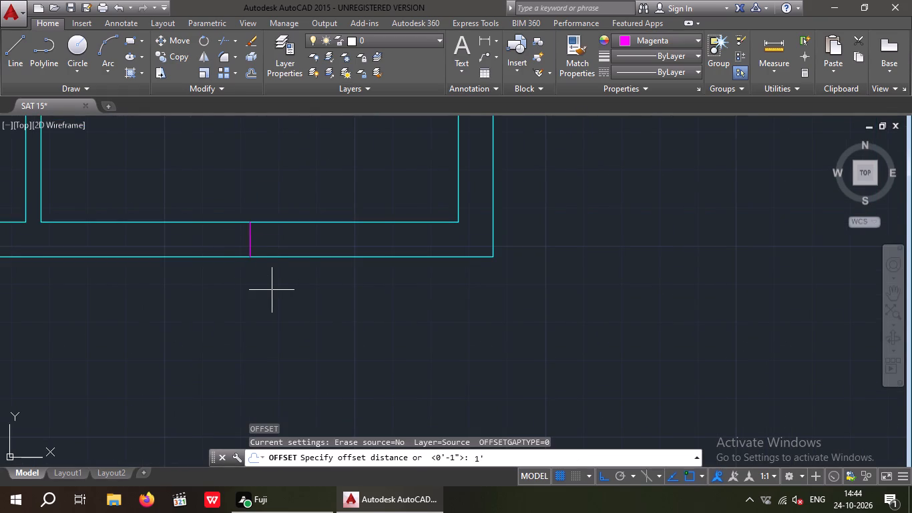
key(6)
key(shift+quotedbl)
key(Return)
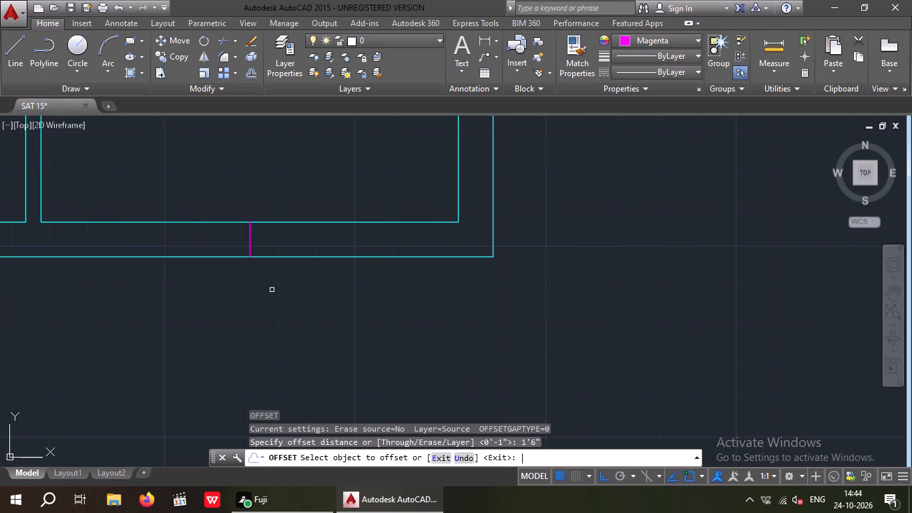
drag(248, 243, 259, 244)
click(326, 233)
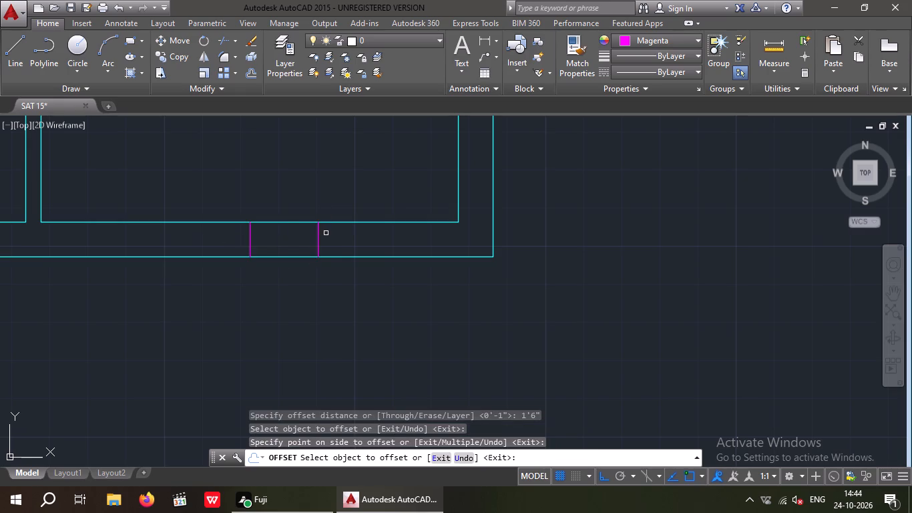
drag(249, 243, 228, 254)
click(198, 263)
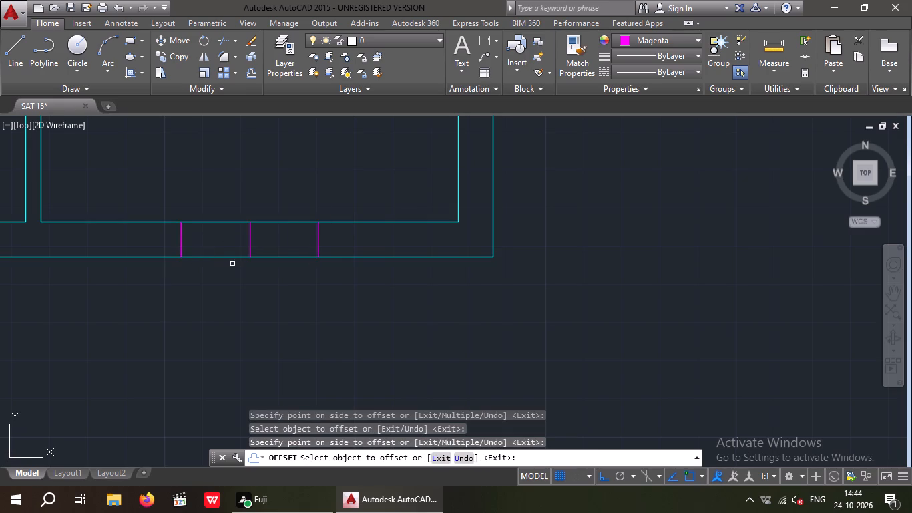
key(Escape)
key(Escape)
Erase the middle magenta line between the two offset lines in Kitchen 3's bottom wall.
scroll(240, 252, up, 1)
drag(274, 224, 225, 243)
click(211, 246)
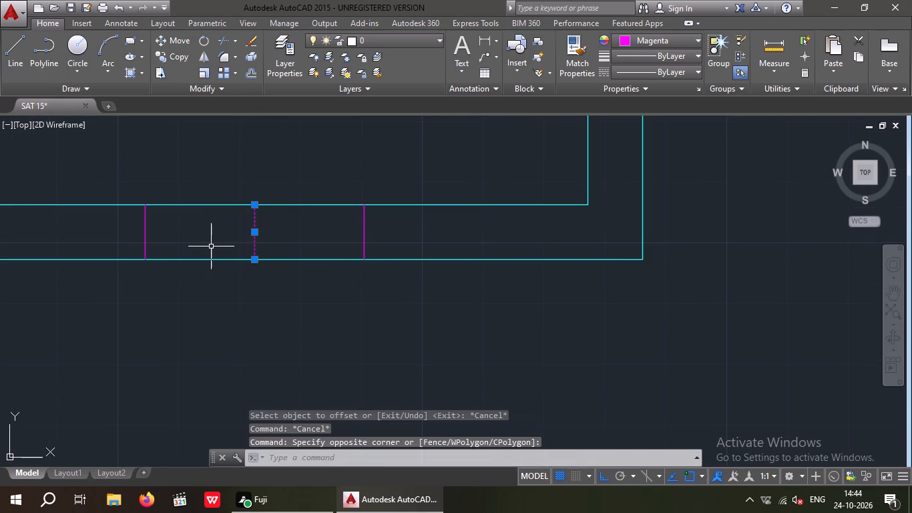
key(Delete)
key(Escape)
key(Escape)
key(Escape)
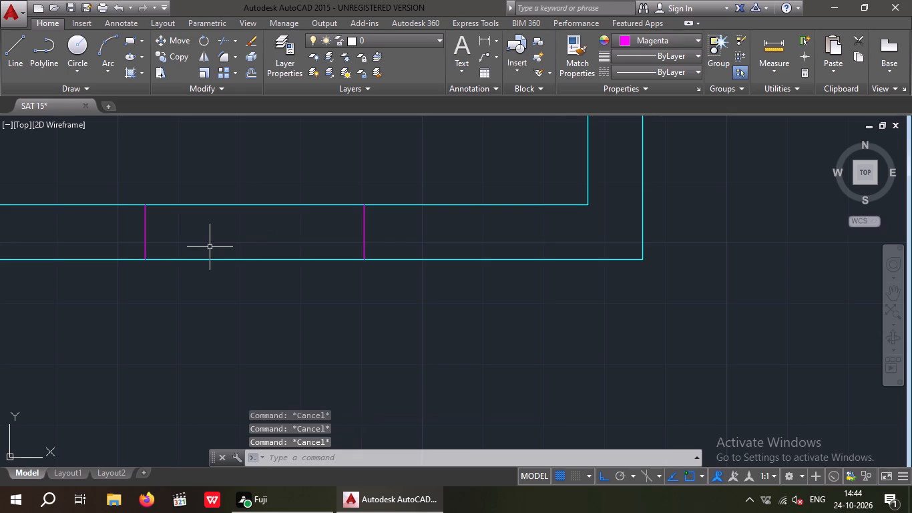
Offset the two magenta lines in Kitchen 3's bottom wall outward by 3", one to each side.
key(o)
key(Return)
key(3)
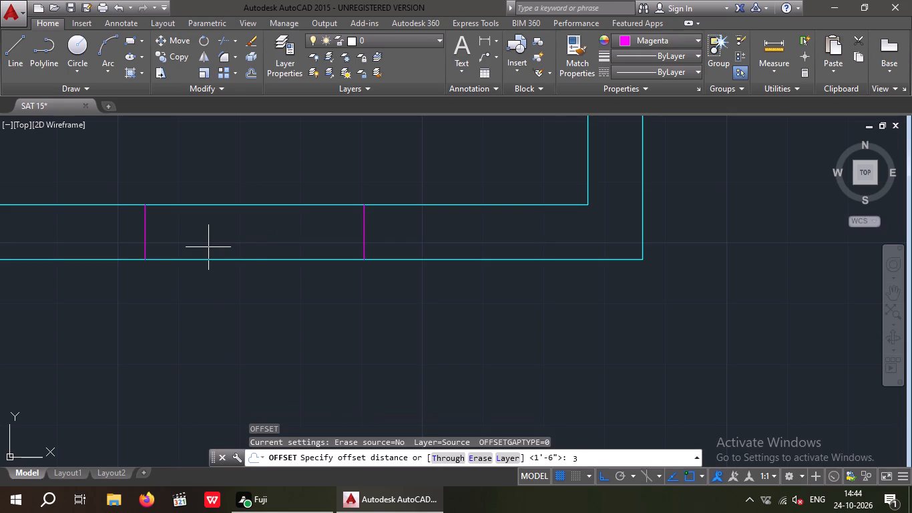
key(shift+quotedbl)
key(Return)
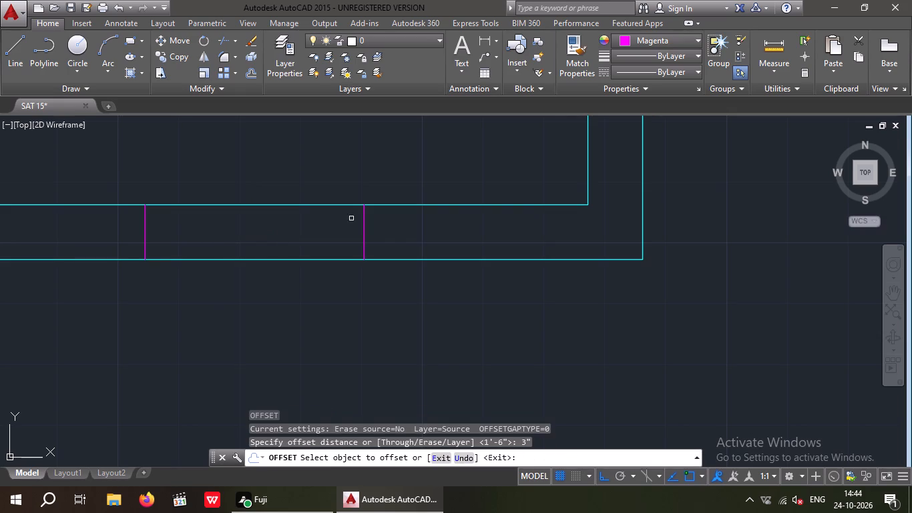
drag(365, 230, 371, 230)
drag(441, 217, 414, 222)
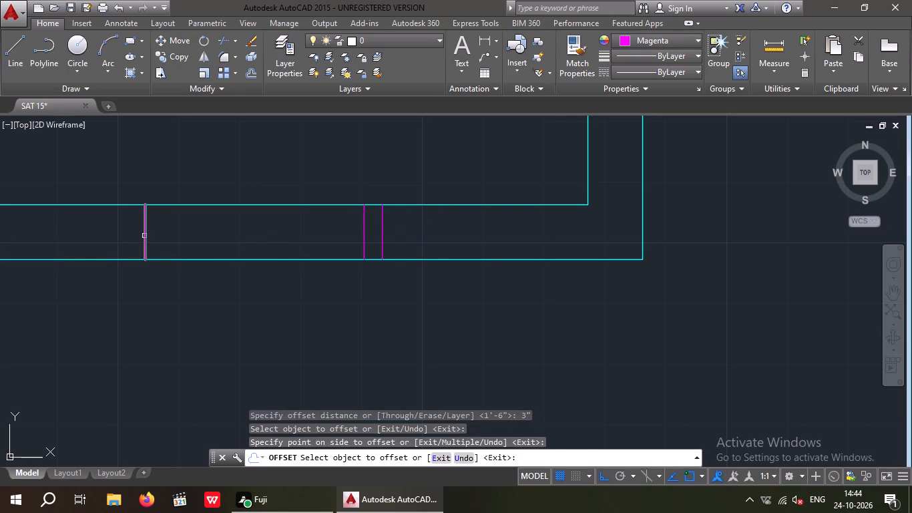
drag(144, 236, 111, 241)
click(83, 240)
key(Escape)
key(Escape)
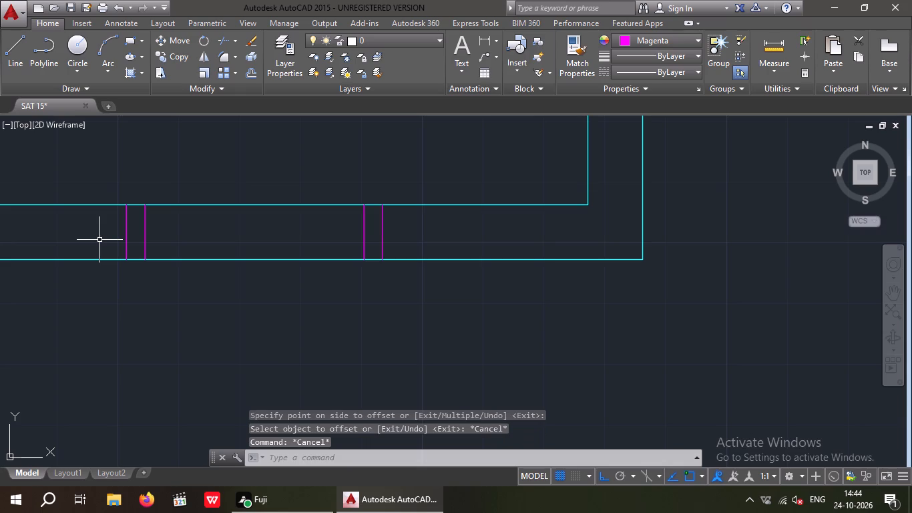
Draw a horizontal magenta line joining the midpoints of the two inner magenta lines in Kitchen 3's bottom wall.
text(L)
key(space)
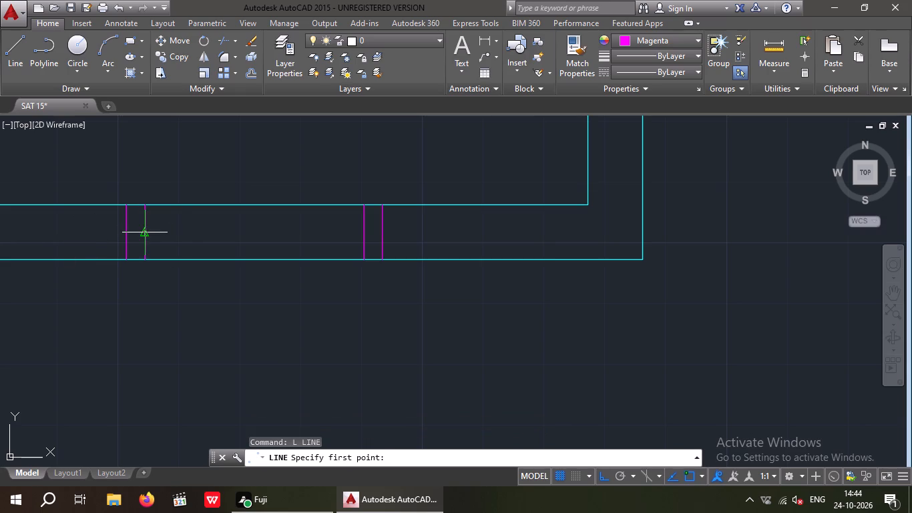
drag(143, 232, 154, 233)
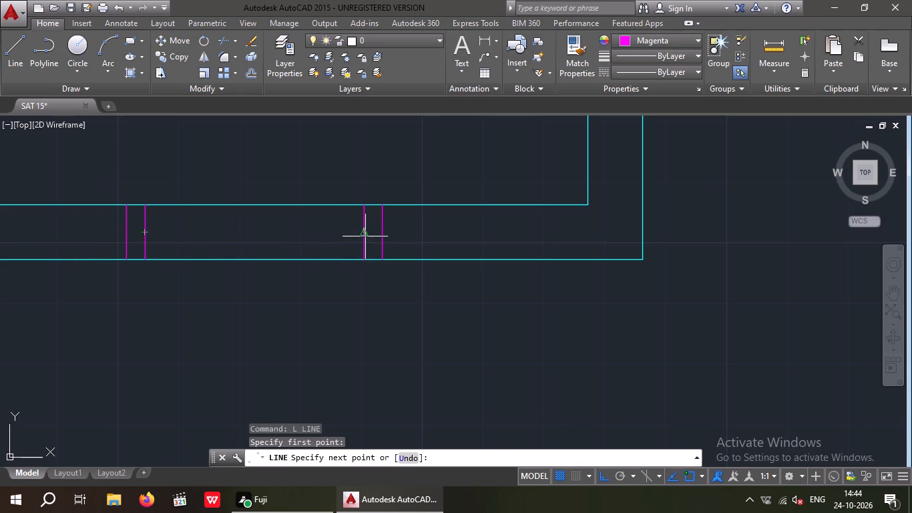
drag(365, 234, 359, 236)
key(Escape)
key(Escape)
key(Escape)
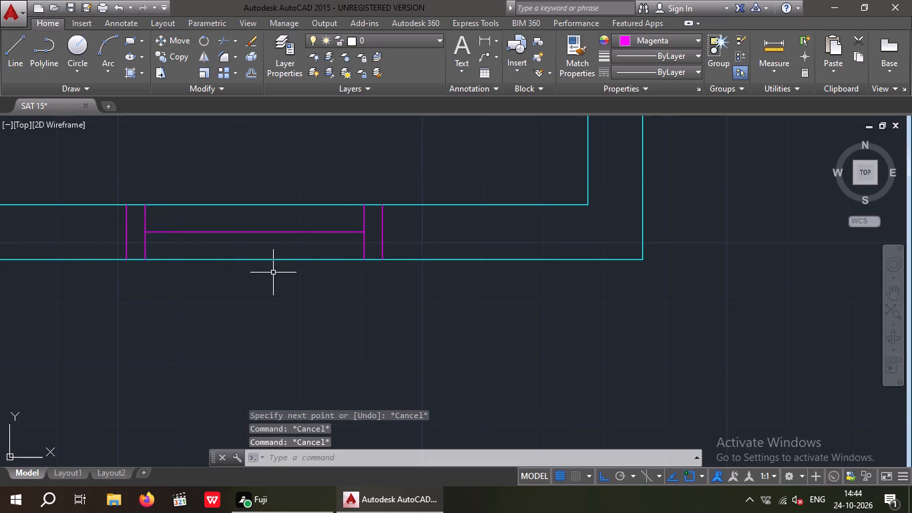
Offset the horizontal magenta line in Kitchen 3's bottom wall by 1/2" both above and below.
key(o)
key(Return)
key(1)
key(slash)
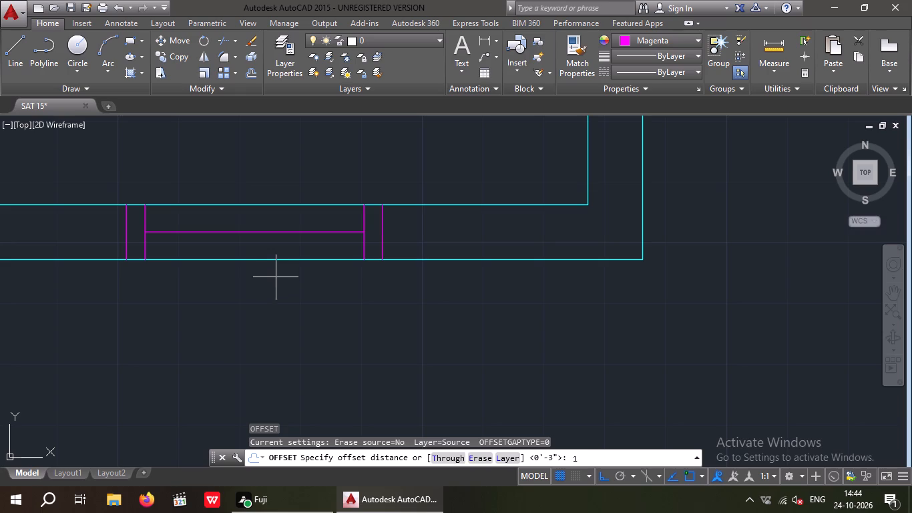
key(2)
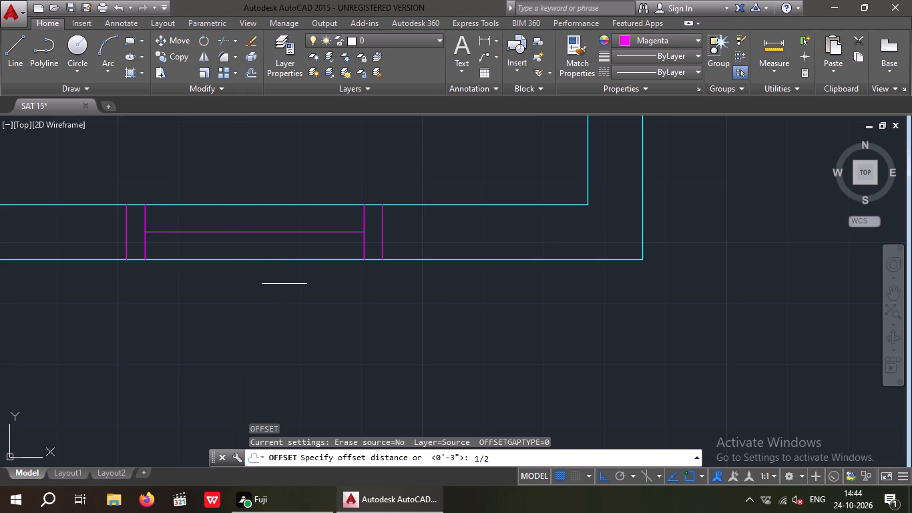
key(shift+quotedbl)
key(Return)
scroll(279, 235, up, 2)
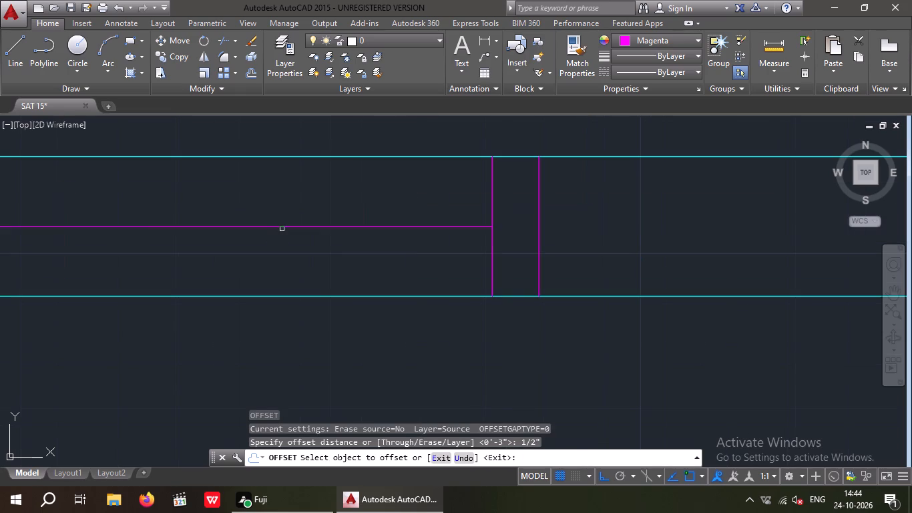
drag(282, 227, 284, 220)
click(286, 200)
scroll(282, 243, up, 2)
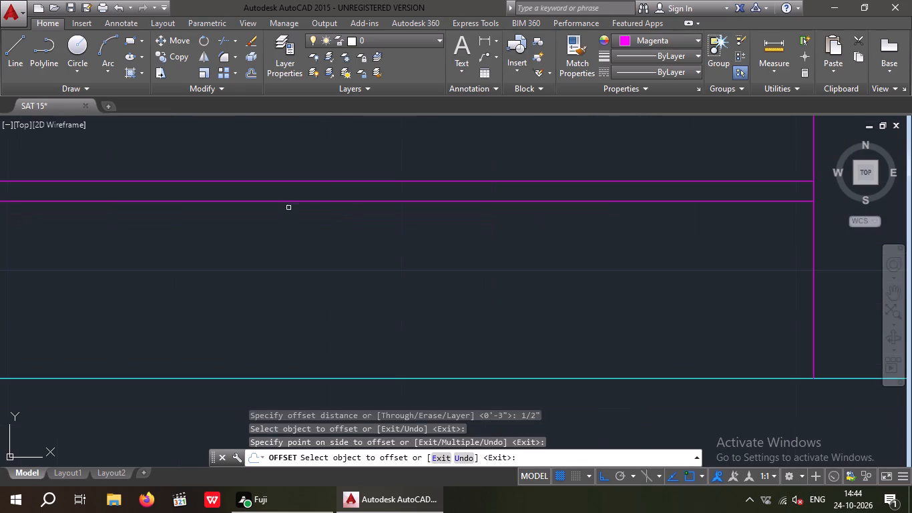
drag(288, 202, 289, 213)
click(292, 243)
scroll(292, 222, down, 4)
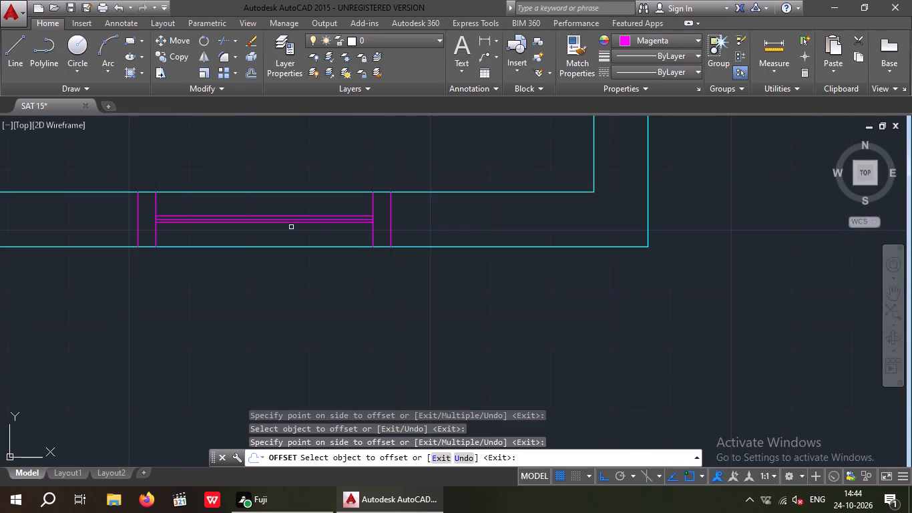
scroll(291, 228, down, 2)
middle_drag(274, 255, 229, 322)
scroll(247, 304, down, 1)
key(Escape)
key(Escape)
Draw a magenta line straight across Bedroom 5's right outer wall, starting at the midpoint of the wall's inner line.
scroll(335, 276, down, 2)
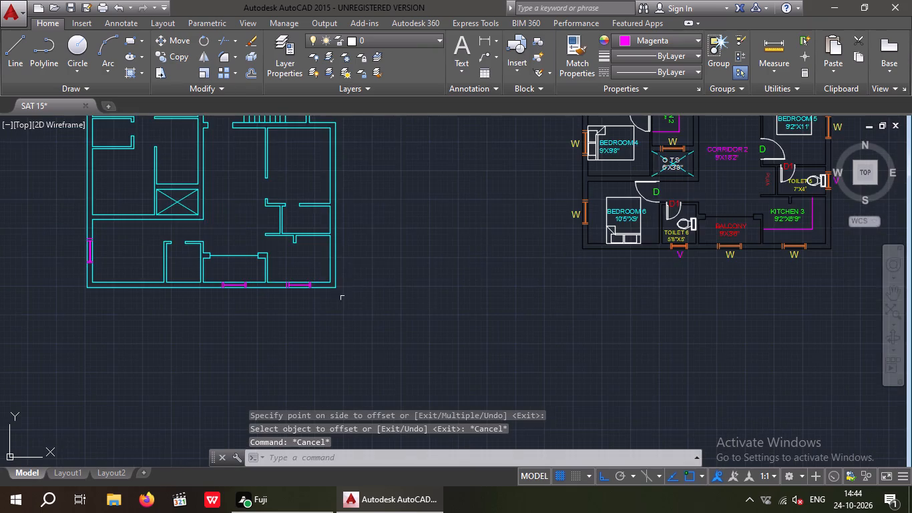
middle_drag(343, 311, 274, 366)
middle_drag(343, 325, 329, 351)
middle_drag(322, 343, 324, 357)
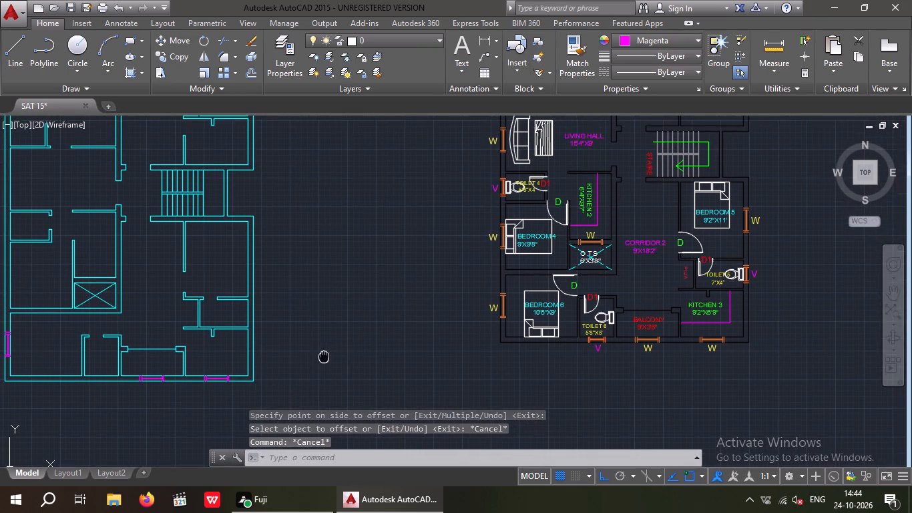
middle_drag(324, 357, 324, 357)
scroll(242, 265, up, 1)
key(l)
key(space)
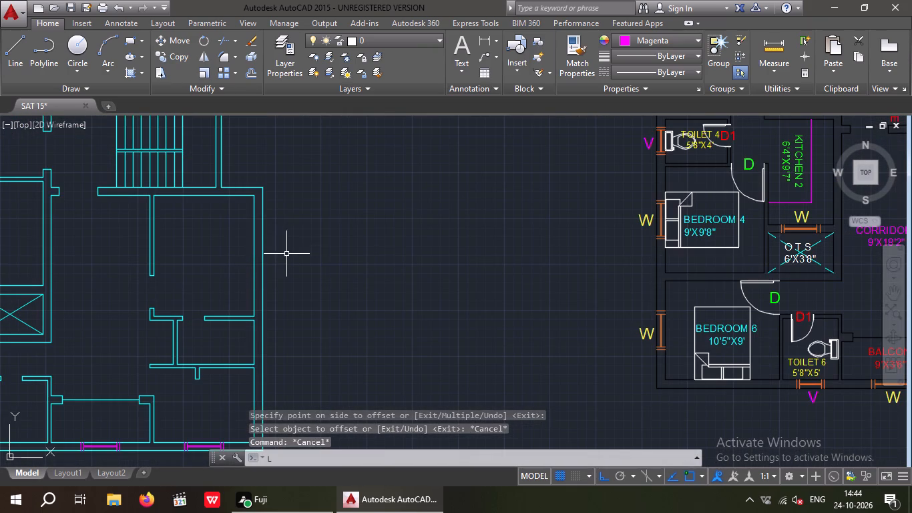
scroll(246, 251, up, 2)
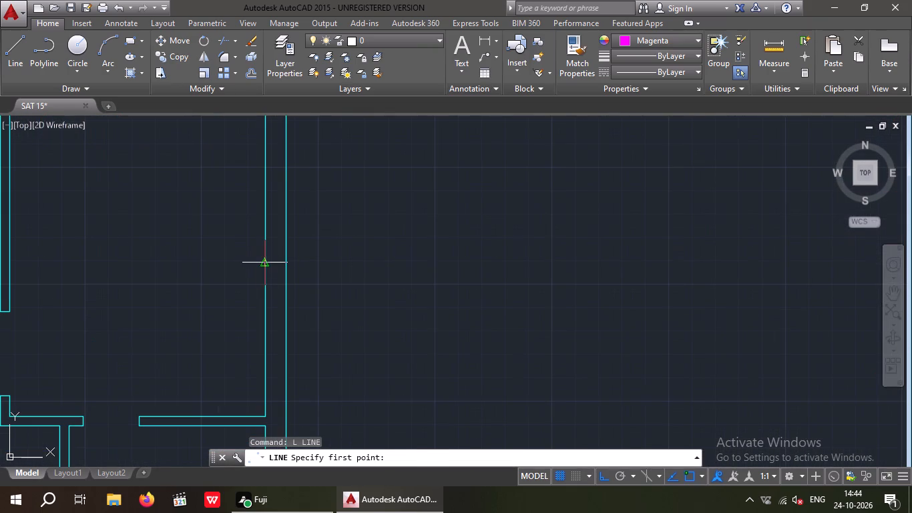
click(261, 261)
scroll(298, 263, up, 2)
click(264, 262)
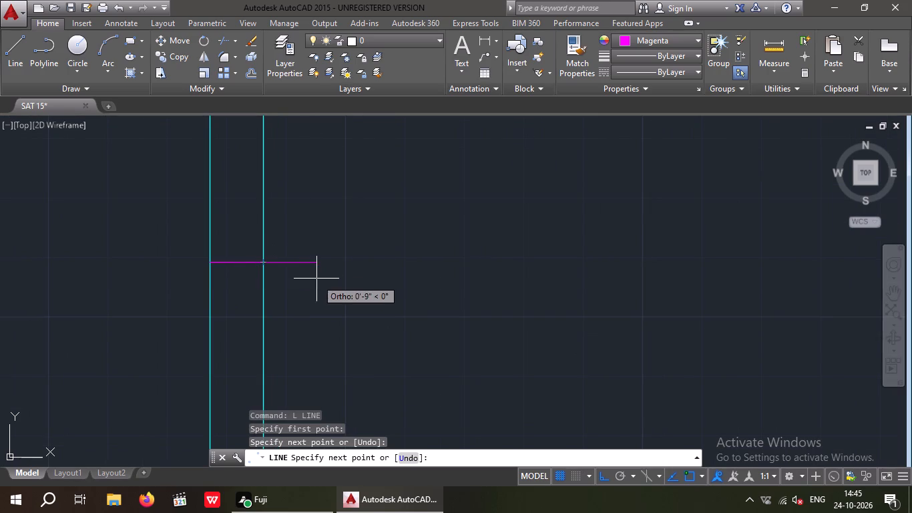
key(Escape)
key(Escape)
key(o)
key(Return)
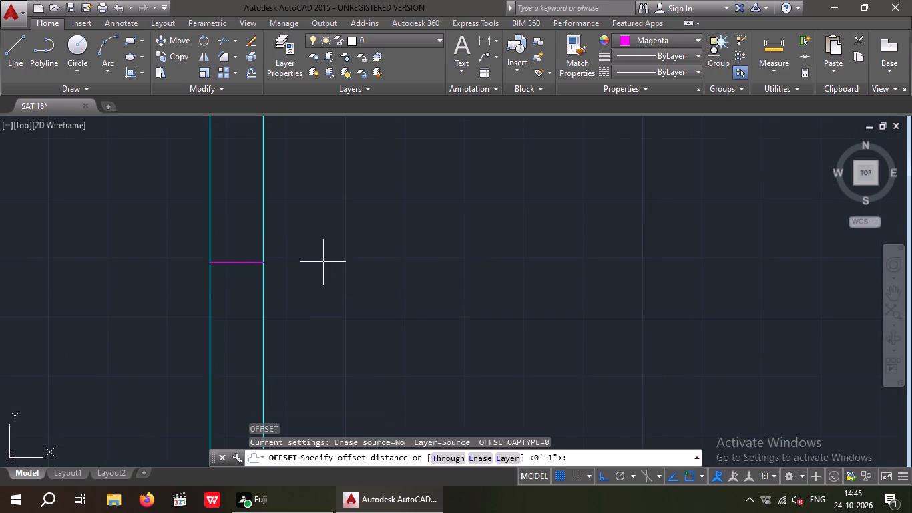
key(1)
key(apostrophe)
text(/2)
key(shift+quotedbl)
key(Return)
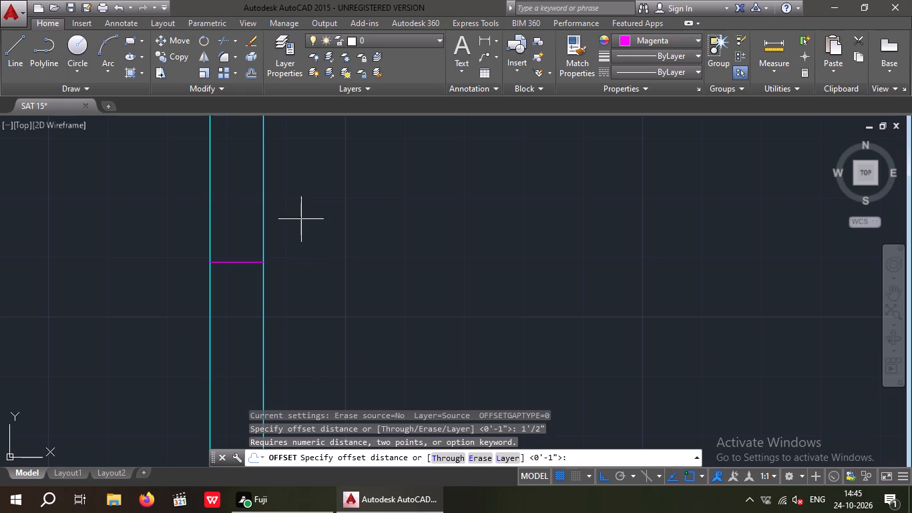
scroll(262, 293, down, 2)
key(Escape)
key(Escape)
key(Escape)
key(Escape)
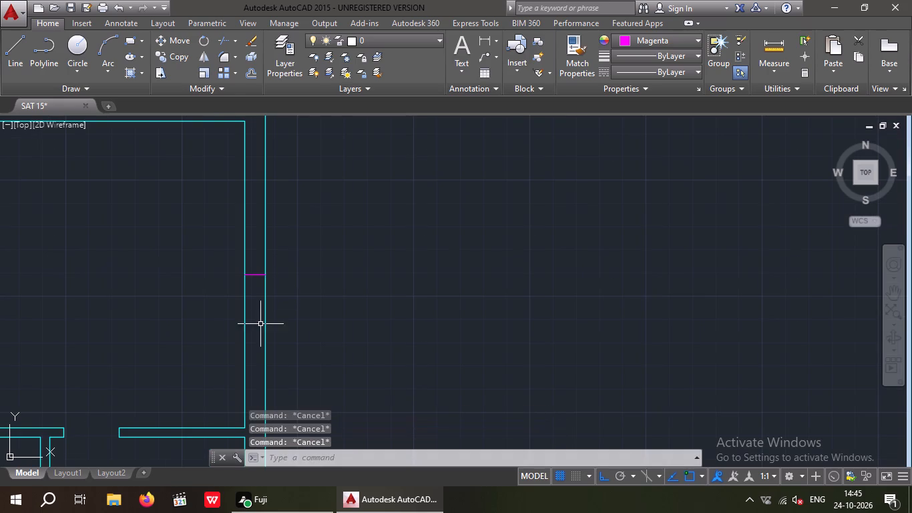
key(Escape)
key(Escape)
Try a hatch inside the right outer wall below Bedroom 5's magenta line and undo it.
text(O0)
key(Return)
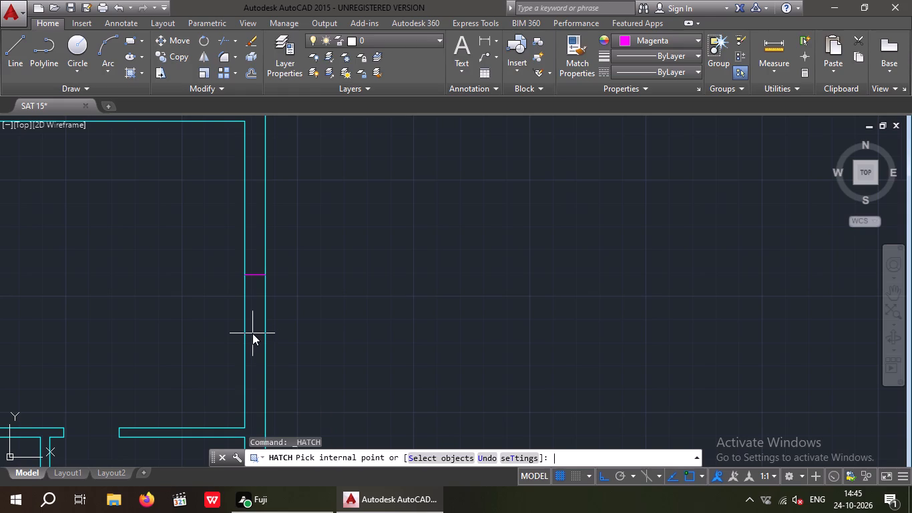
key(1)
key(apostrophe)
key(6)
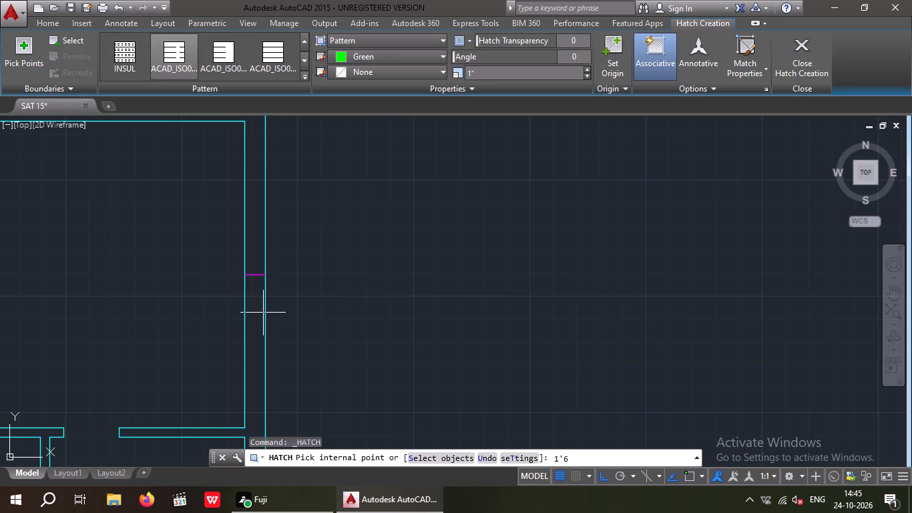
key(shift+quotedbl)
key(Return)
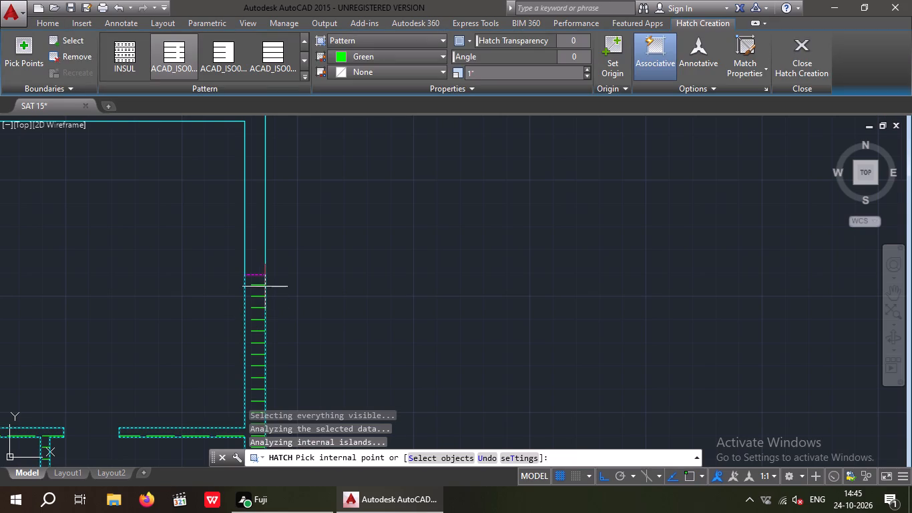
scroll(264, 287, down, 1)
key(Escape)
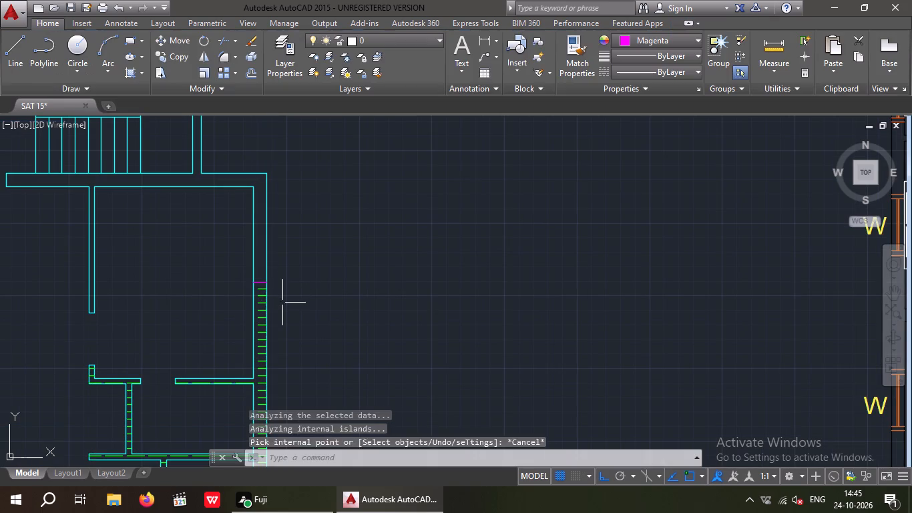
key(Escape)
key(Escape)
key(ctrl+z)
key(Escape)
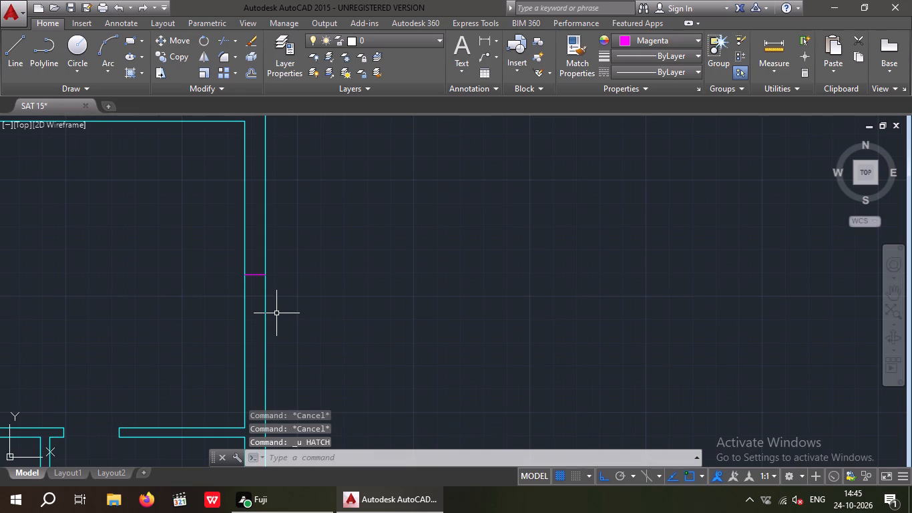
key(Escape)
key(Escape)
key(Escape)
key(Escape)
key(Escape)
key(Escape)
Offset the magenta line in Bedroom 5's right wall by 1'6" both above and below.
key(o)
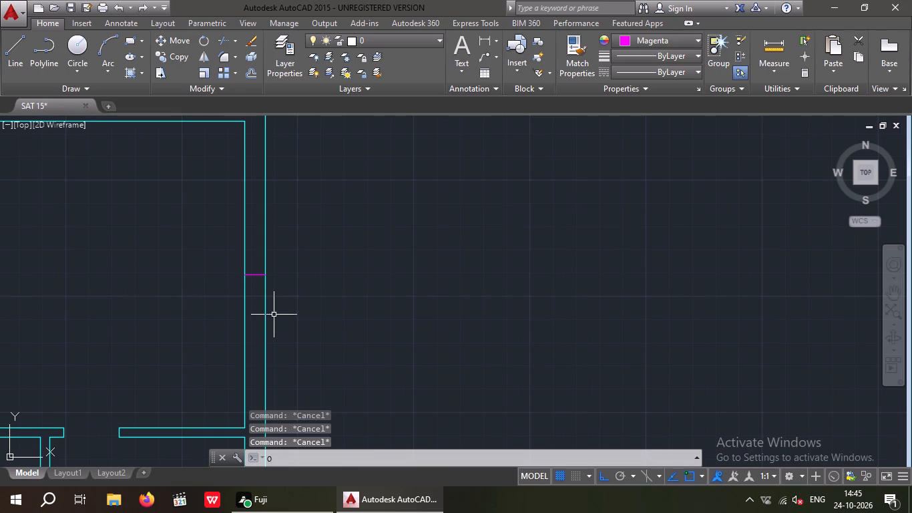
key(Return)
key(1)
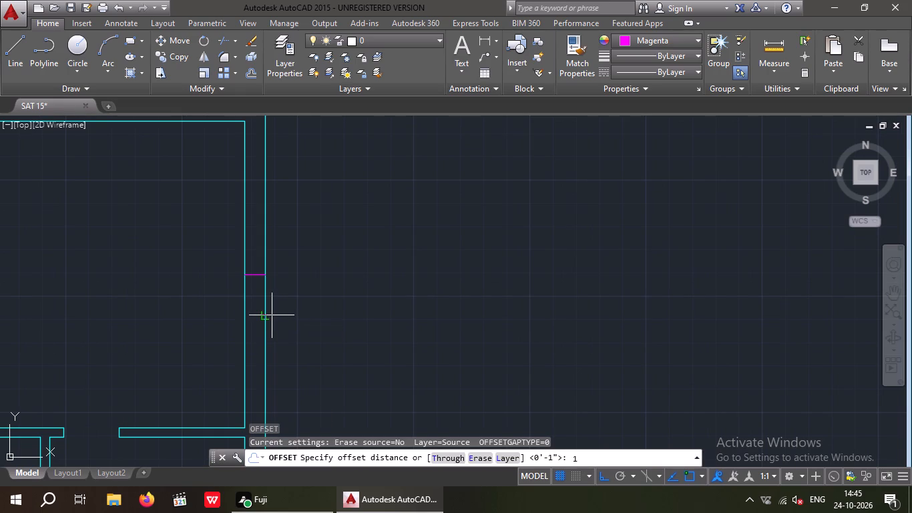
key(apostrophe)
key(6)
key(shift+quotedbl)
key(Return)
scroll(264, 269, down, 1)
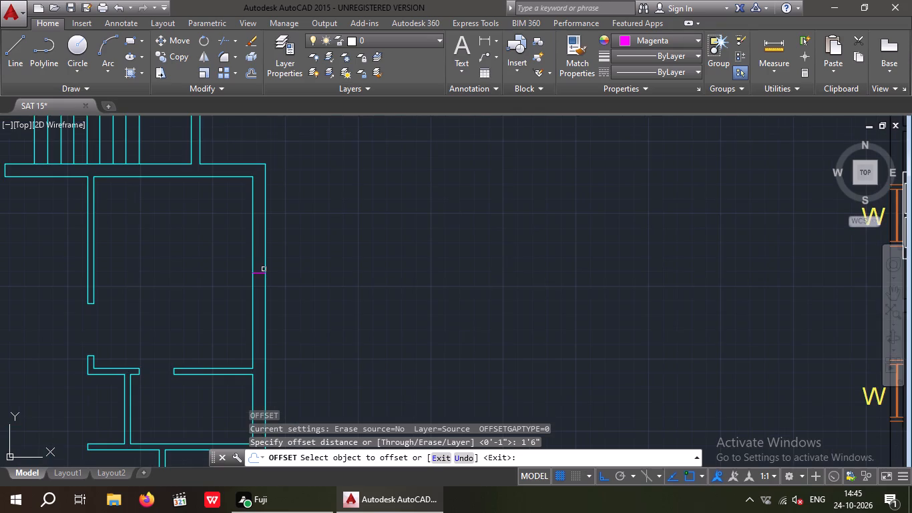
click(261, 273)
click(268, 236)
scroll(264, 271, up, 2)
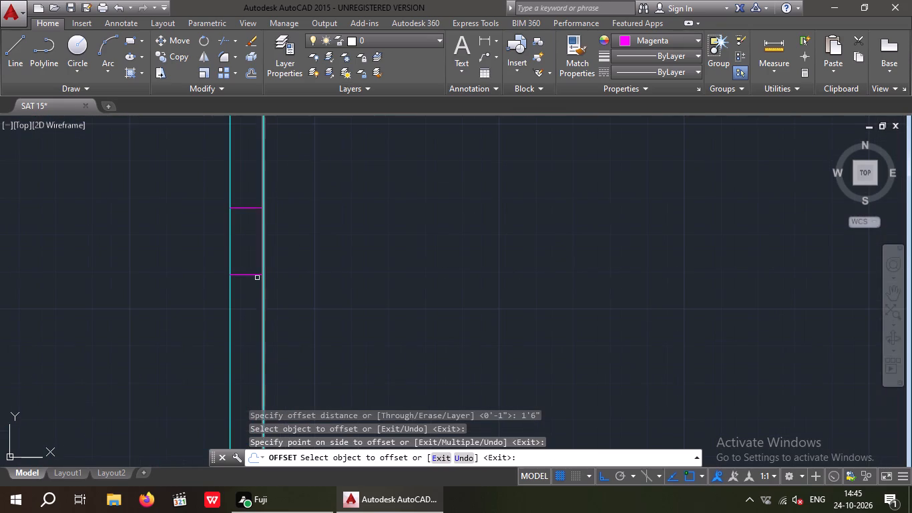
drag(251, 275, 246, 299)
click(250, 330)
key(Escape)
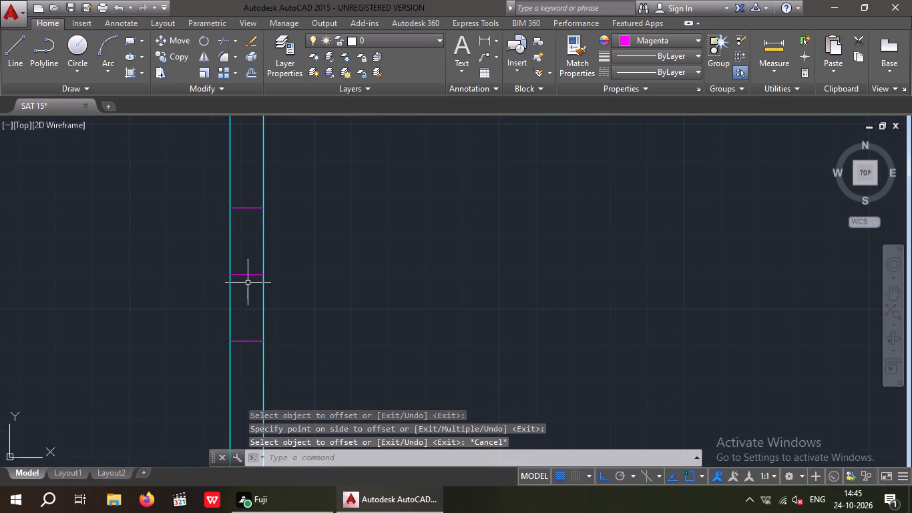
Erase the middle magenta line between the two offset lines in Bedroom 5's right wall.
scroll(247, 285, up, 3)
drag(252, 311, 226, 283)
click(222, 174)
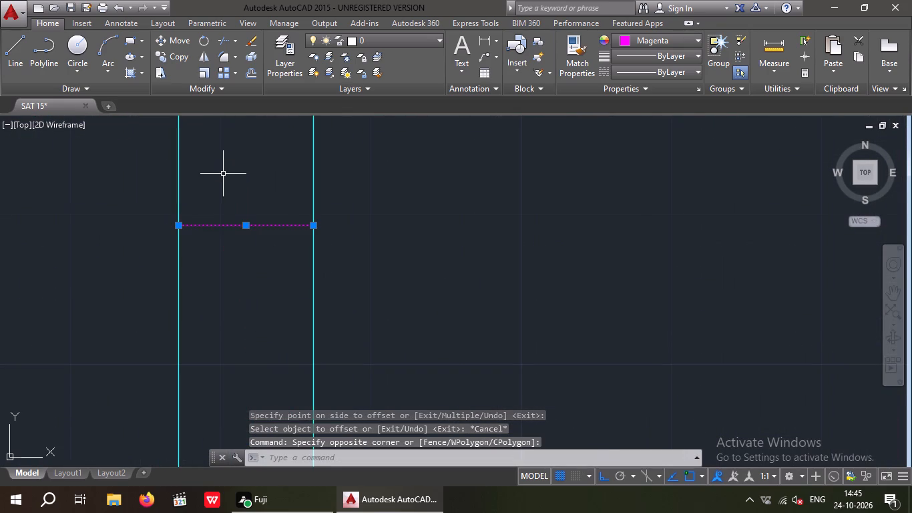
key(Delete)
scroll(224, 217, down, 4)
middle_drag(223, 259, 223, 287)
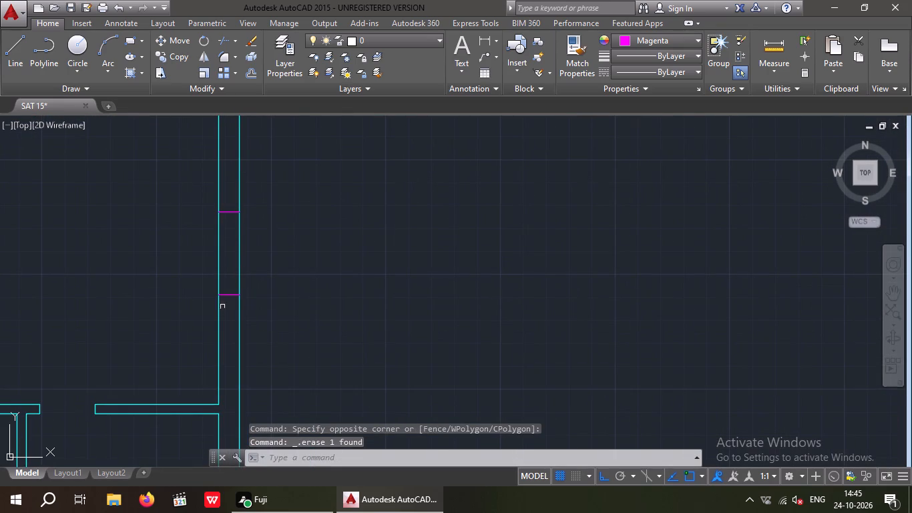
key(Escape)
key(Escape)
key(Escape)
Offset the two magenta lines in Bedroom 5's right wall outward by 3", one upward and one downward.
key(o)
key(Return)
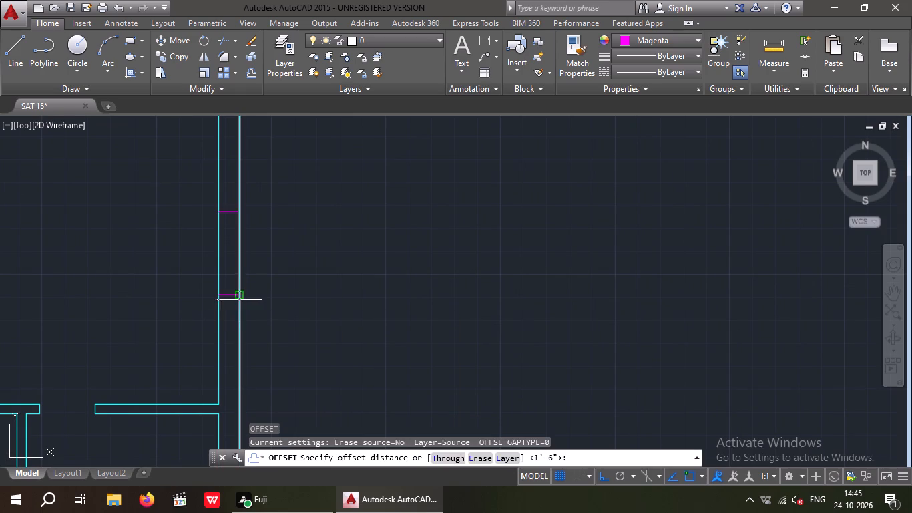
key(3)
key(shift+quotedbl)
key(Return)
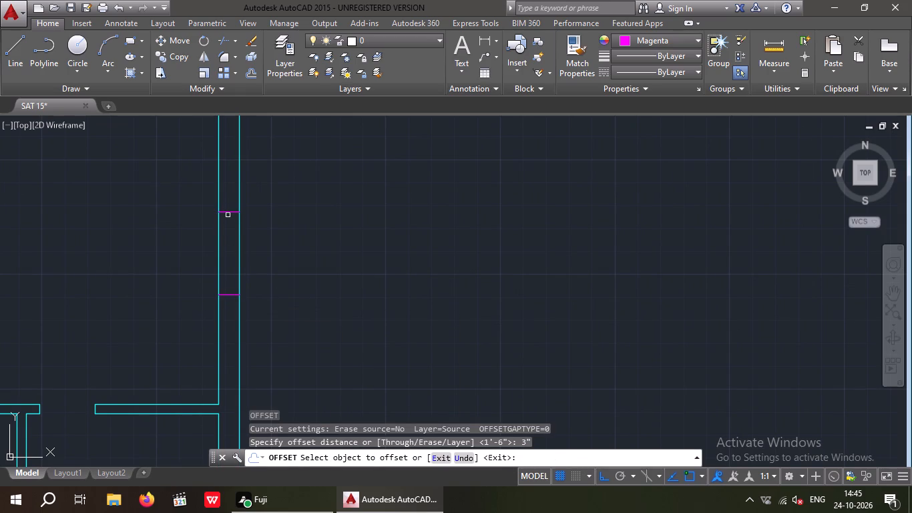
drag(230, 212, 232, 202)
click(235, 125)
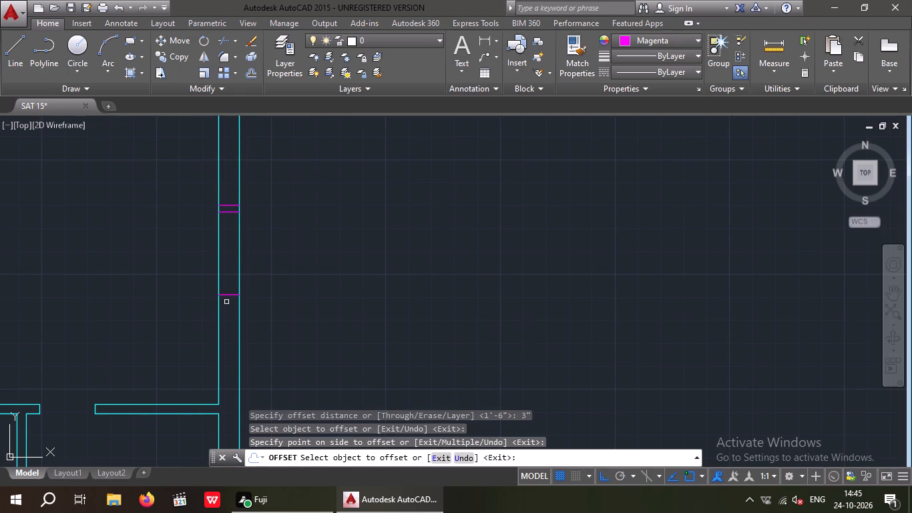
drag(232, 294, 231, 305)
click(230, 317)
key(Escape)
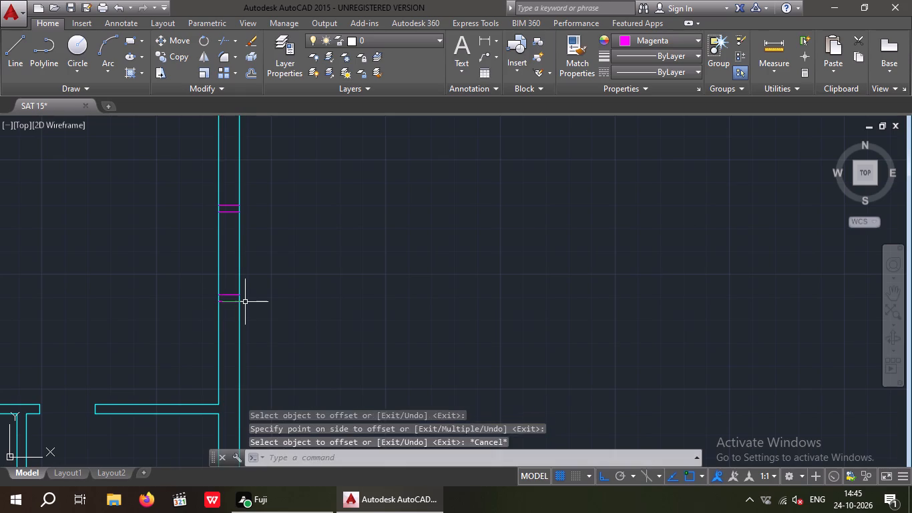
key(Escape)
key(Escape)
key(Escape)
key(l)
key(Escape)
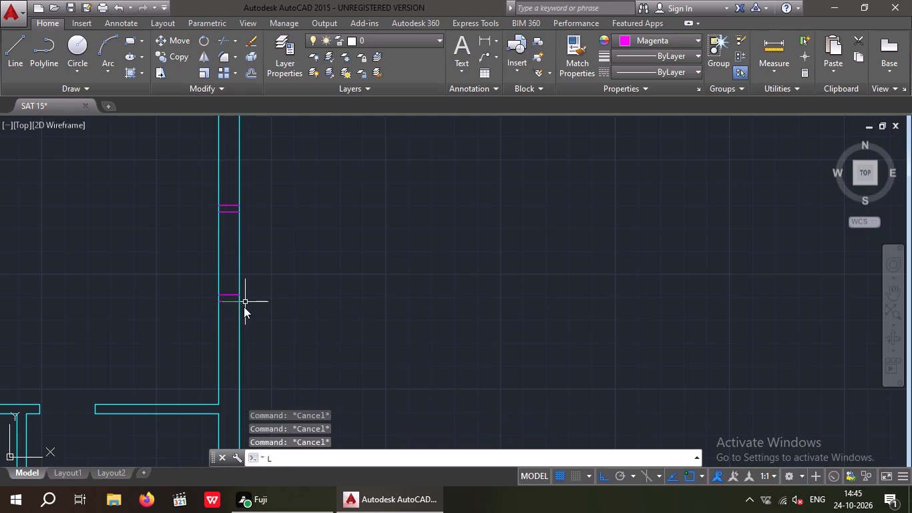
Draw a vertical magenta line between the midpoints of the two inner cross lines in Bedroom 5's right wall.
key(Escape)
key(Escape)
key(l)
key(space)
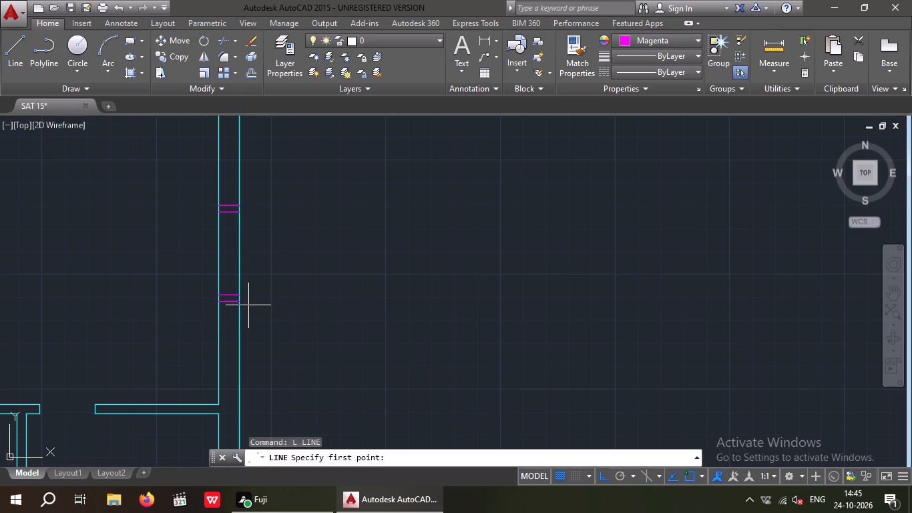
scroll(235, 211, up, 2)
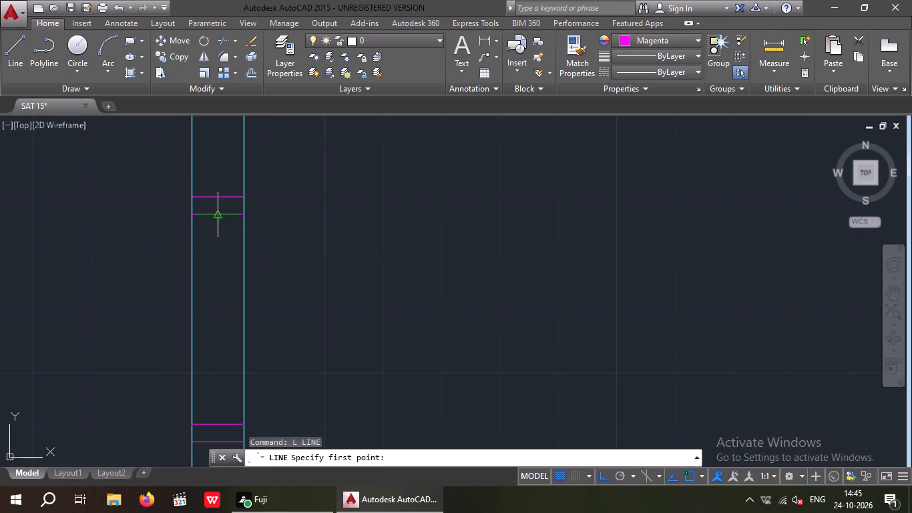
click(215, 210)
middle_drag(178, 363, 189, 305)
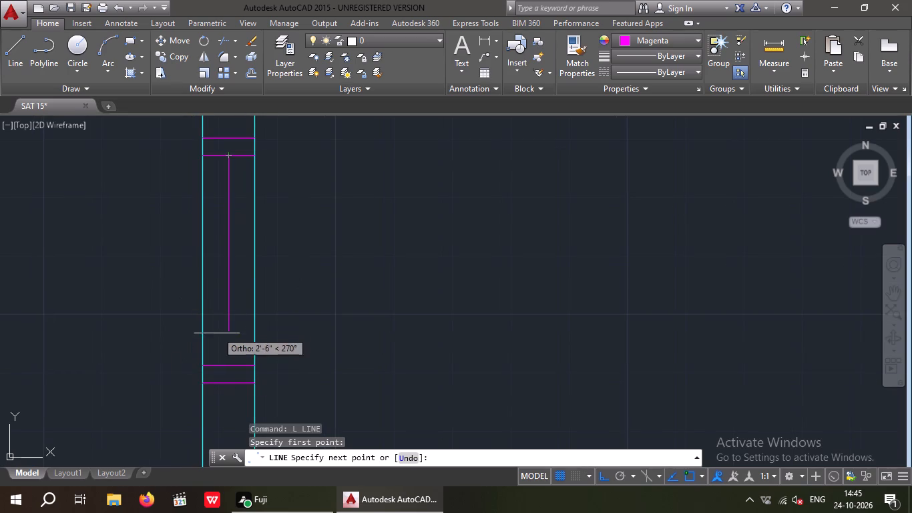
click(229, 368)
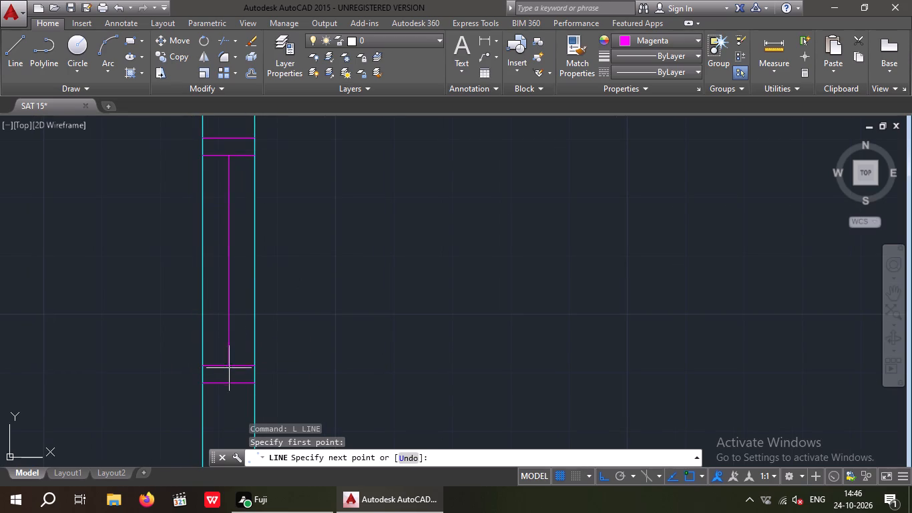
key(Escape)
key(Escape)
key(Escape)
Offset the vertical magenta line in Bedroom 5's right wall by 1/2" to both sides.
key(o)
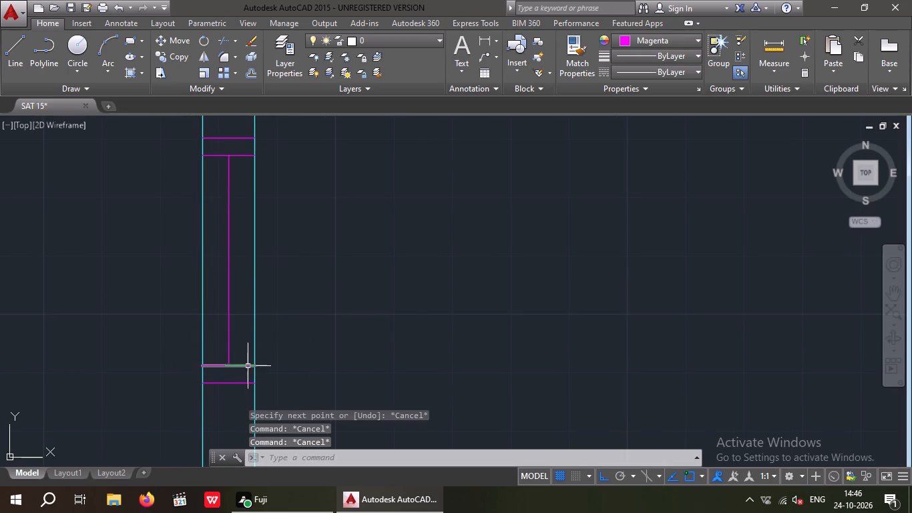
key(Return)
key(1)
key(slash)
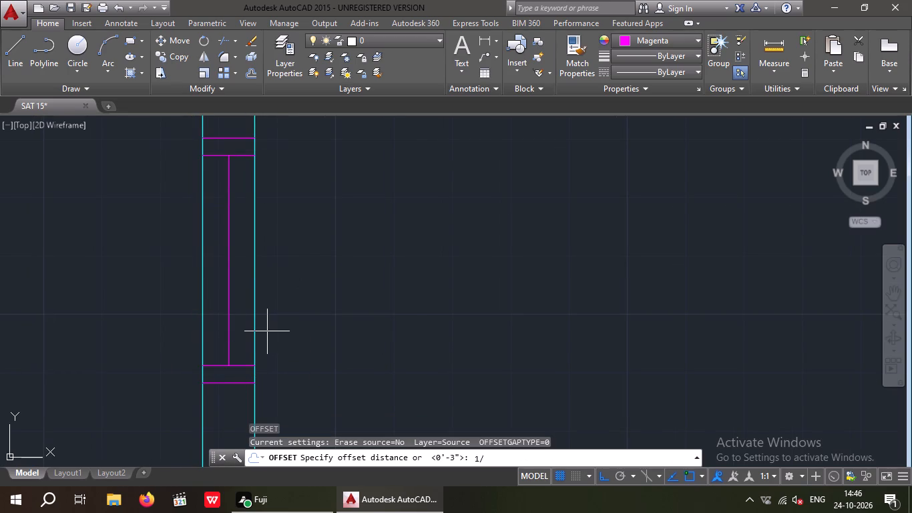
key(2)
key(shift+quotedbl)
key(Return)
drag(227, 299, 261, 299)
click(264, 299)
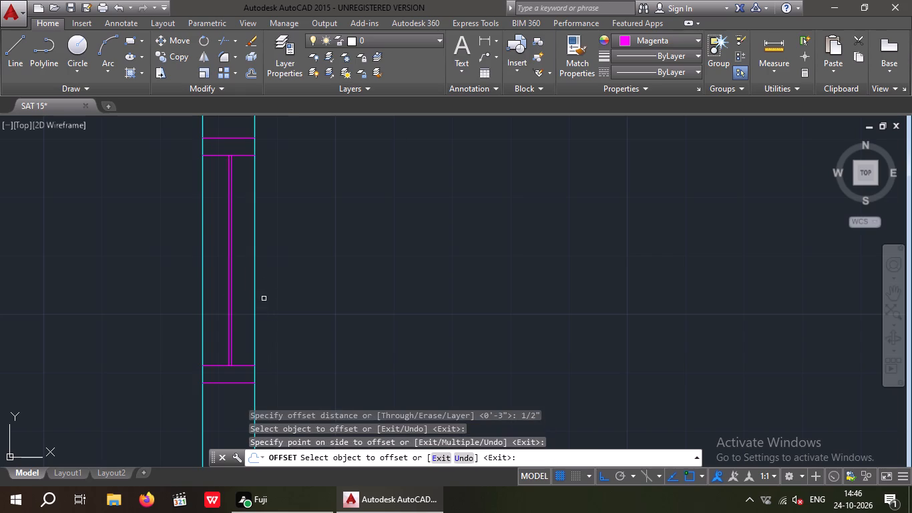
scroll(233, 318, up, 3)
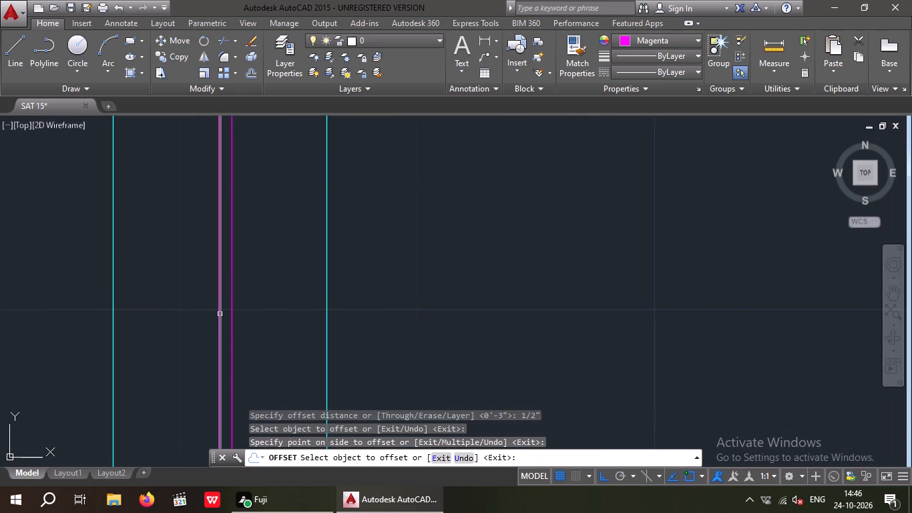
drag(219, 315, 193, 326)
click(168, 333)
scroll(176, 327, down, 7)
scroll(265, 287, down, 2)
middle_drag(259, 293, 222, 328)
key(Escape)
Draw a magenta line across the right outer wall at the midpoint of the room just above the staircase.
scroll(192, 259, up, 4)
scroll(214, 272, down, 1)
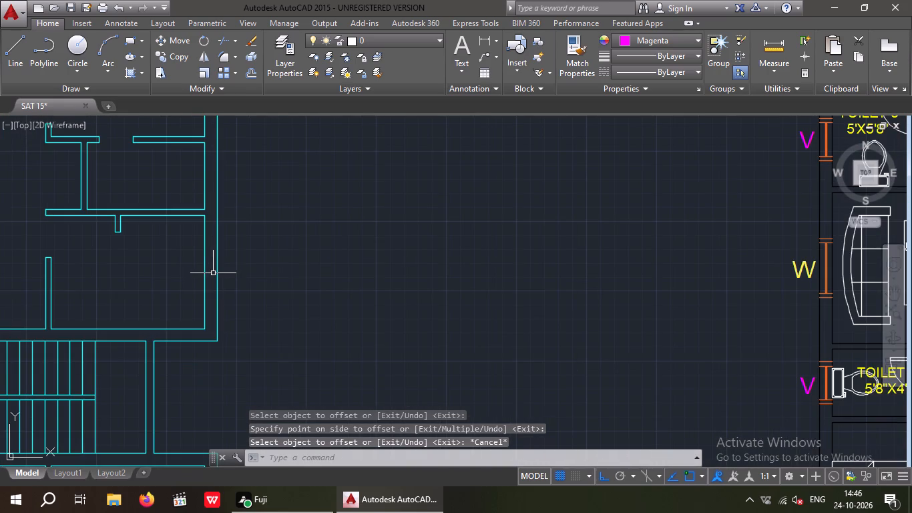
key(l)
key(space)
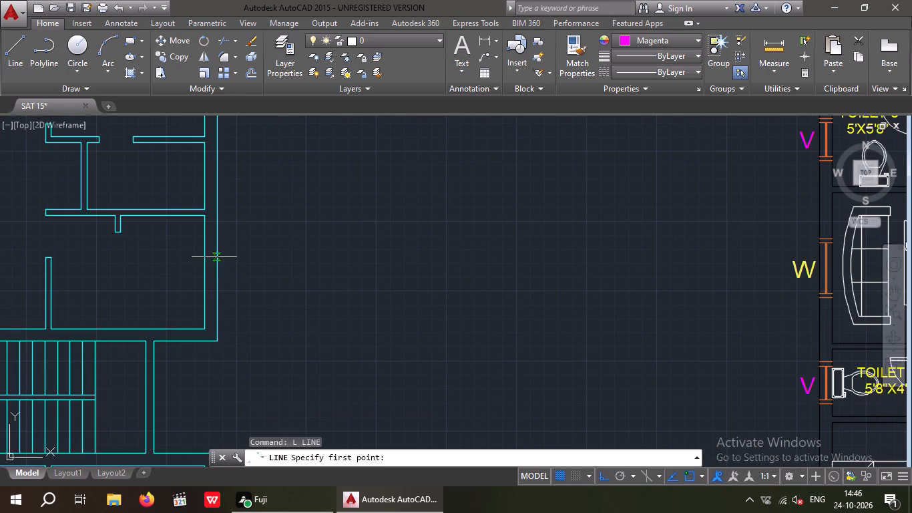
click(204, 270)
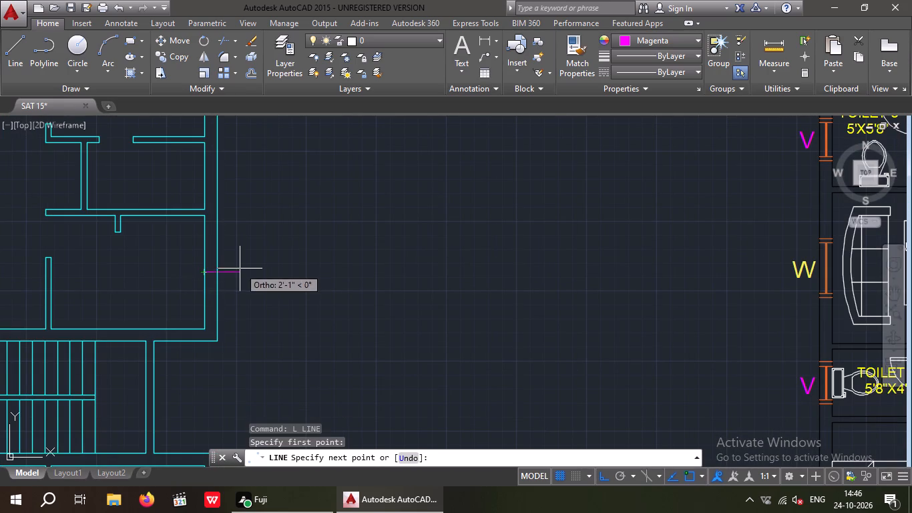
scroll(233, 273, up, 1)
click(207, 268)
key(Escape)
key(Escape)
key(Escape)
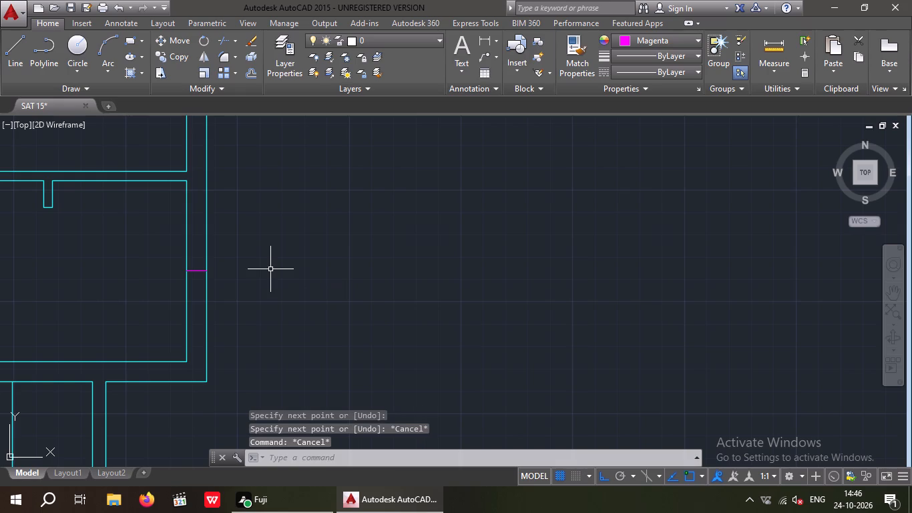
Offset the magenta cross line in the right wall above the staircase by 1'6" both upward and downward.
key(o)
key(Return)
key(1)
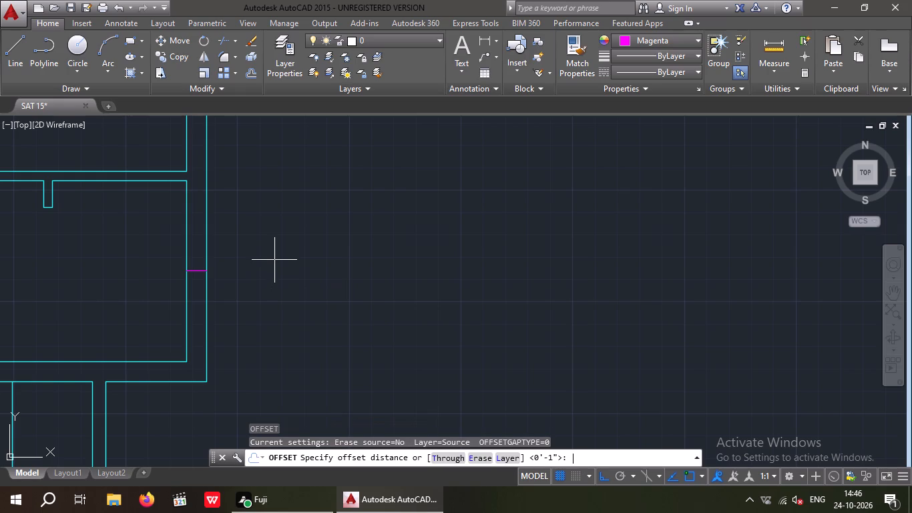
key(apostrophe)
key(6)
key(shift+quotedbl)
key(Return)
scroll(199, 267, up, 1)
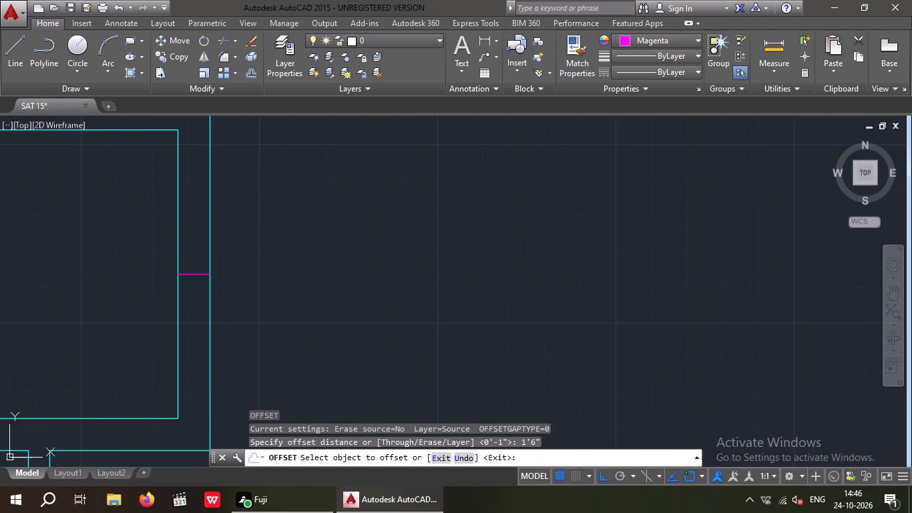
click(198, 275)
click(201, 249)
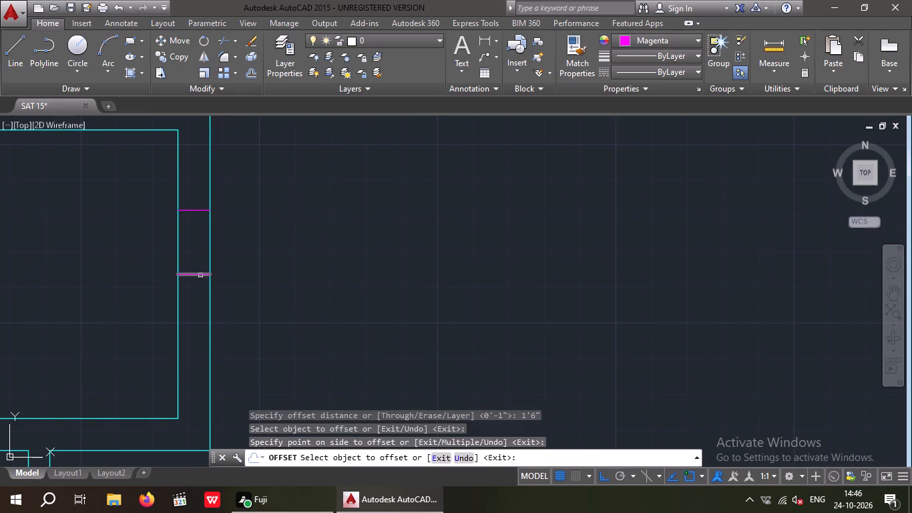
drag(200, 275, 200, 283)
click(194, 309)
key(Escape)
key(Escape)
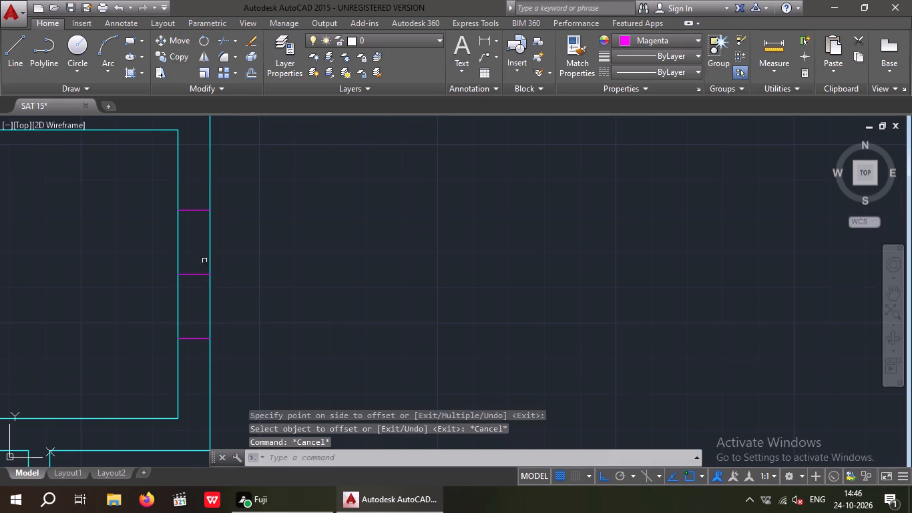
Erase the middle magenta line between the two offset lines in the right wall above the staircase.
scroll(197, 267, up, 3)
drag(208, 327, 183, 305)
click(168, 259)
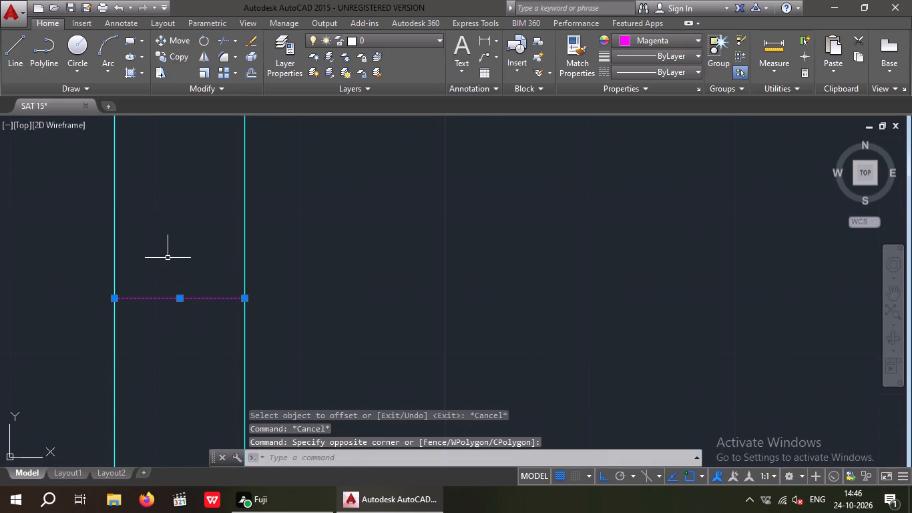
key(Delete)
scroll(170, 238, down, 3)
key(Escape)
key(Escape)
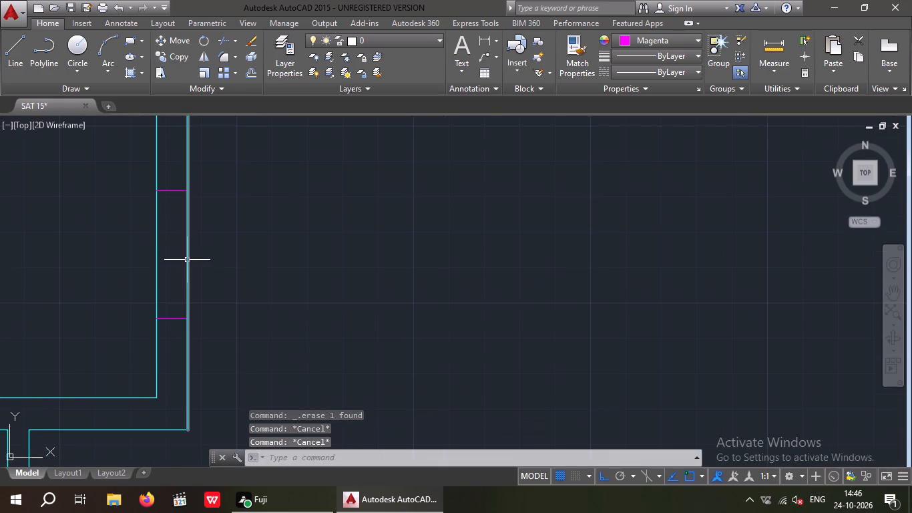
Offset the two magenta cross lines in this wall outward by 3", one upward and one downward.
key(o)
key(Return)
key(3)
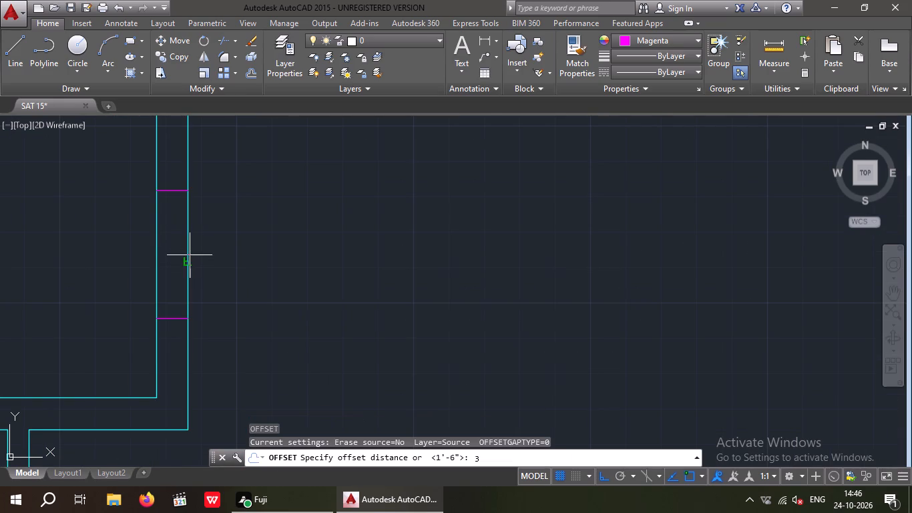
key(shift+quotedbl)
key(Return)
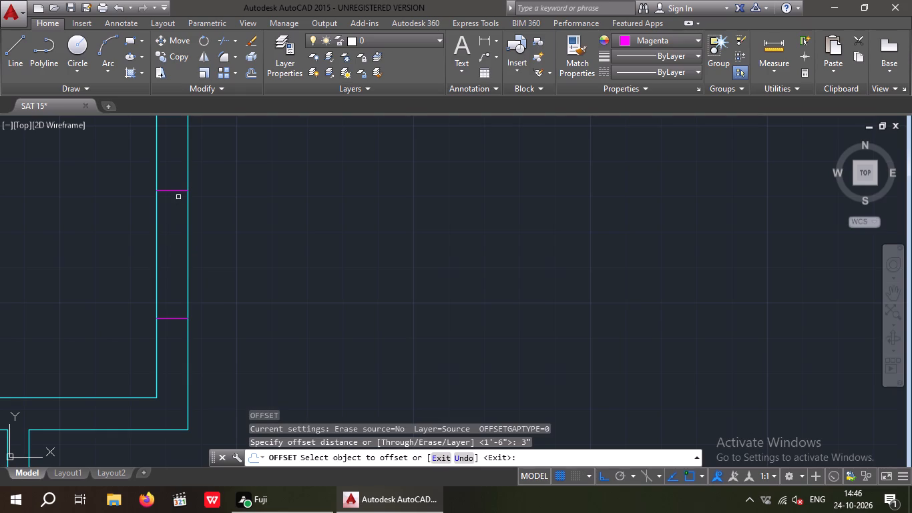
click(175, 191)
click(169, 160)
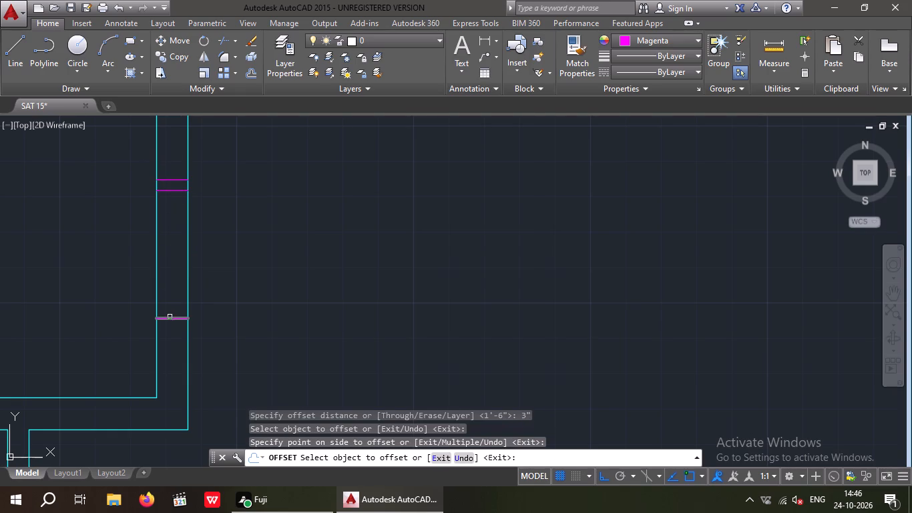
drag(172, 320, 175, 329)
click(180, 347)
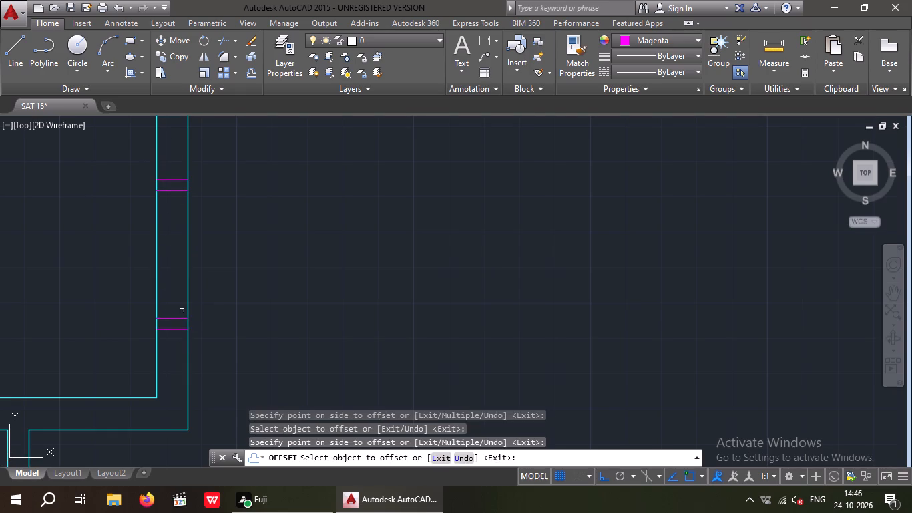
key(Escape)
key(Escape)
key(Escape)
Draw a vertical magenta line between the midpoints of the two inner cross lines in the right wall above the staircase.
key(l)
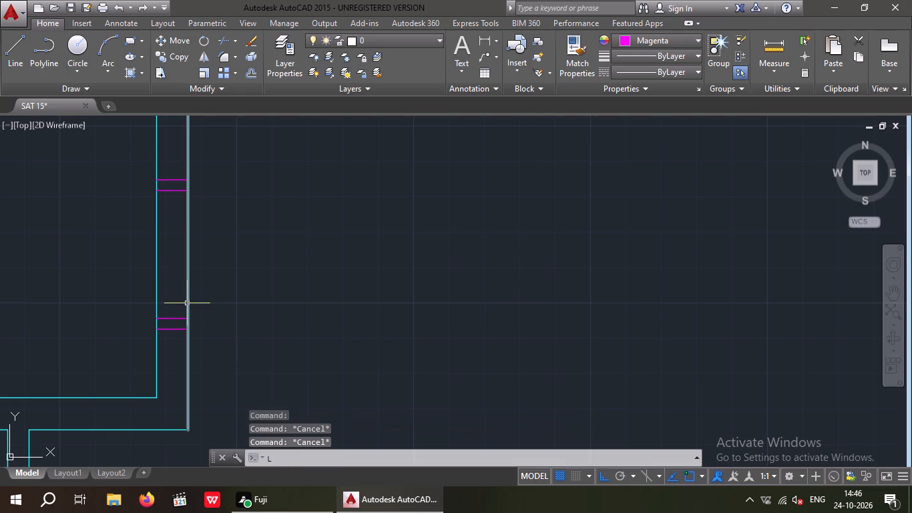
key(Return)
drag(170, 194, 170, 223)
scroll(172, 316, up, 1)
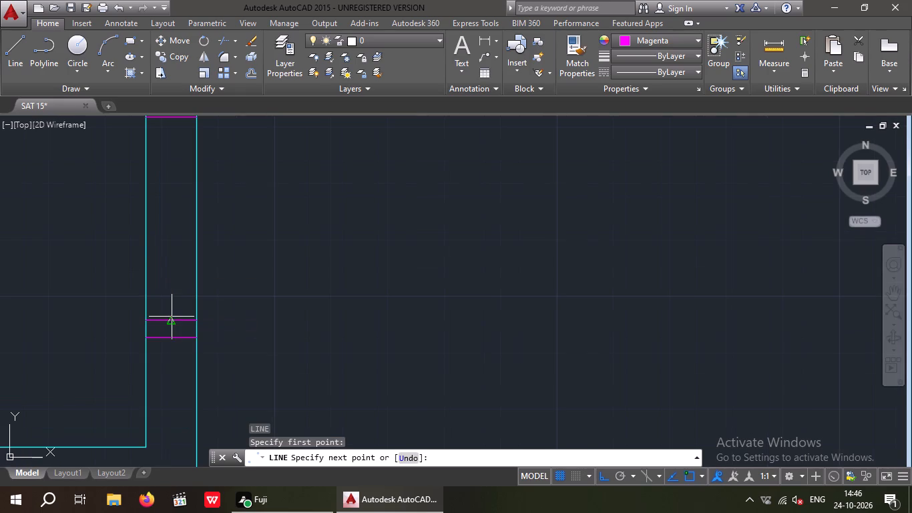
click(171, 323)
key(Escape)
key(Escape)
key(Escape)
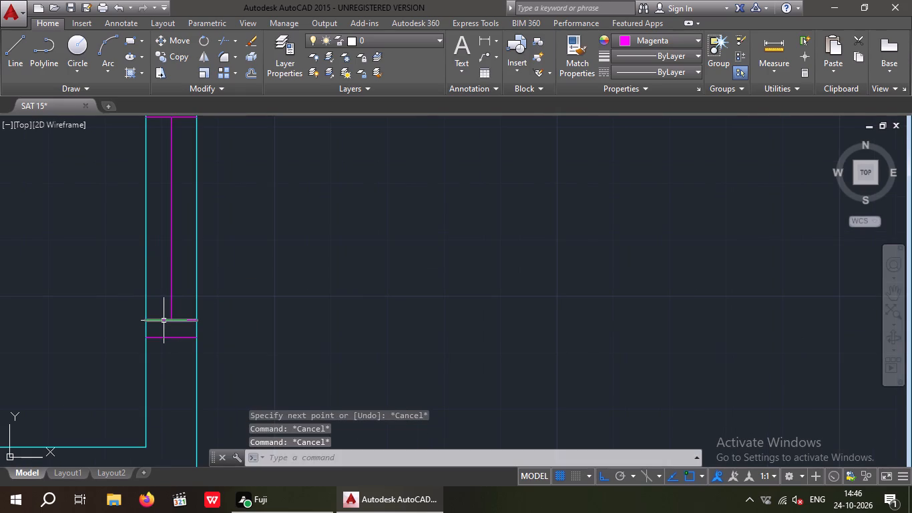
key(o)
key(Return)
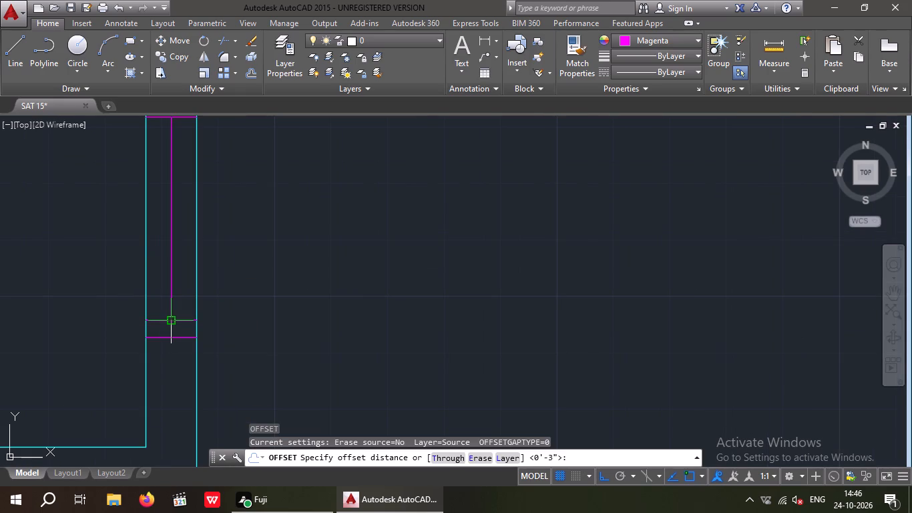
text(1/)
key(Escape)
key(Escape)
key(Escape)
Offset the vertical magenta line in the right wall above the staircase by 1/2" to both sides.
key(o)
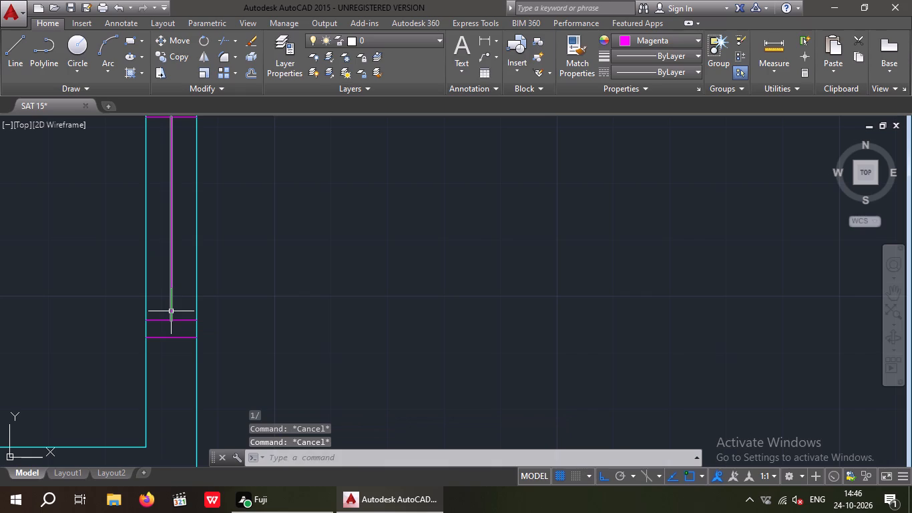
key(Return)
text(1/2)
key(shift+quotedbl)
key(Return)
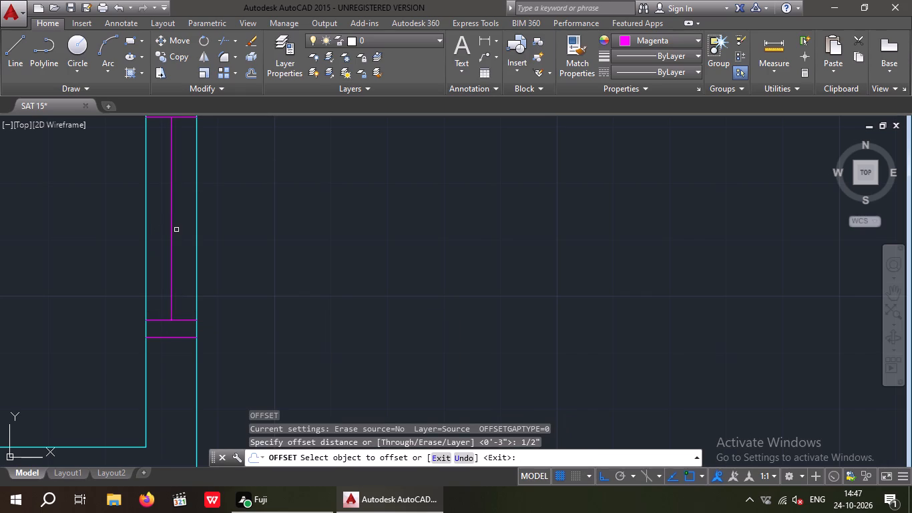
drag(172, 234, 183, 236)
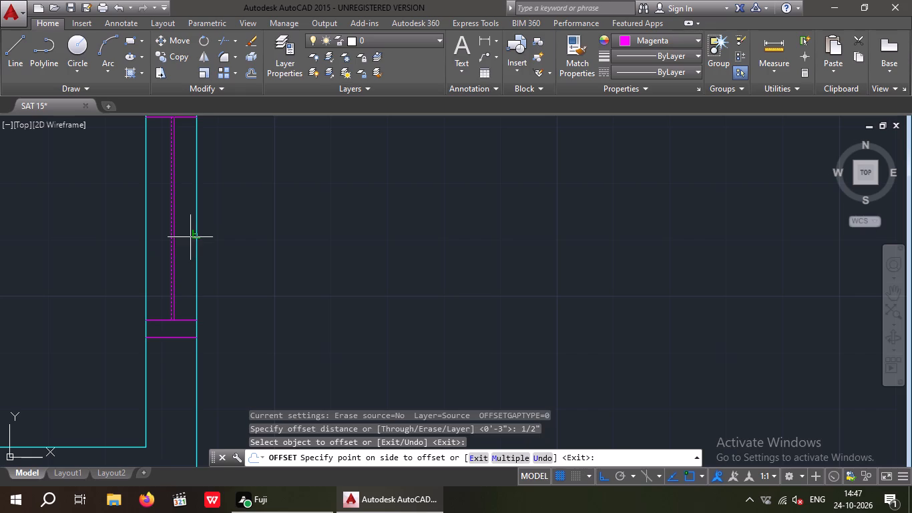
click(190, 237)
scroll(172, 238, up, 3)
drag(162, 244, 130, 267)
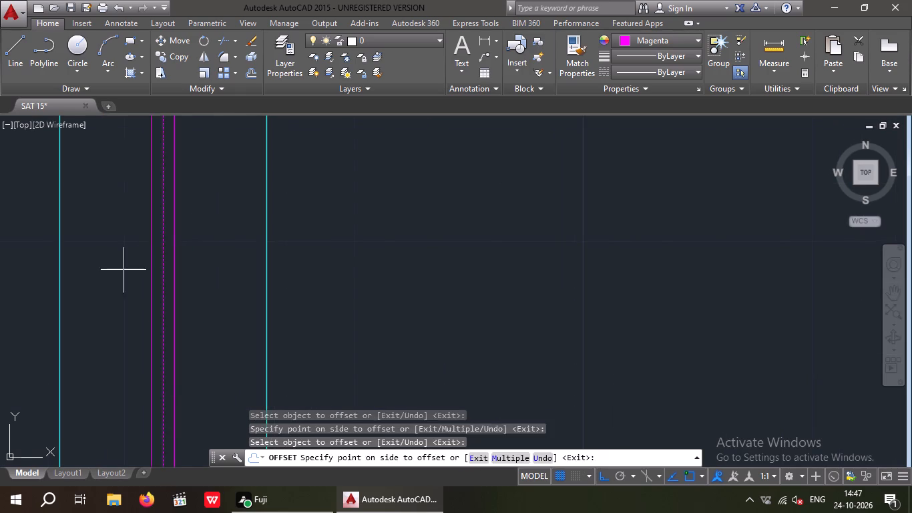
click(112, 275)
scroll(134, 259, down, 3)
key(Escape)
key(Escape)
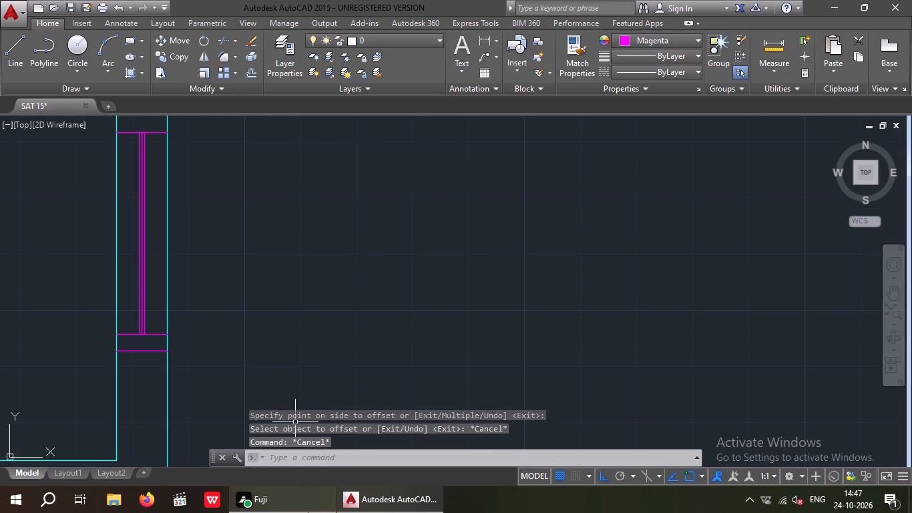
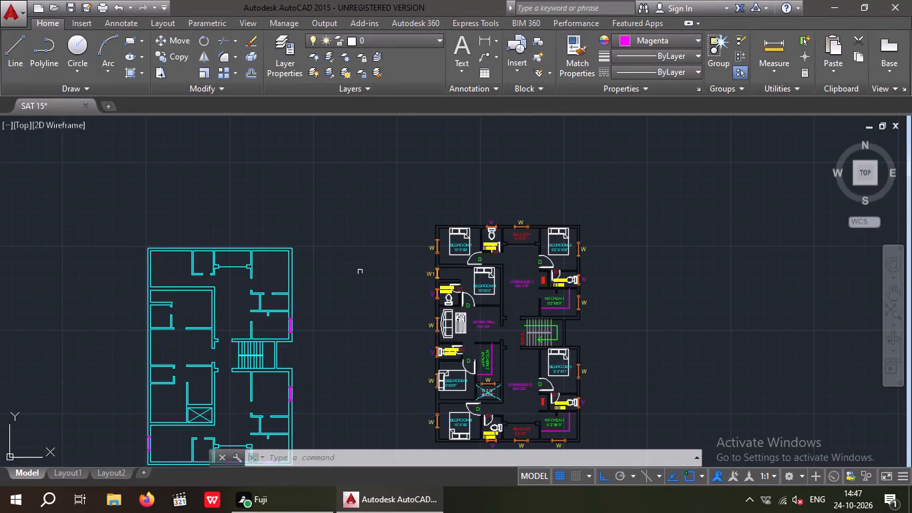
Draw a magenta cross line through the right outer wall at the midpoint of the upper-right bedroom's inner wall line.
scroll(284, 272, up, 3)
key(l)
key(space)
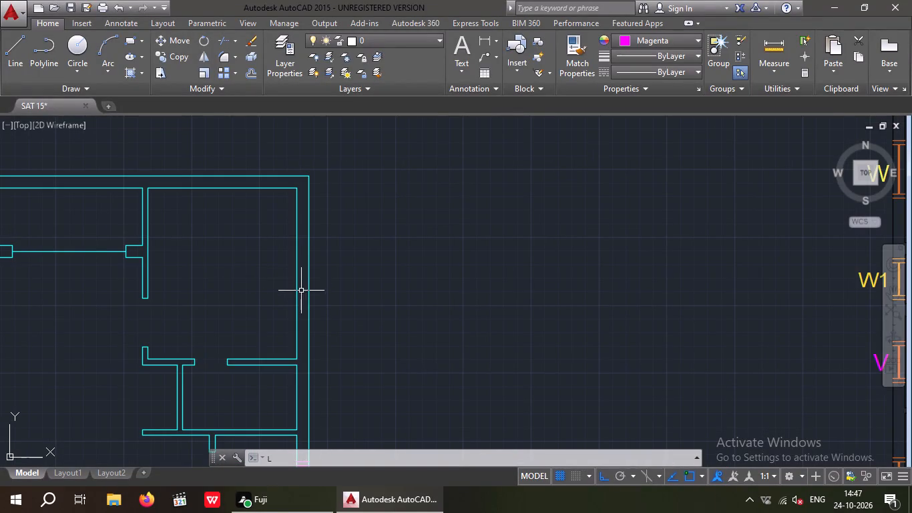
click(296, 273)
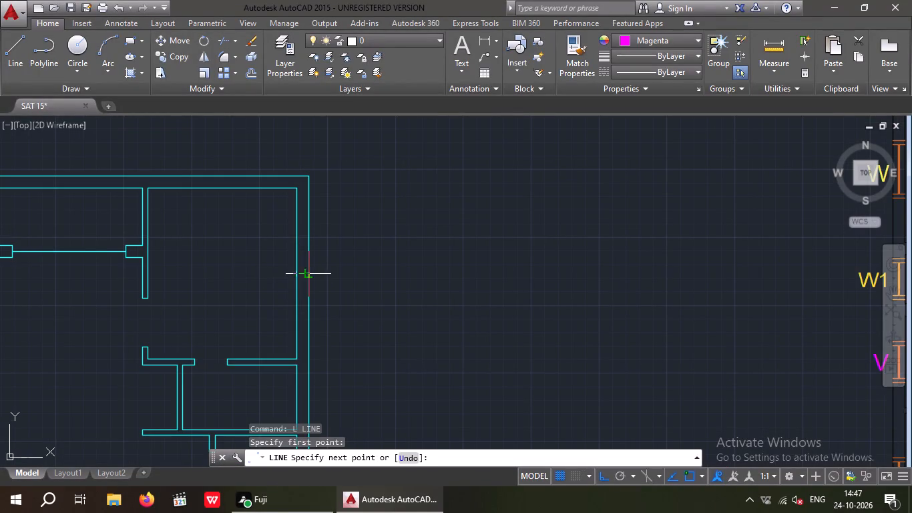
scroll(318, 275, up, 2)
click(291, 268)
key(Escape)
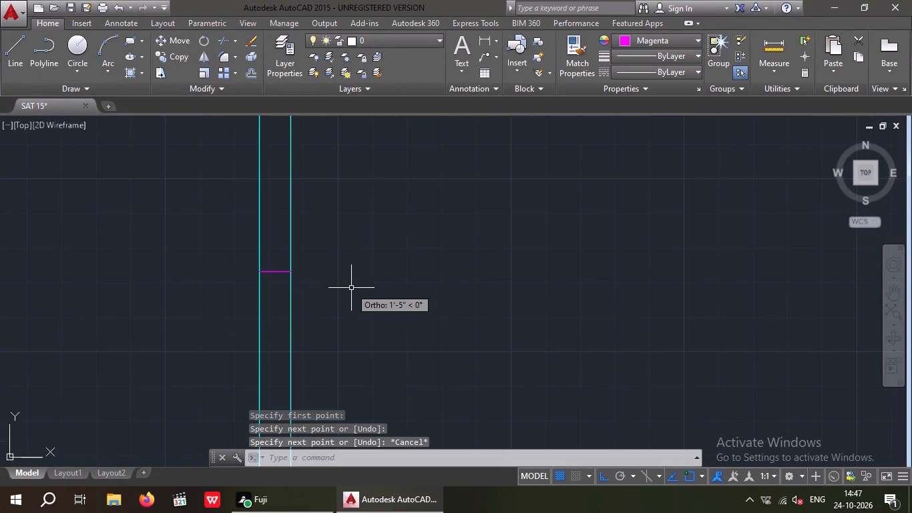
key(Escape)
key(Escape)
Offset the magenta cross line in the upper-right bedroom's right wall by 1'6" upward and downward.
key(o)
key(Return)
text(1')
key(6)
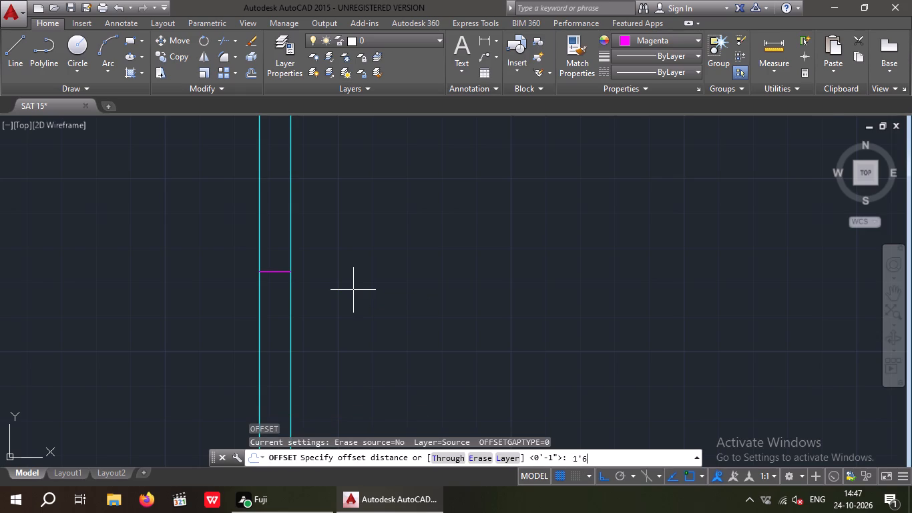
key(shift+quotedbl)
key(Return)
scroll(275, 240, down, 2)
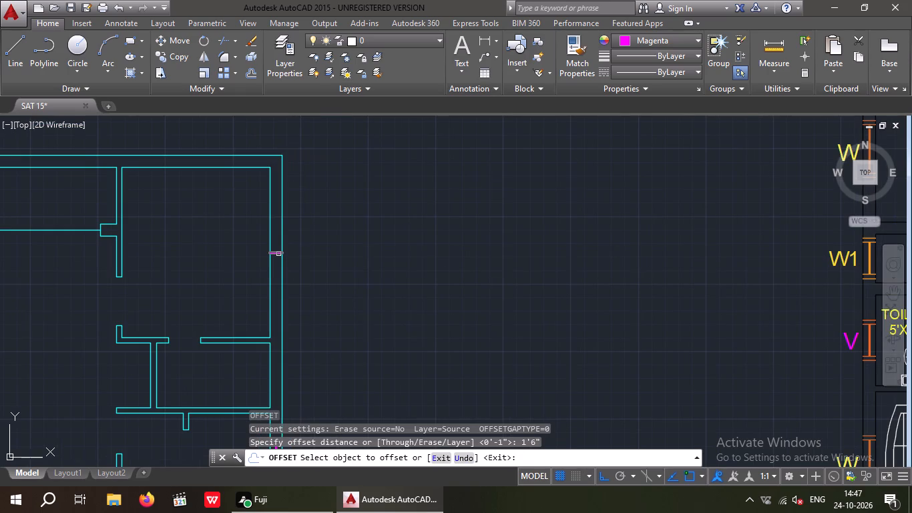
click(278, 254)
click(264, 191)
scroll(264, 215, down, 1)
scroll(277, 245, up, 3)
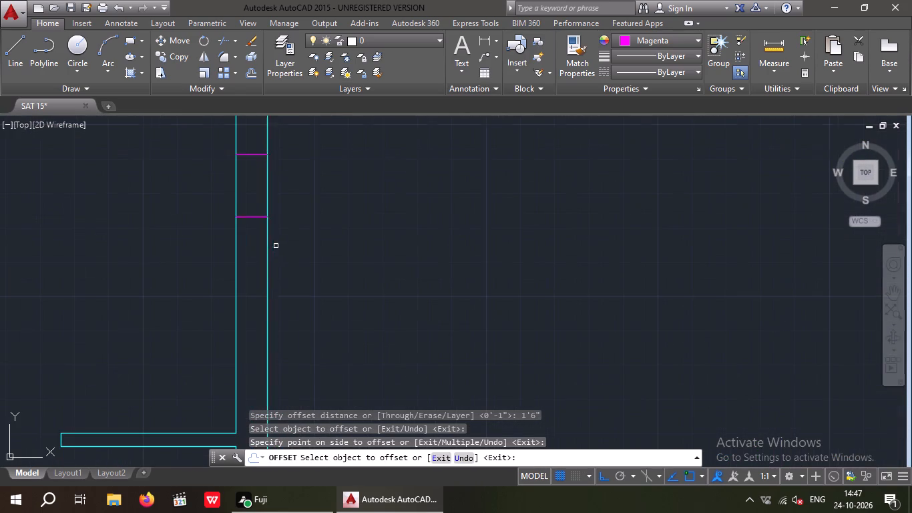
drag(250, 217, 248, 241)
click(252, 277)
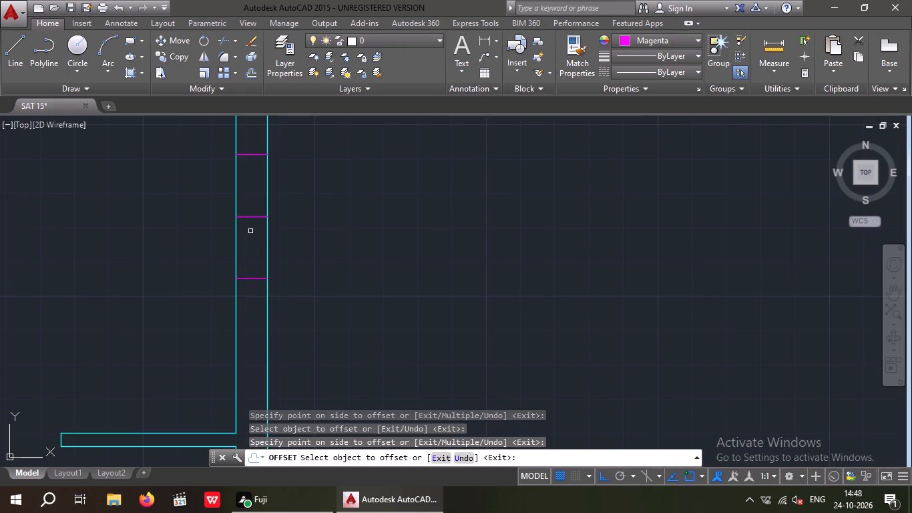
key(Escape)
key(Escape)
key(Escape)
Offset the upper and lower magenta cross lines in the upper-right bedroom's right wall outward by 3".
key(o)
scroll(251, 231, up, 1)
key(Return)
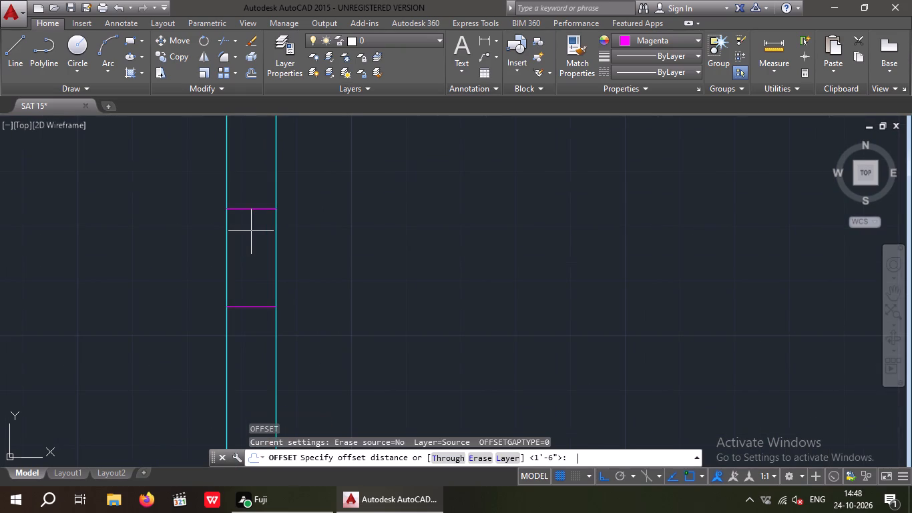
key(3)
key(shift+quotedbl)
key(Return)
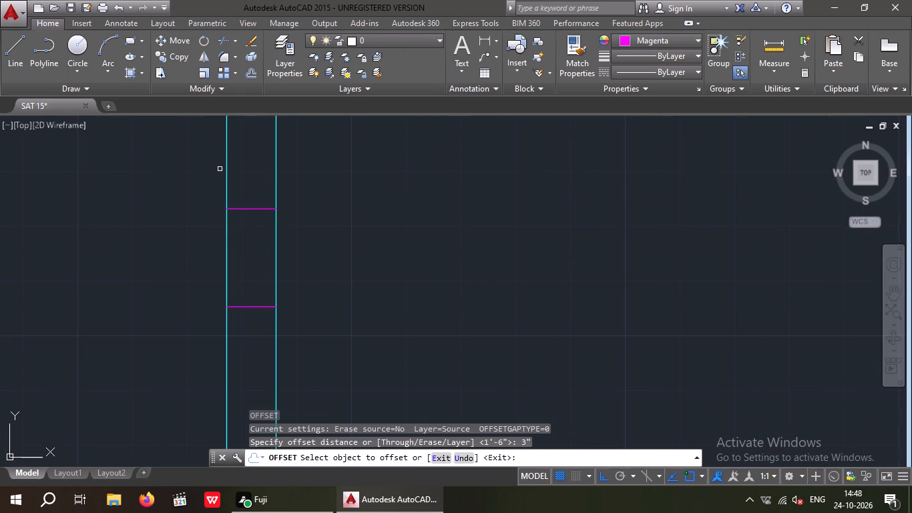
scroll(233, 161, down, 2)
middle_drag(252, 164, 252, 224)
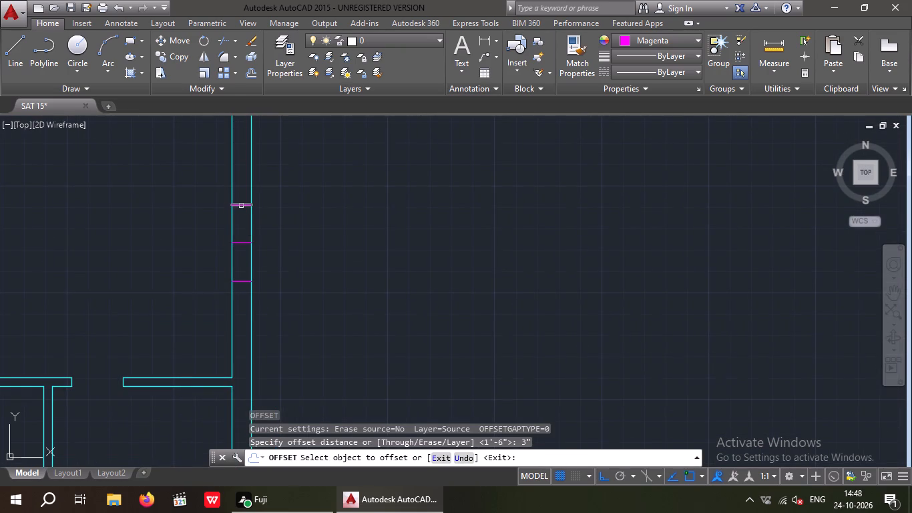
click(241, 206)
click(240, 163)
scroll(242, 275, up, 2)
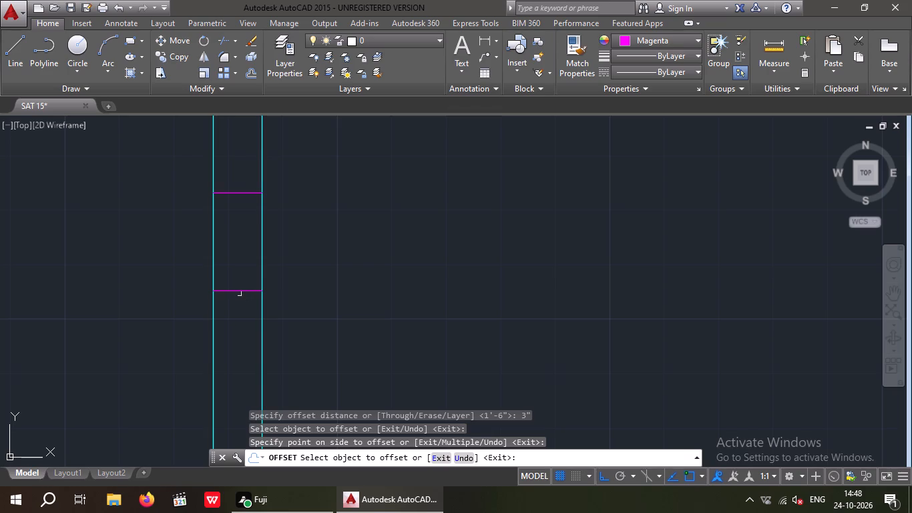
drag(238, 293, 239, 308)
click(240, 309)
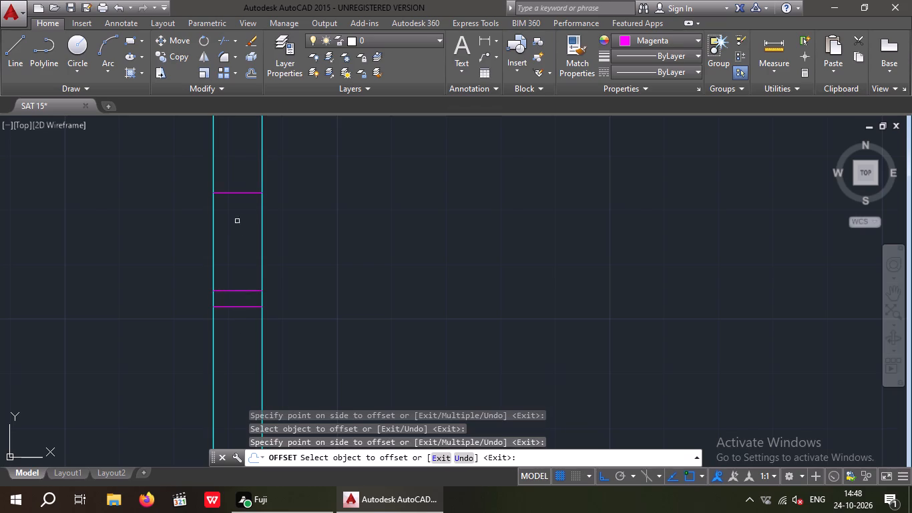
scroll(237, 216, down, 1)
key(Escape)
Erase the middle magenta cross line in the upper-right bedroom's right wall.
click(244, 218)
click(236, 196)
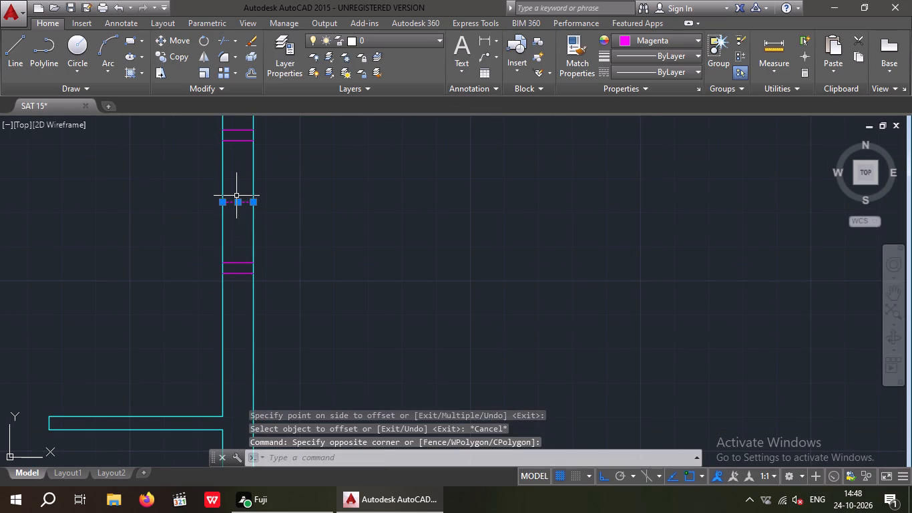
key(Delete)
key(Escape)
key(Escape)
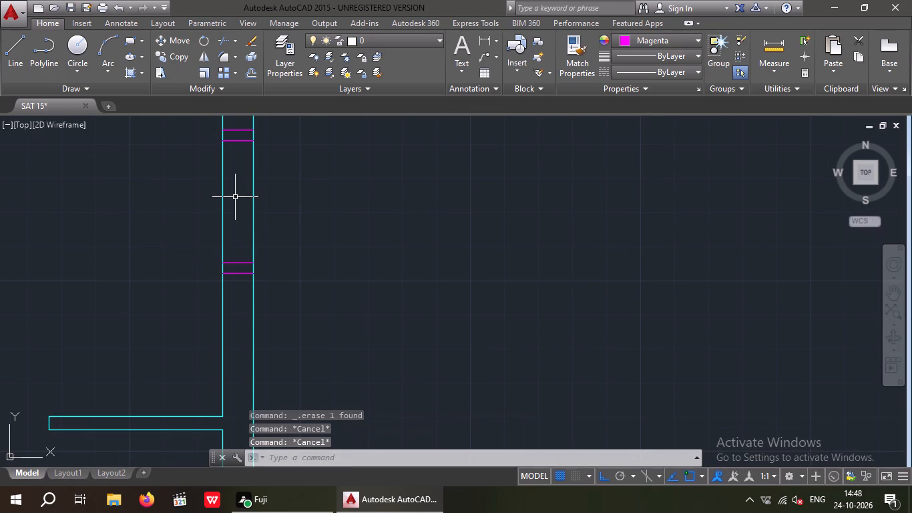
Draw a vertical magenta line between the midpoints of the two inner cross lines in the upper-right bedroom's right wall.
key(l)
key(Return)
drag(236, 141, 236, 156)
scroll(240, 246, up, 2)
click(232, 293)
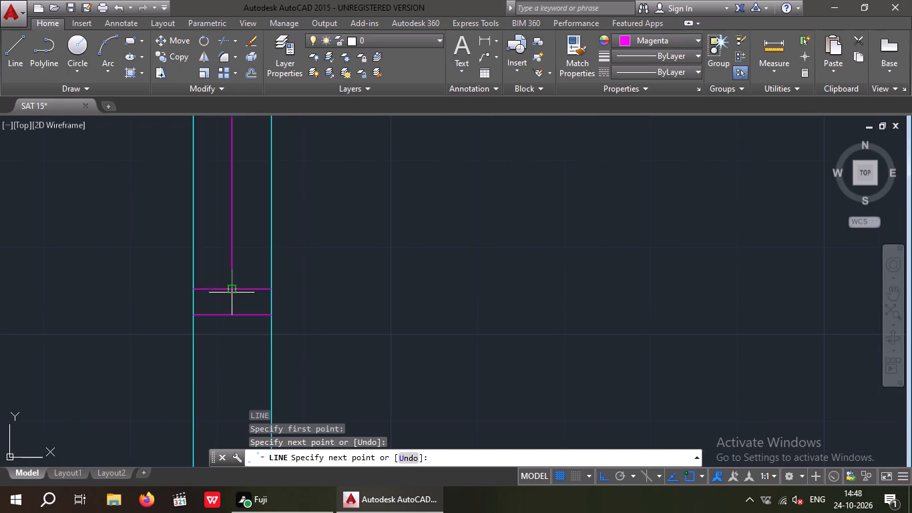
scroll(234, 275, down, 2)
key(Escape)
key(Escape)
key(Escape)
Offset the vertical magenta line in the upper-right bedroom's right wall by 1/2" to both sides.
key(o)
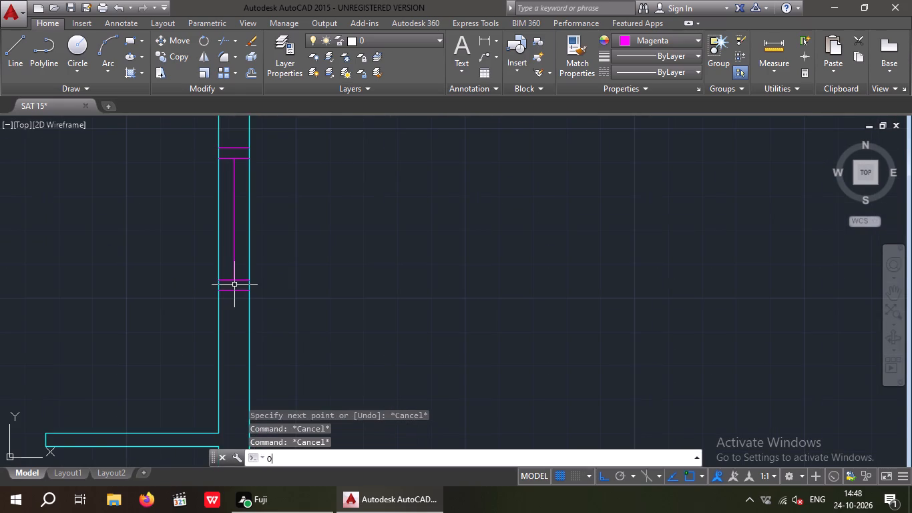
key(Return)
key(1)
text(/2)
key(shift+quotedbl)
key(Return)
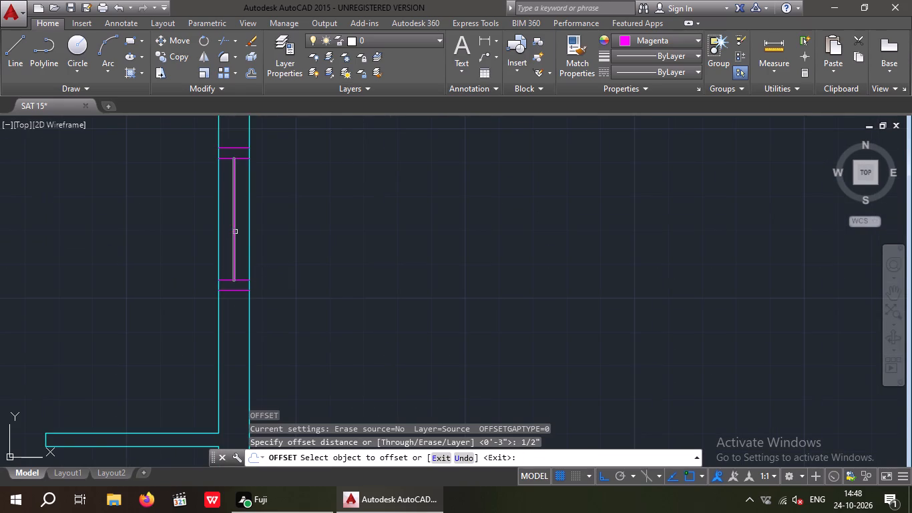
click(234, 234)
click(262, 233)
scroll(226, 242, up, 3)
drag(250, 231, 204, 250)
click(192, 252)
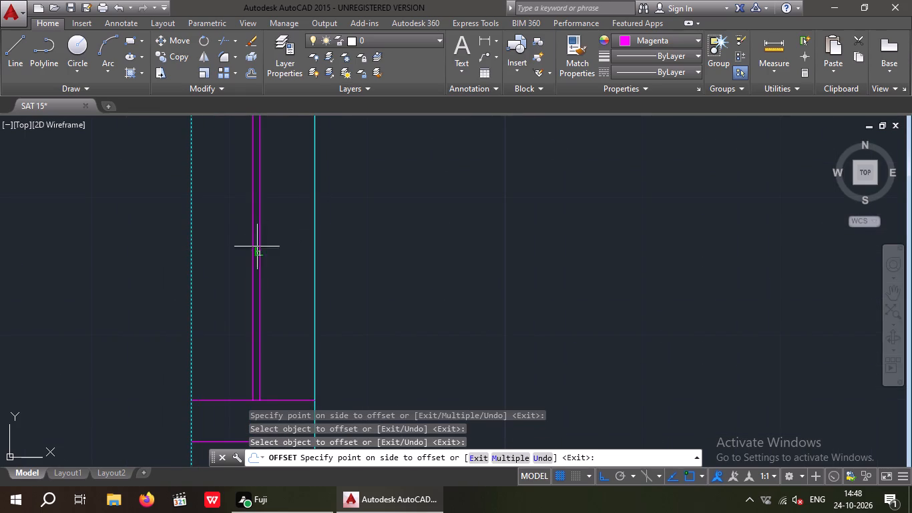
key(ctrl+z)
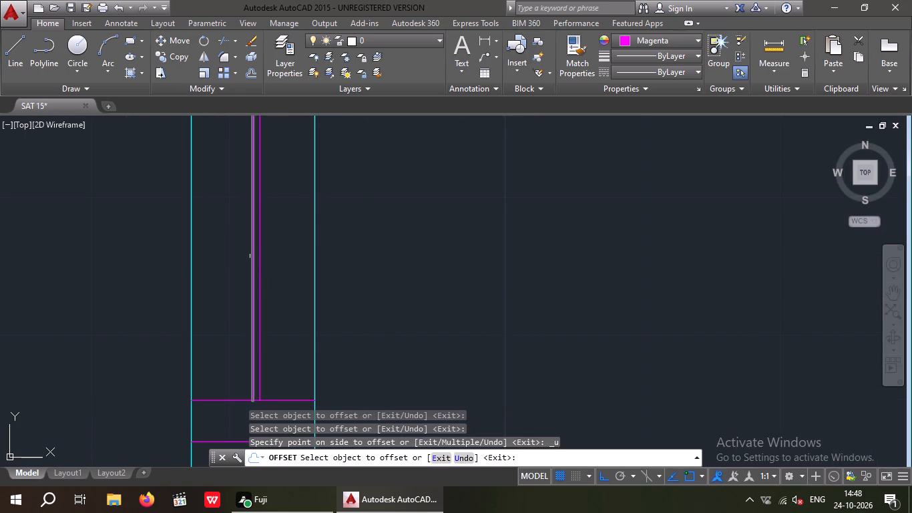
drag(252, 255, 236, 262)
click(223, 267)
scroll(227, 257, down, 3)
key(Escape)
key(Escape)
Draw a magenta cross line through the top outer wall at the midpoint of the upper balcony's inner wall line.
scroll(227, 261, down, 5)
middle_drag(254, 261, 356, 188)
scroll(355, 182, down, 1)
middle_drag(353, 183, 336, 239)
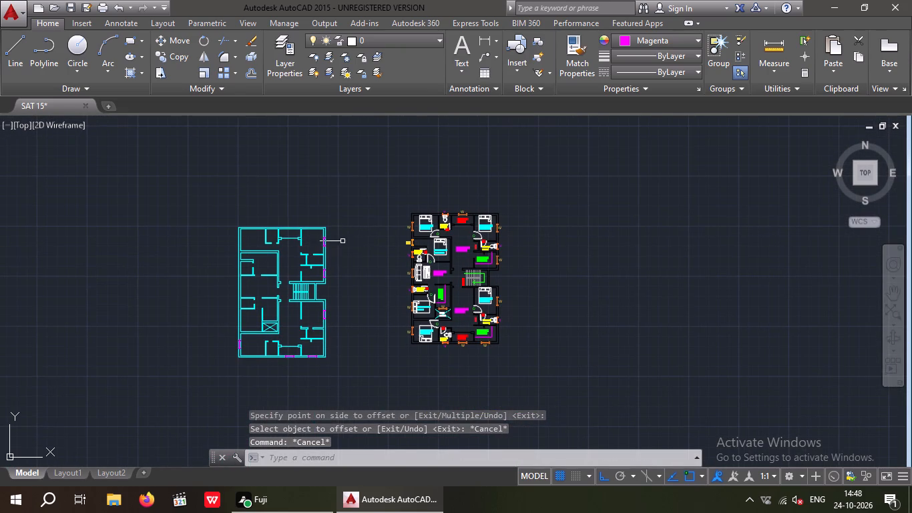
scroll(278, 229, up, 2)
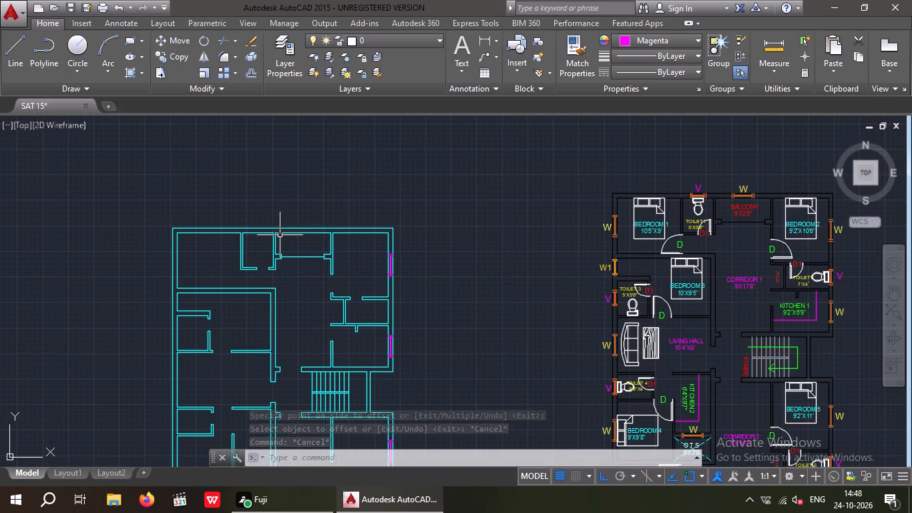
scroll(316, 226, up, 3)
key(l)
key(space)
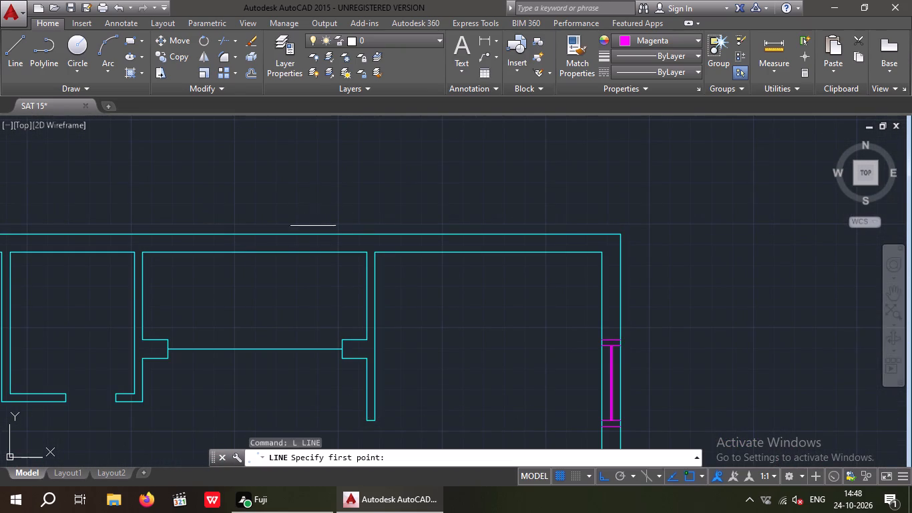
click(258, 251)
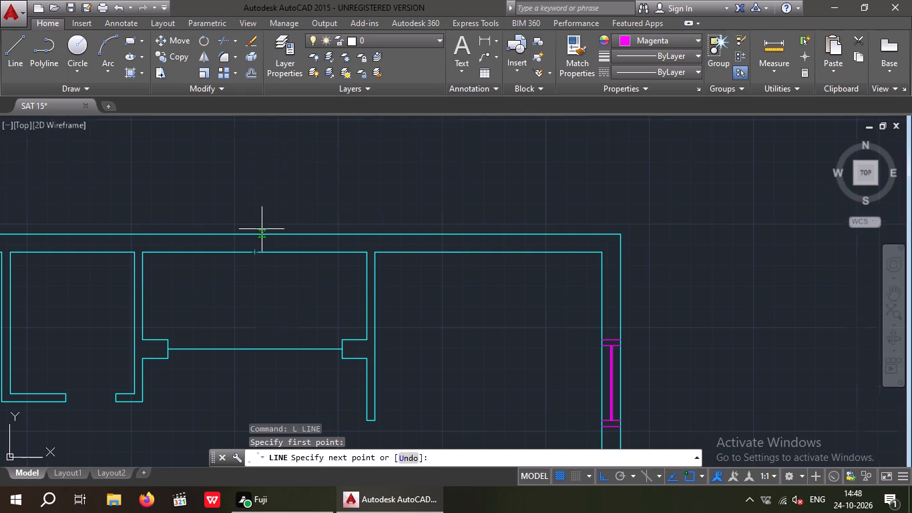
scroll(262, 229, up, 2)
click(247, 244)
key(Escape)
key(Escape)
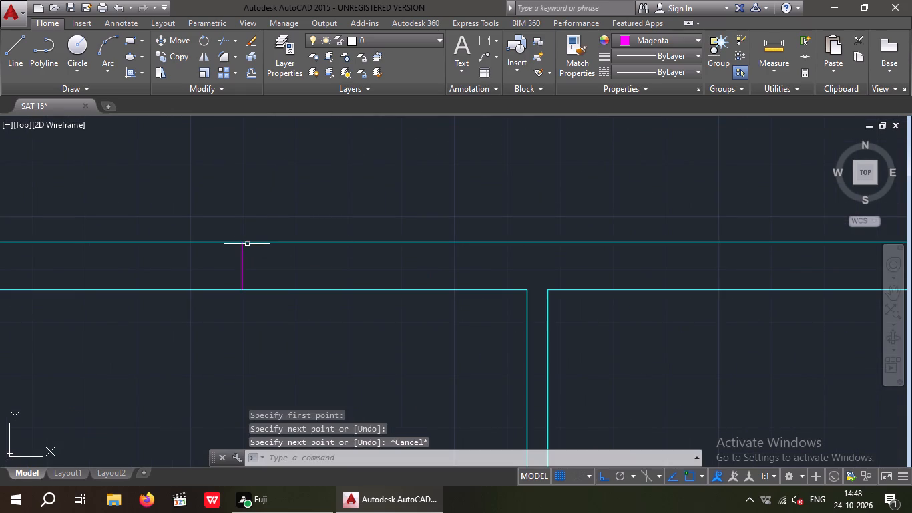
Offset the magenta cross line in the upper balcony's top wall by 1'6" to both sides.
key(o)
key(Return)
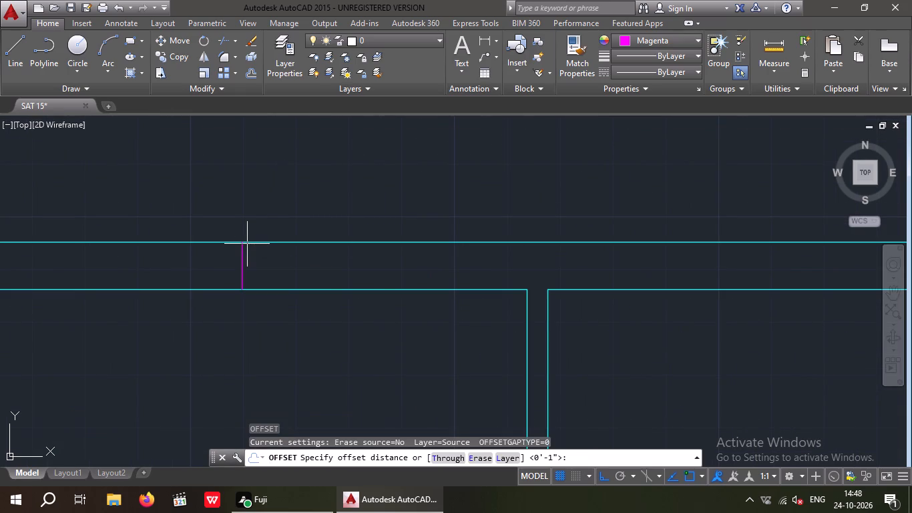
key(1)
key(apostrophe)
key(6)
key(shift+quotedbl)
key(Return)
drag(242, 273, 256, 272)
drag(362, 251, 338, 254)
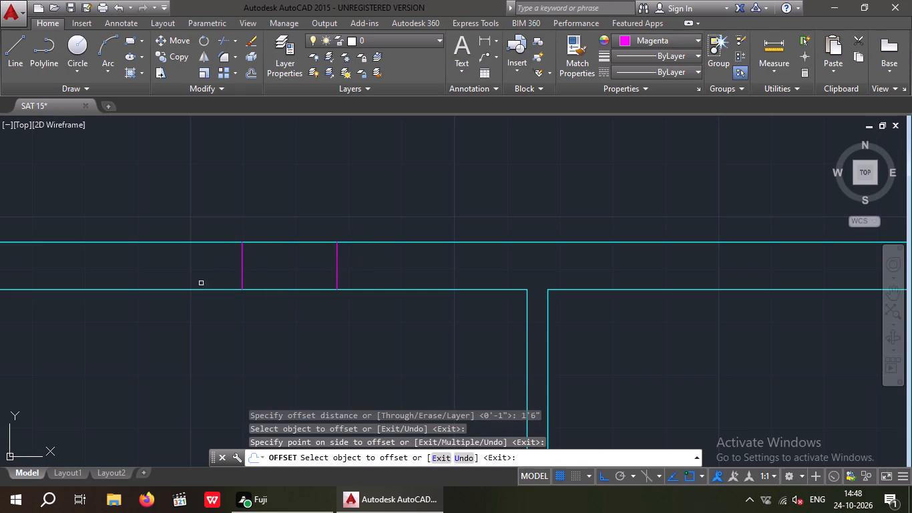
drag(240, 265, 190, 277)
click(182, 277)
scroll(221, 239, down, 1)
key(Escape)
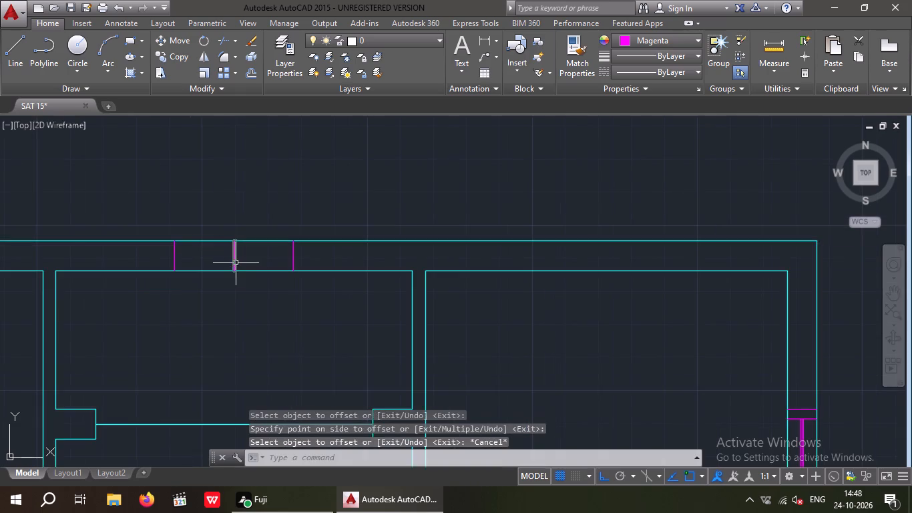
Erase the middle magenta cross line in the upper balcony's top wall.
scroll(238, 254, up, 2)
drag(242, 237, 200, 267)
click(194, 269)
key(Delete)
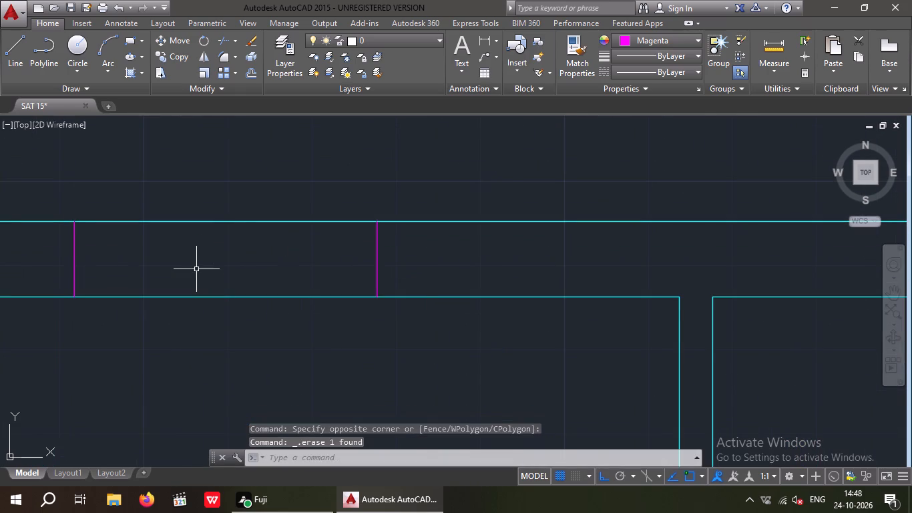
scroll(196, 269, down, 1)
key(Escape)
key(Escape)
Offset the two magenta cross lines in the upper balcony's top wall outward by 3", one to each side.
key(o)
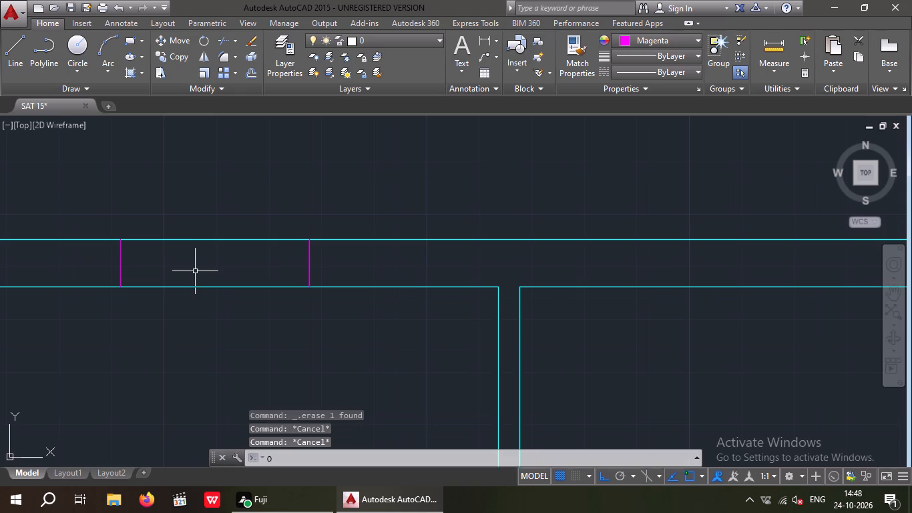
key(Return)
key(3)
key(shift+quotedbl)
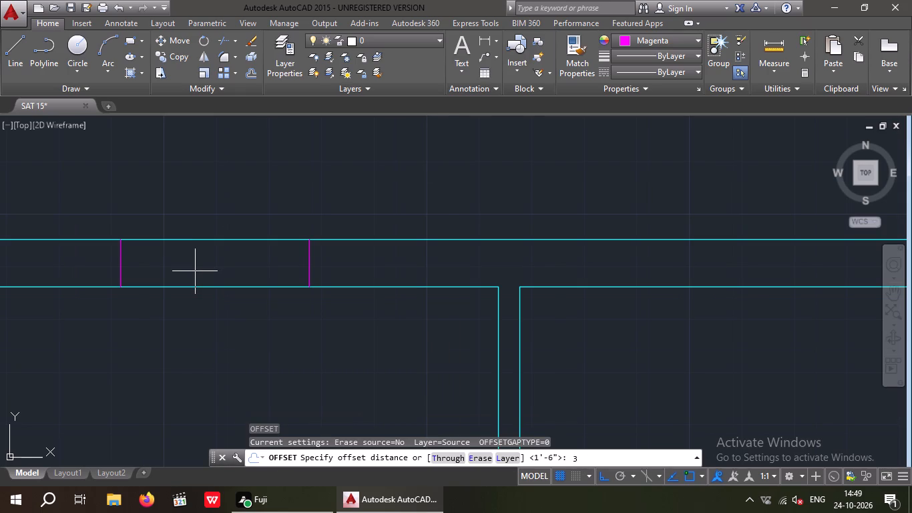
key(Return)
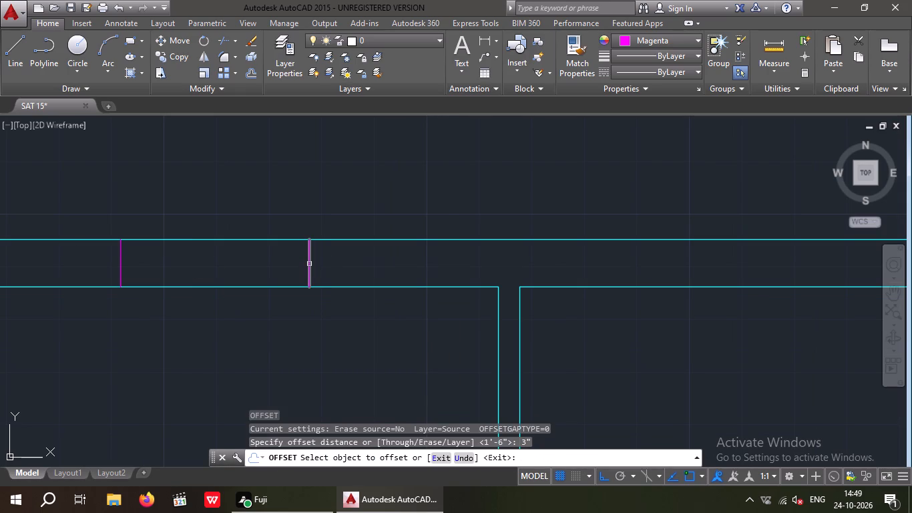
drag(309, 264, 334, 264)
drag(407, 250, 368, 257)
drag(118, 266, 96, 273)
click(55, 277)
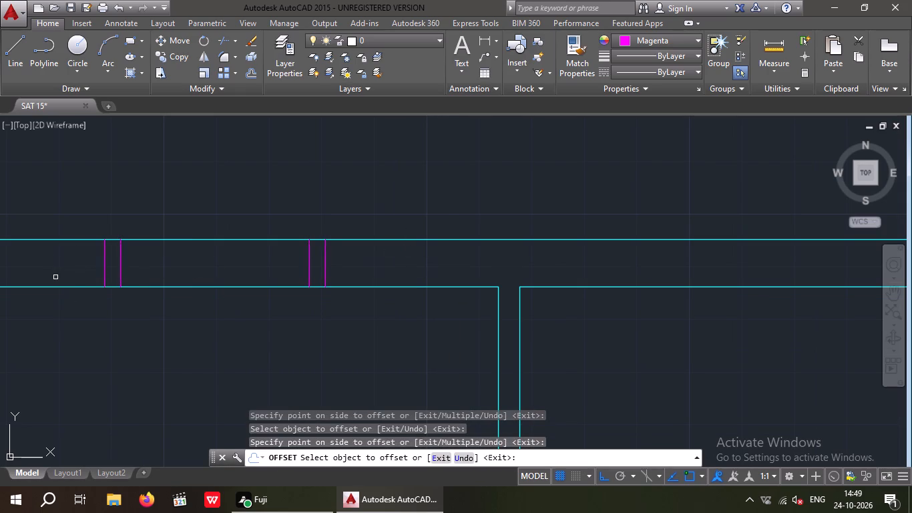
key(Escape)
key(Escape)
key(Escape)
Draw a magenta centre line between the two inner cross lines in the upper balcony's top wall, midpoint to midpoint.
key(l)
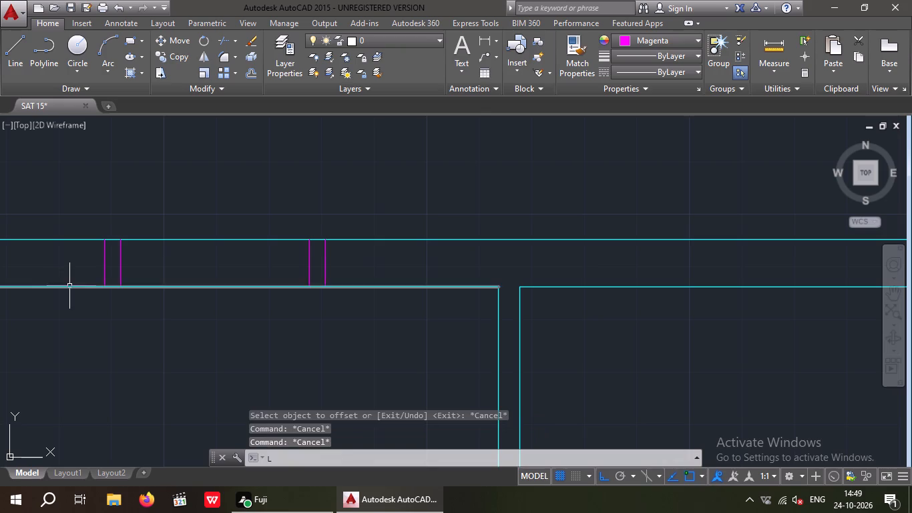
key(space)
click(120, 263)
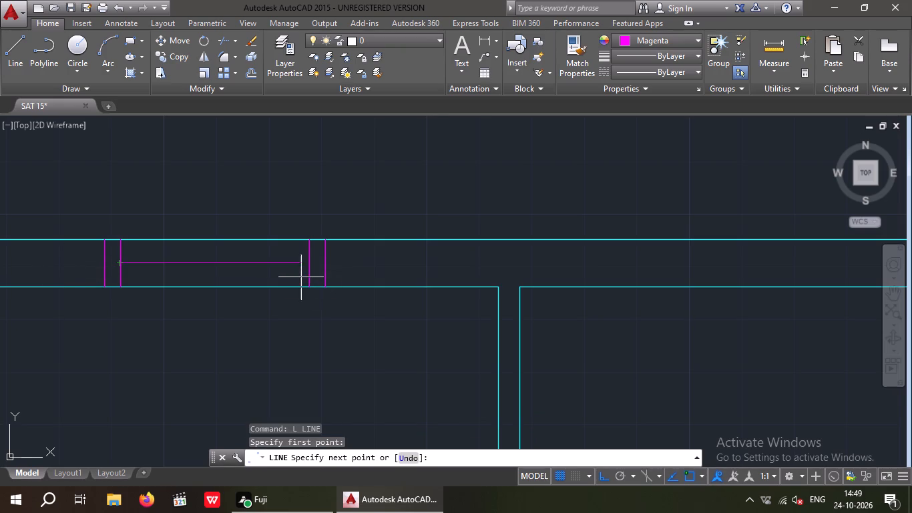
scroll(302, 274, up, 2)
click(319, 246)
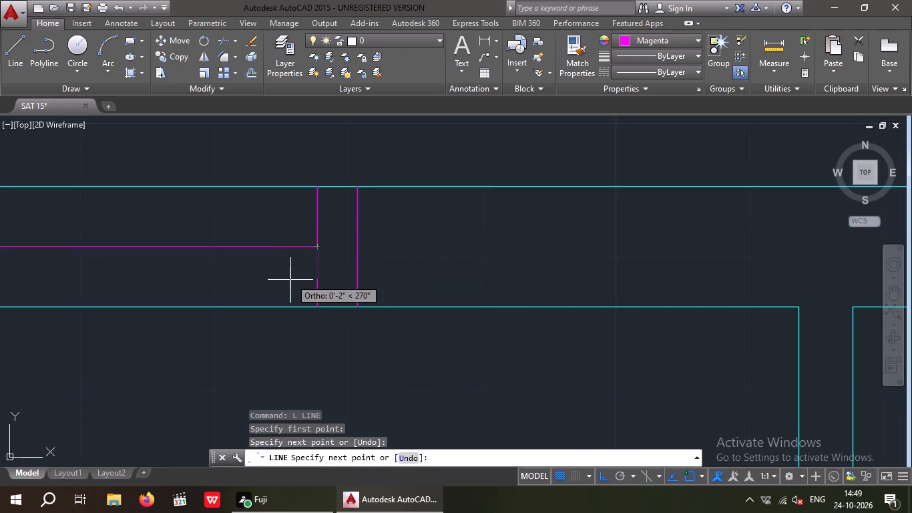
key(Escape)
key(Escape)
Offset the window's magenta centre line in the upper balcony's top wall by 1/2" to both sides.
key(o)
key(Return)
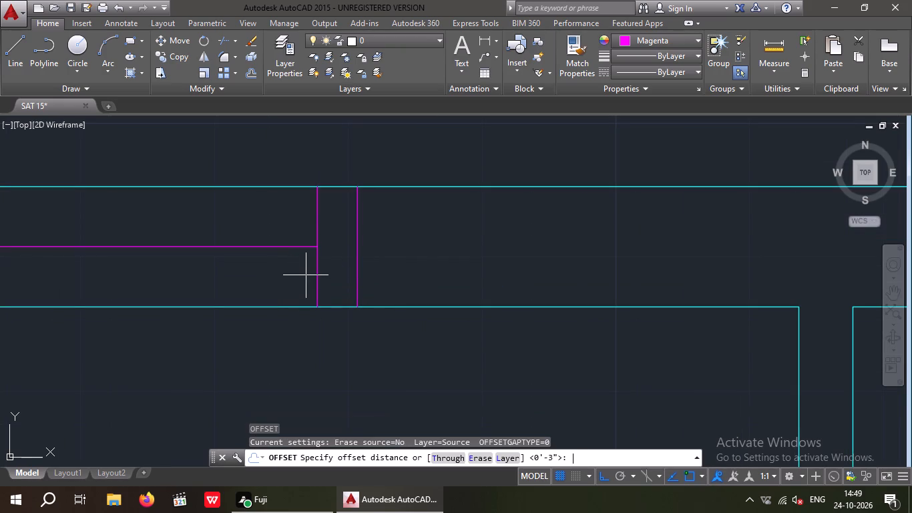
key(1)
key(slash)
key(2)
key(shift+quotedbl)
key(Return)
scroll(264, 242, down, 2)
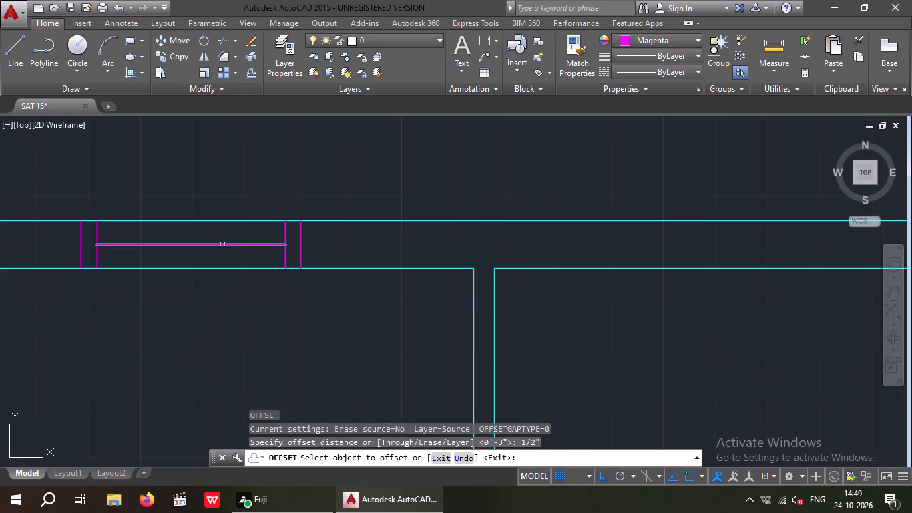
click(222, 244)
click(228, 220)
scroll(218, 265, up, 2)
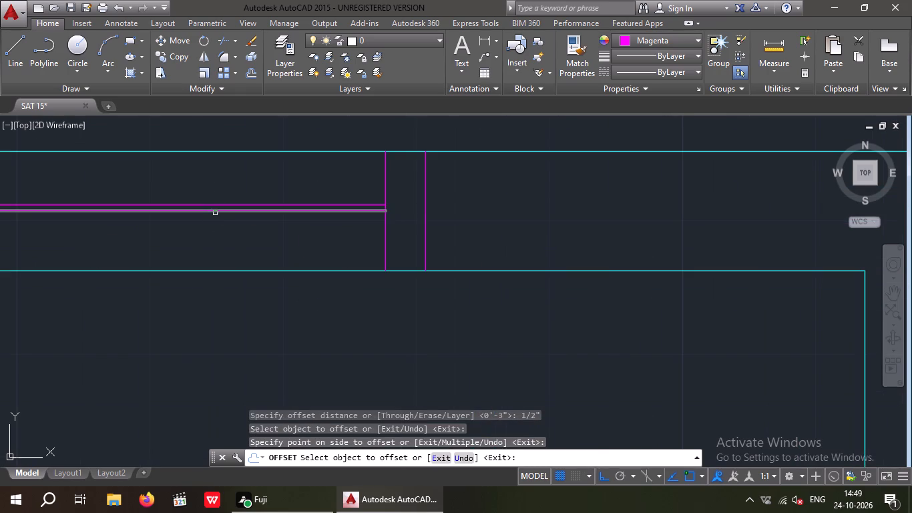
drag(215, 212, 216, 230)
click(219, 241)
scroll(254, 178, down, 6)
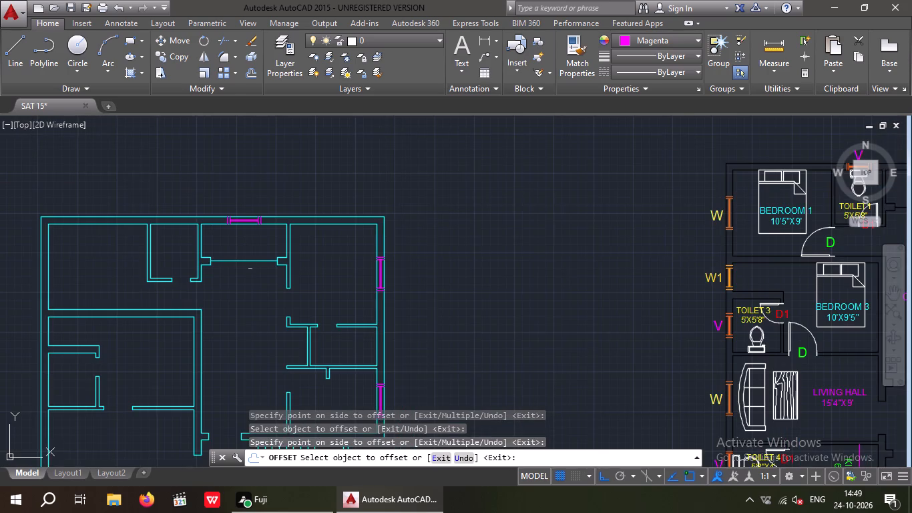
middle_drag(256, 270, 272, 271)
scroll(273, 273, down, 1)
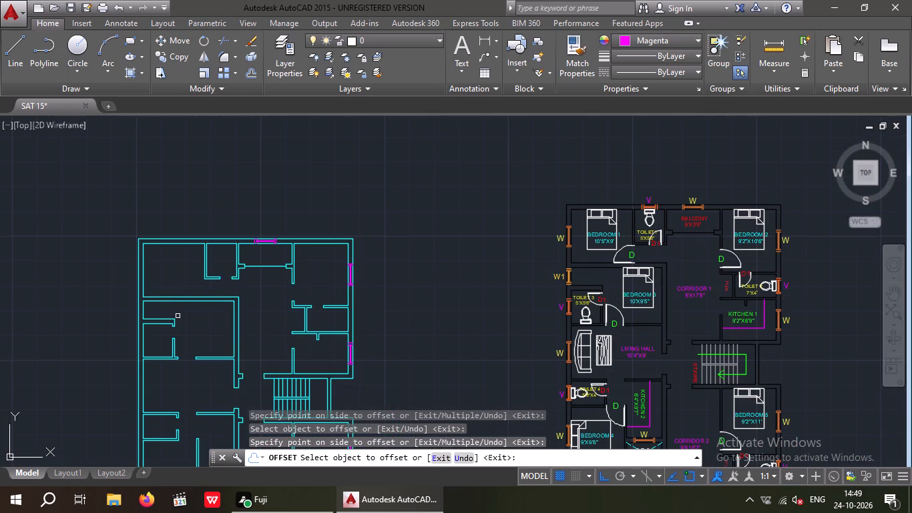
middle_drag(196, 327, 302, 309)
scroll(248, 255, up, 3)
key(Escape)
key(Escape)
key(Escape)
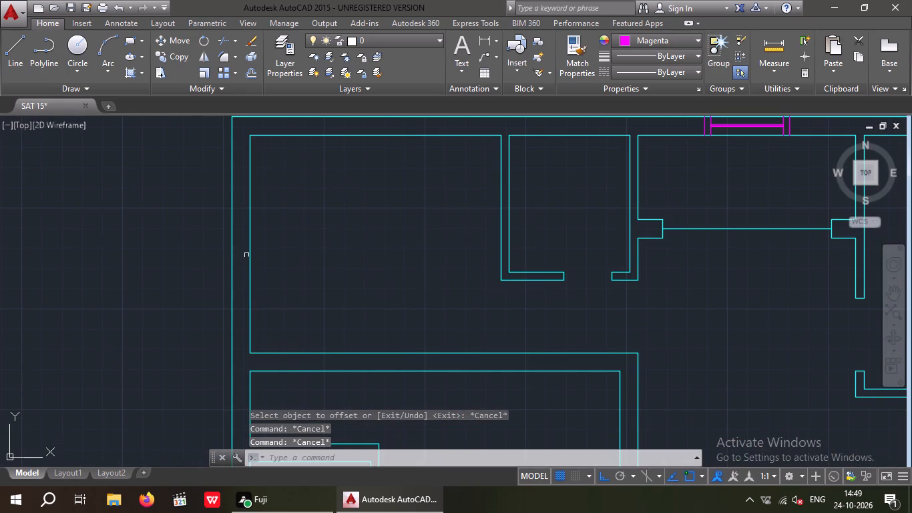
Draw a magenta cross line through the left outer wall at the midpoint of the upper-left bedroom's inner wall line.
key(l)
key(Return)
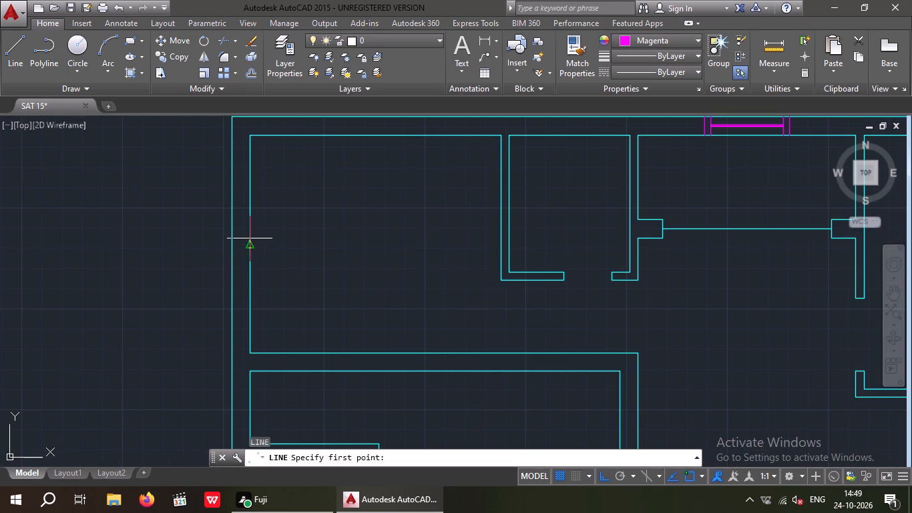
drag(251, 244, 244, 246)
scroll(218, 242, up, 3)
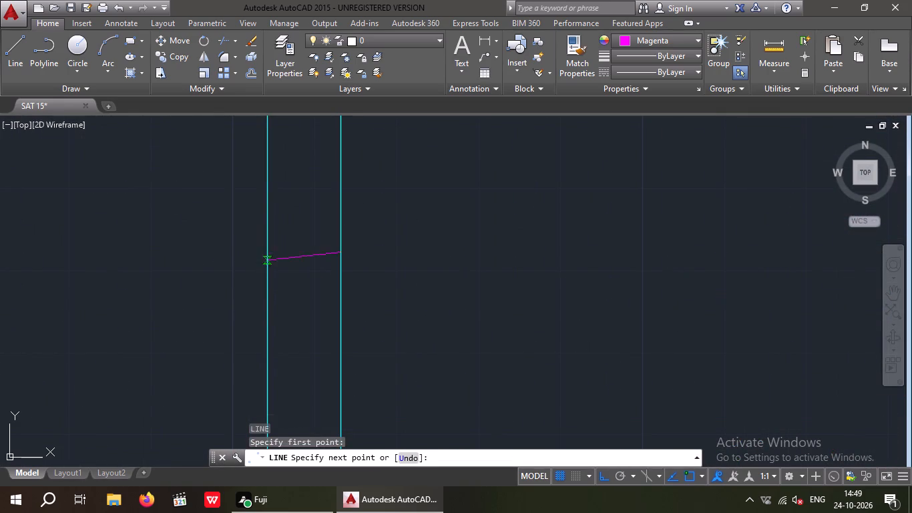
click(267, 255)
key(Escape)
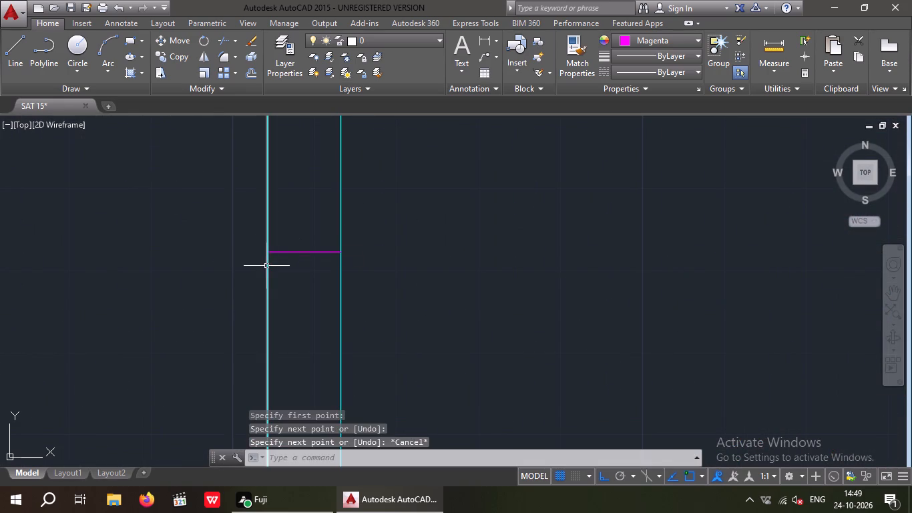
key(Escape)
key(Escape)
Offset the magenta cross line in the upper-left bedroom's left outer wall by 1'6" to both sides.
key(o)
key(Return)
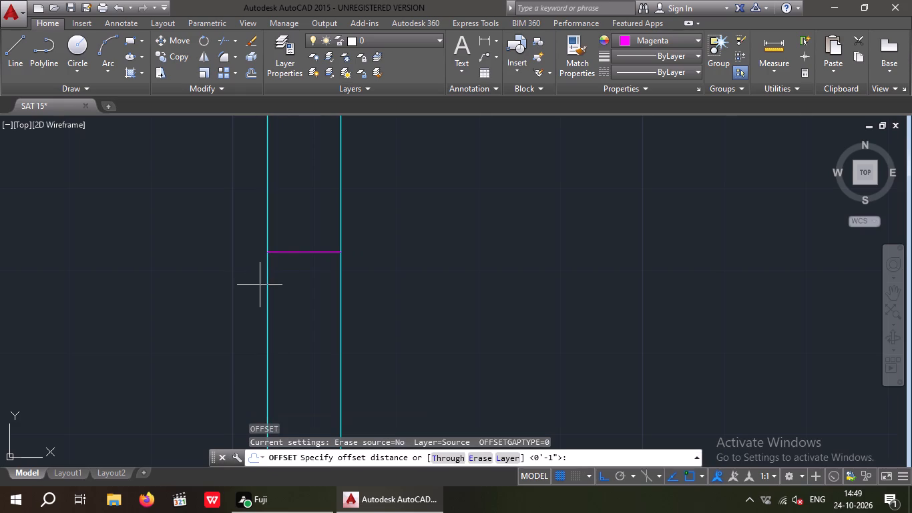
key(1)
key(apostrophe)
key(6)
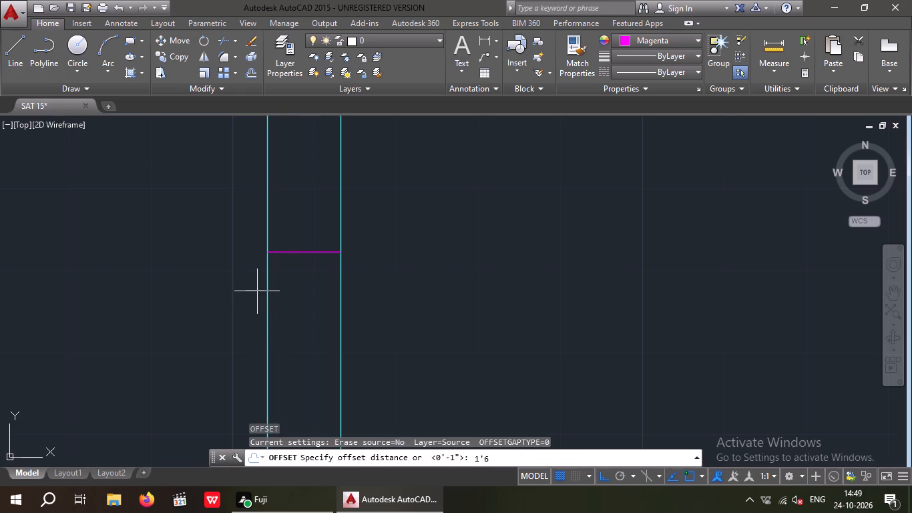
key(shift+quotedbl)
key(Return)
scroll(253, 265, down, 4)
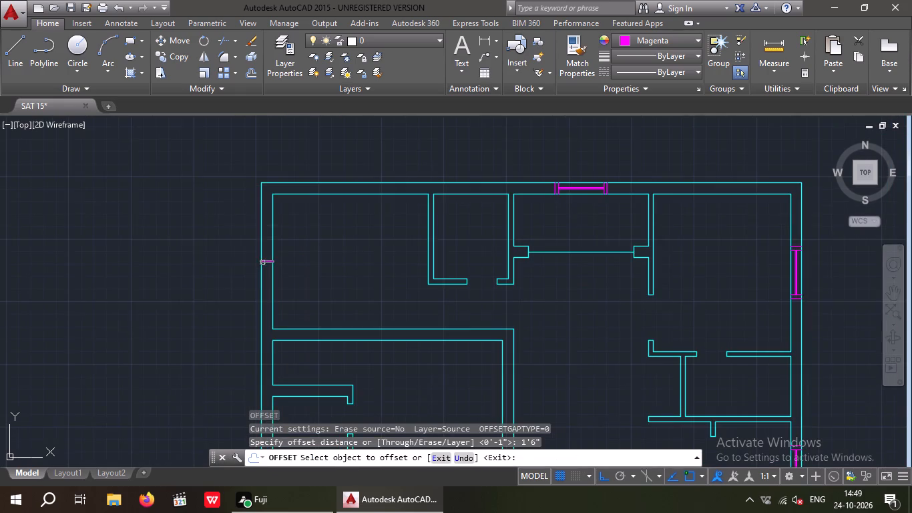
scroll(268, 260, up, 1)
click(264, 261)
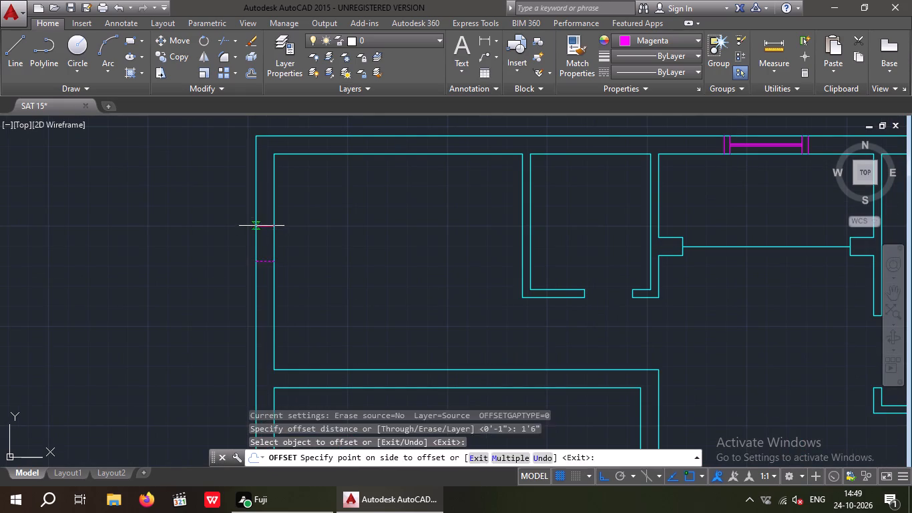
drag(262, 222, 262, 228)
scroll(268, 269, up, 1)
drag(260, 259, 264, 285)
click(271, 297)
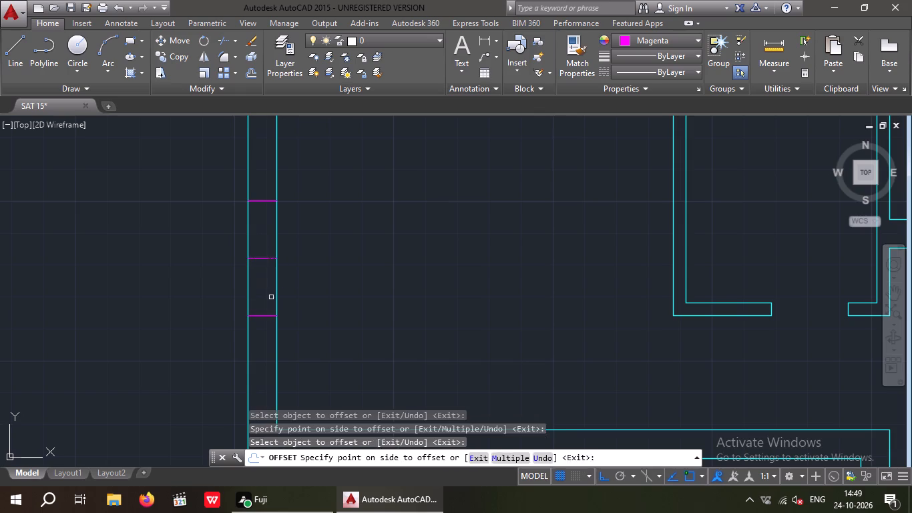
key(Escape)
key(Escape)
Erase the middle magenta cross line in the upper-left bedroom's left outer wall.
scroll(261, 263, up, 2)
drag(270, 274, 254, 263)
click(244, 238)
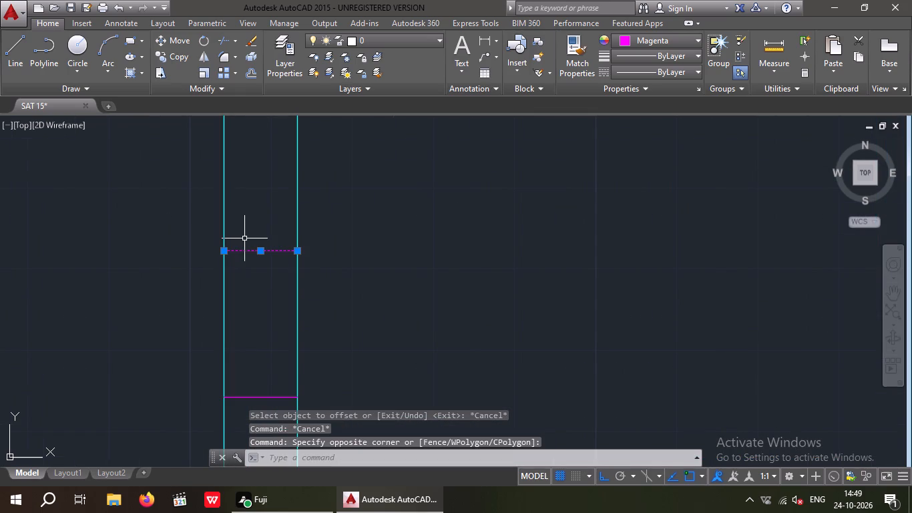
key(Delete)
Offset the two magenta cross lines in the upper-left bedroom's left outer wall outward by 3", one to each side.
scroll(240, 245, down, 3)
middle_click(239, 252)
key(Escape)
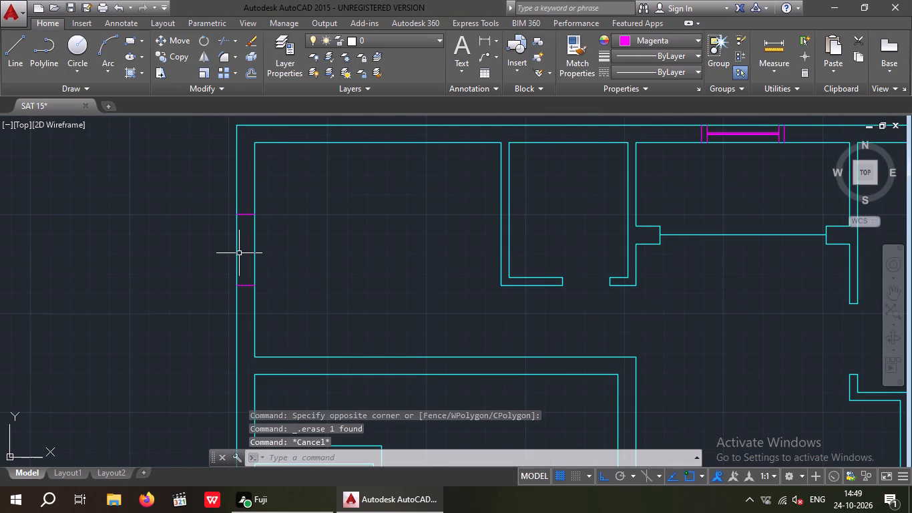
key(Escape)
key(o)
key(Return)
key(3)
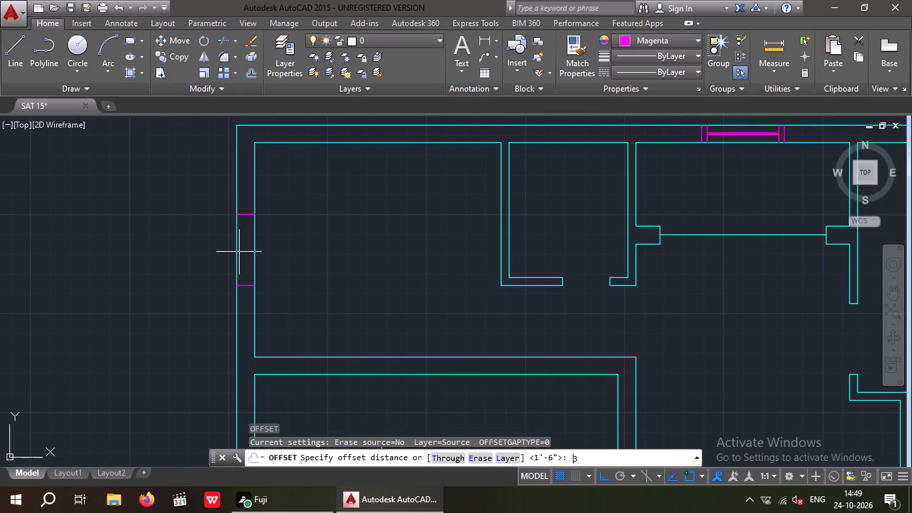
key(shift+quotedbl)
key(Return)
scroll(244, 210, up, 1)
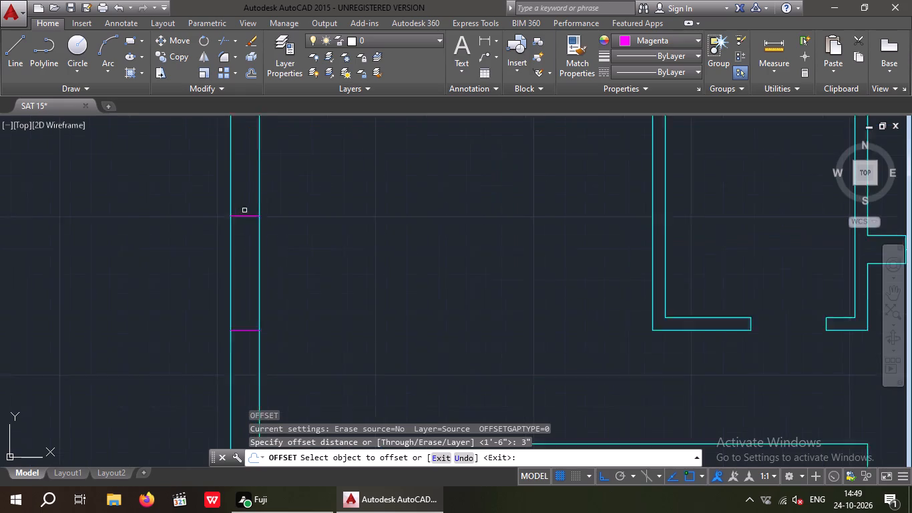
scroll(244, 210, up, 1)
click(244, 220)
click(247, 191)
scroll(244, 206, down, 3)
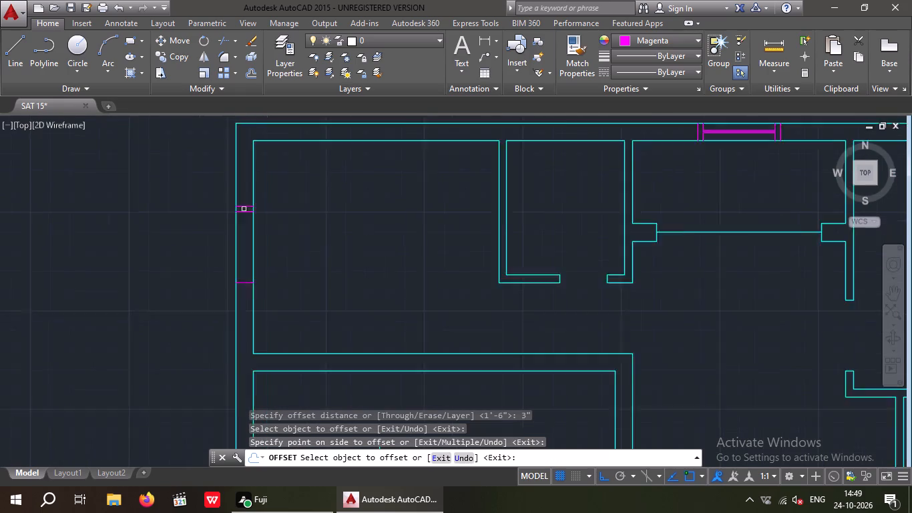
scroll(243, 255, up, 3)
drag(242, 254, 242, 267)
click(242, 279)
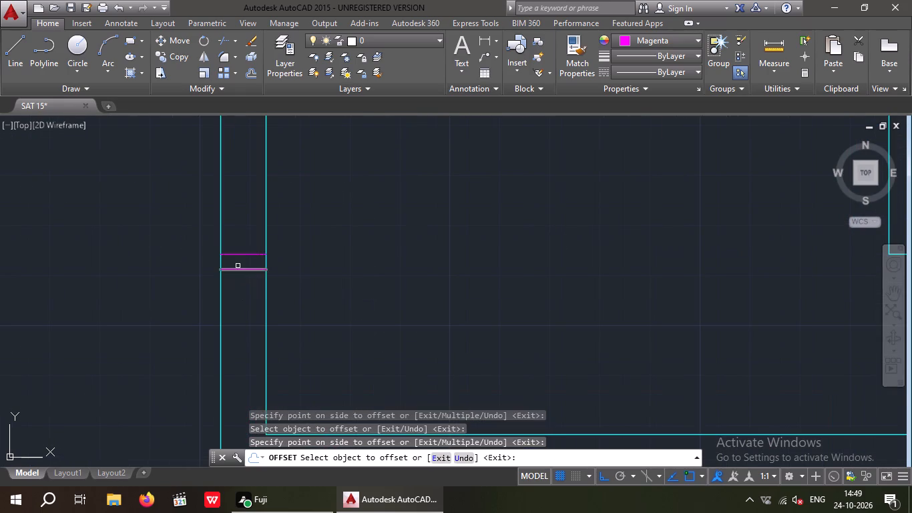
scroll(238, 266, down, 2)
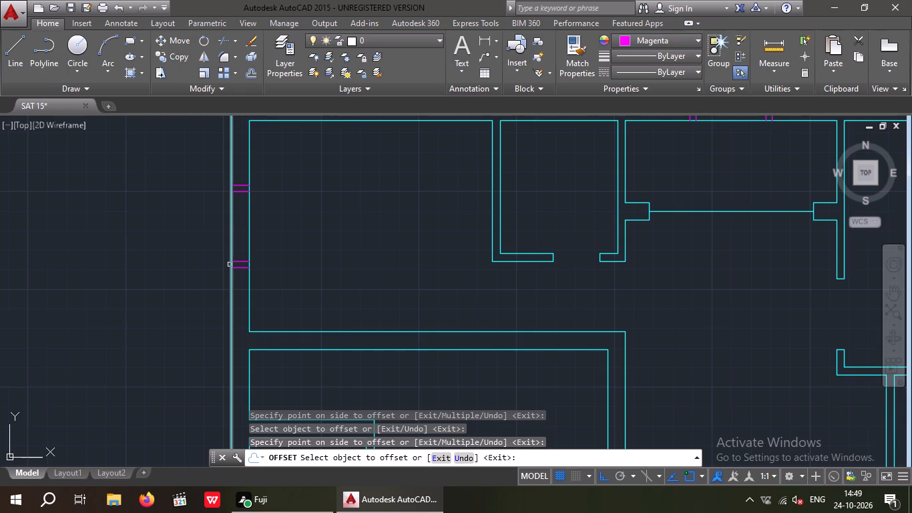
key(Escape)
key(Escape)
key(Escape)
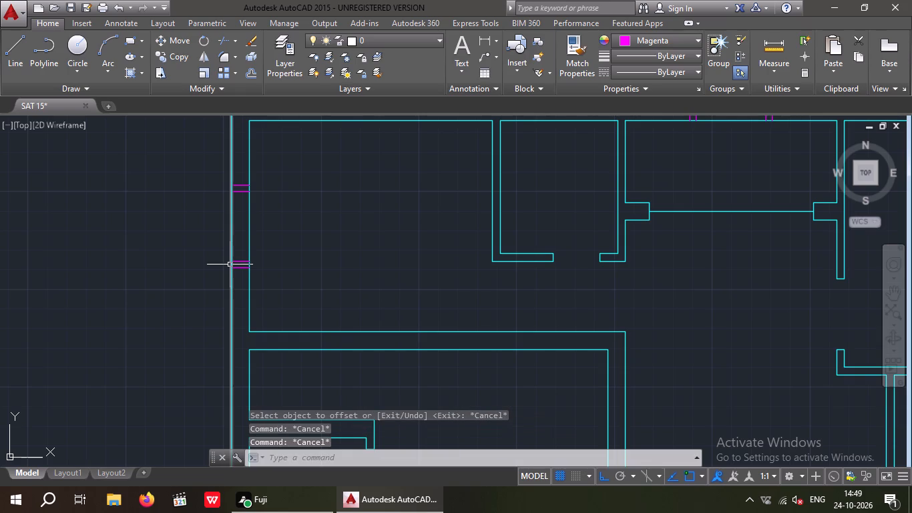
Draw a magenta centre line between the two inner cross lines in the upper-left bedroom's left outer wall, midpoint to midpoint.
key(l)
key(Return)
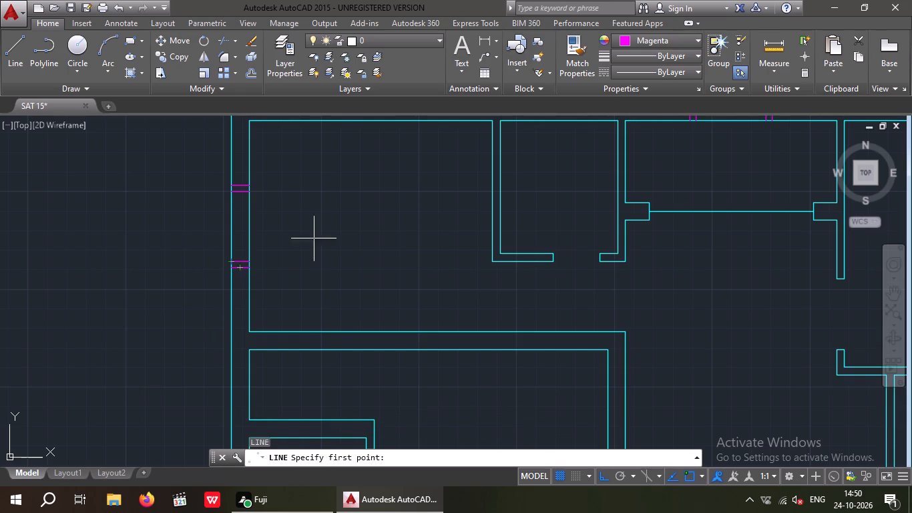
drag(239, 191, 240, 198)
scroll(246, 242, up, 2)
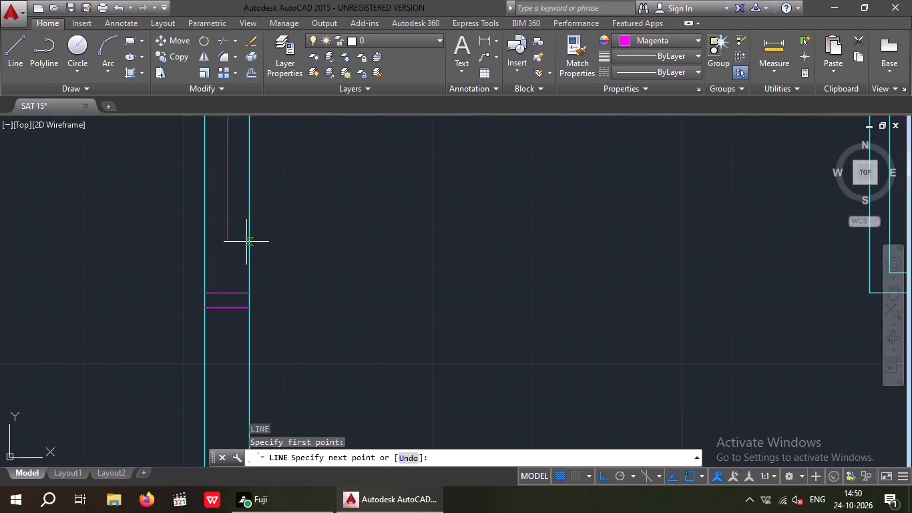
click(226, 298)
key(Escape)
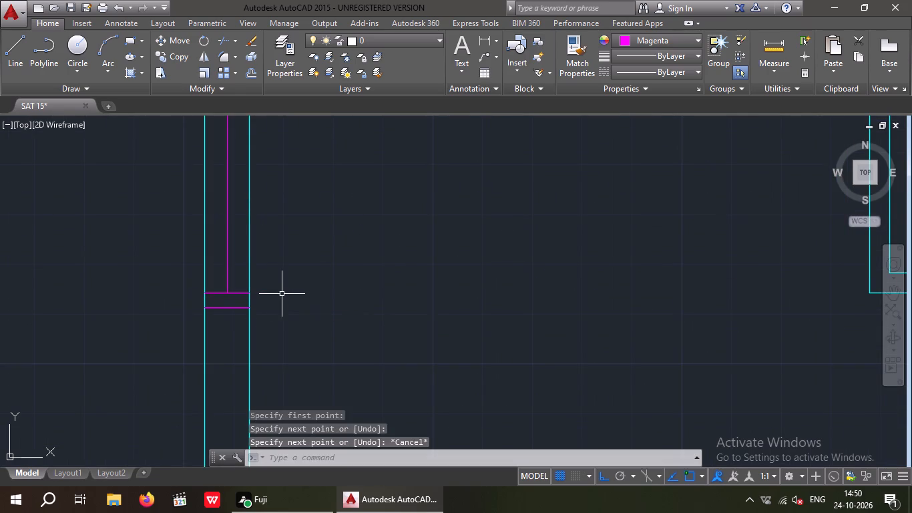
key(Escape)
key(i)
key(Escape)
key(Escape)
key(Escape)
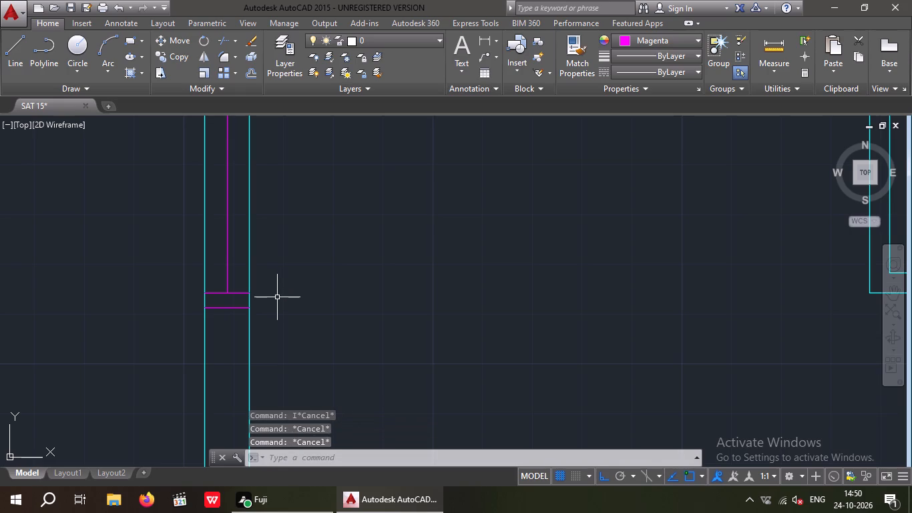
Offset the window's magenta centre line in the upper-left bedroom's left outer wall by 1/2" to both sides.
key(o)
key(Return)
text(1/2)
key(shift+quotedbl)
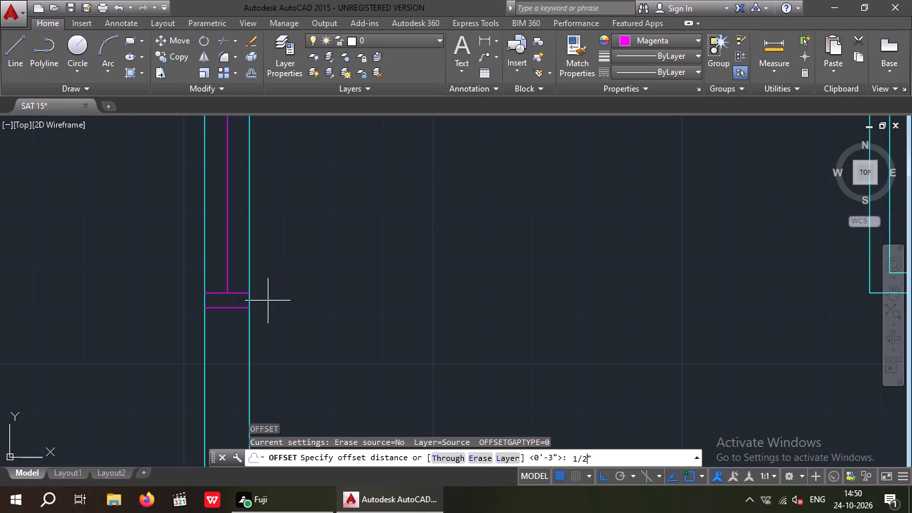
key(Return)
scroll(245, 224, down, 2)
scroll(234, 219, up, 2)
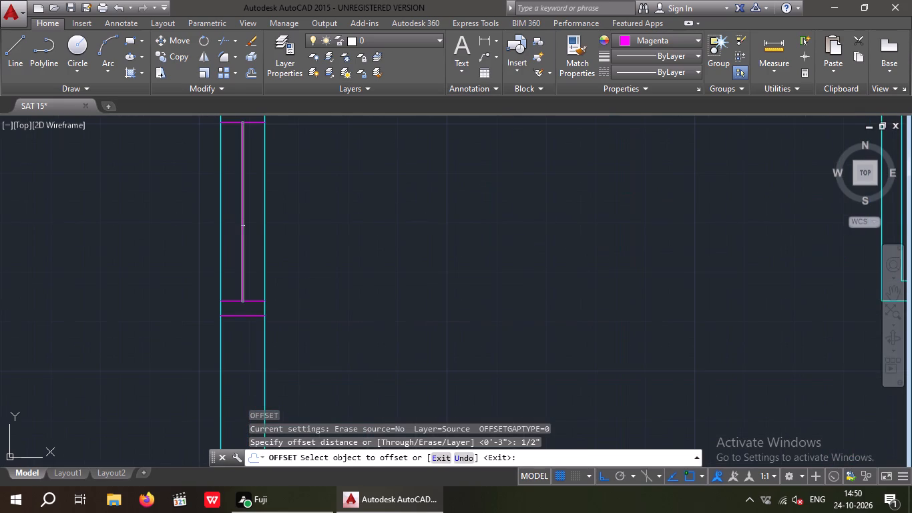
click(242, 224)
click(260, 223)
scroll(245, 228, up, 3)
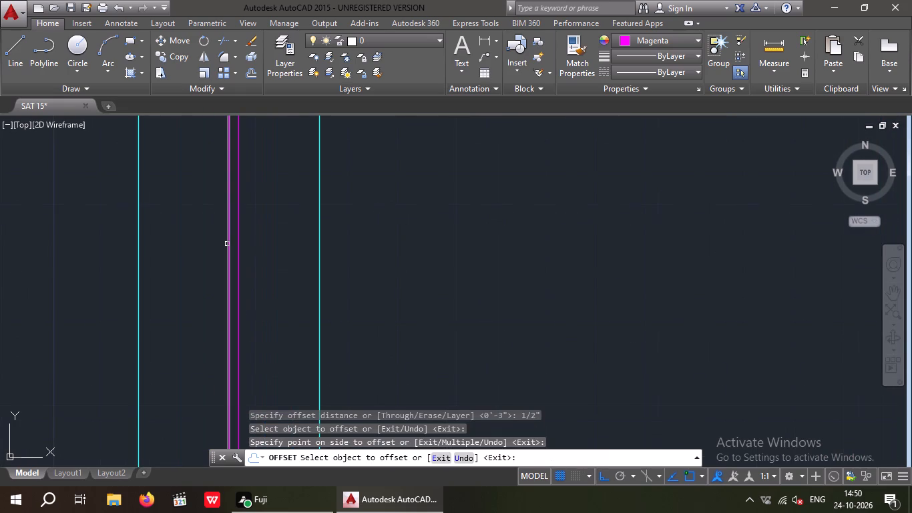
drag(227, 244, 200, 254)
click(191, 256)
scroll(202, 226, down, 7)
middle_drag(234, 217, 225, 176)
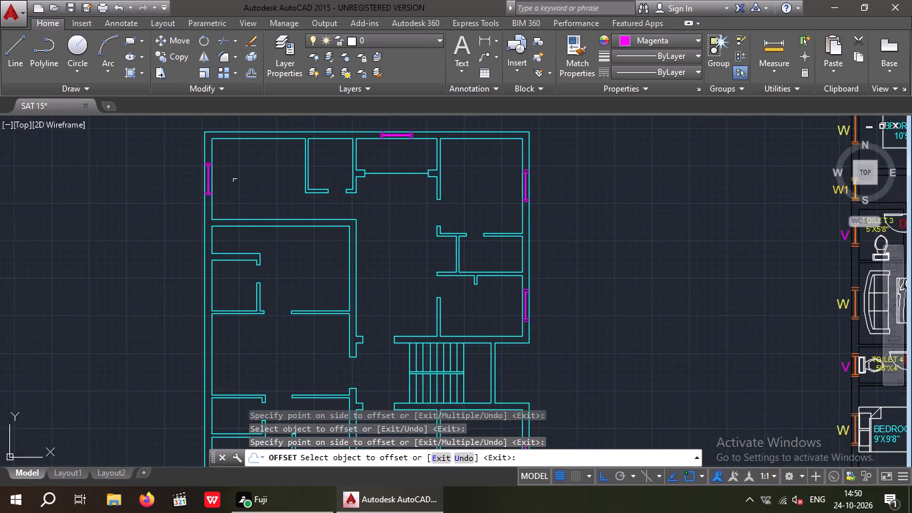
scroll(241, 184, down, 1)
middle_drag(242, 191, 229, 182)
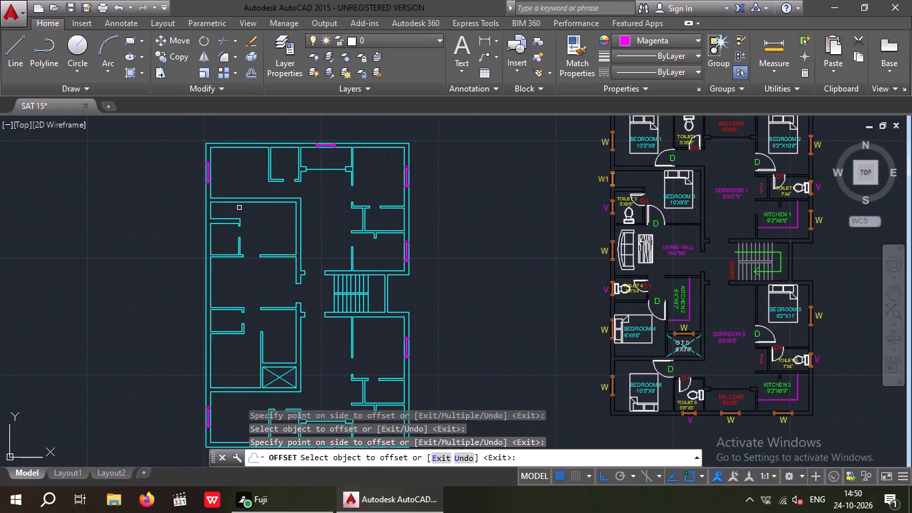
Draw a magenta line across the left outer wall of Bedroom 3, from the inner wall face's midpoint perpendicular to the outer face.
key(Escape)
key(Escape)
scroll(203, 209, up, 4)
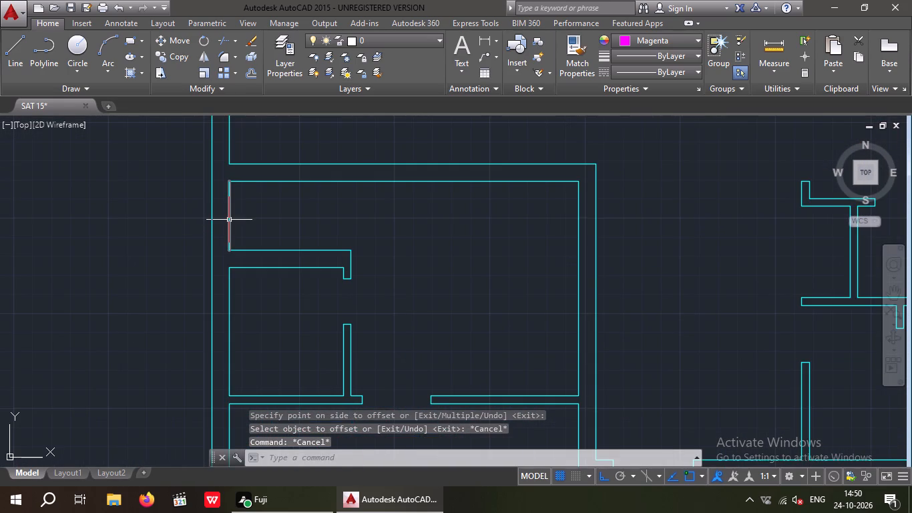
text(L)
key(space)
scroll(219, 212, up, 2)
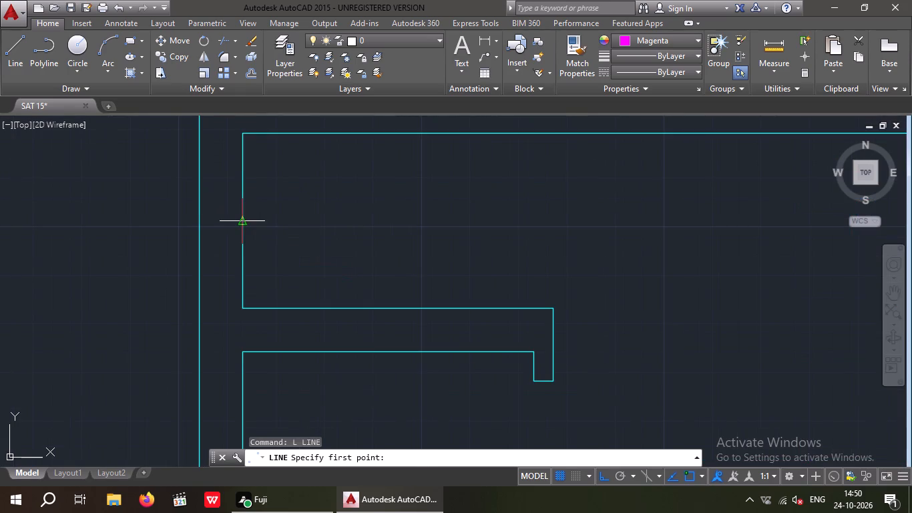
drag(244, 224, 224, 230)
scroll(194, 229, up, 2)
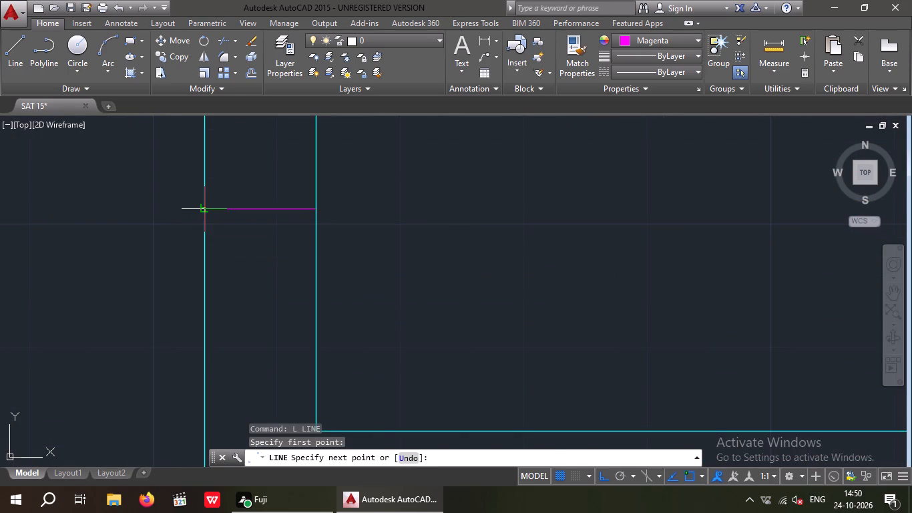
click(202, 208)
scroll(240, 218, down, 1)
key(Escape)
key(Escape)
Offset the magenta cross line in Bedroom 3's left outer wall by 1' to both sides.
key(o)
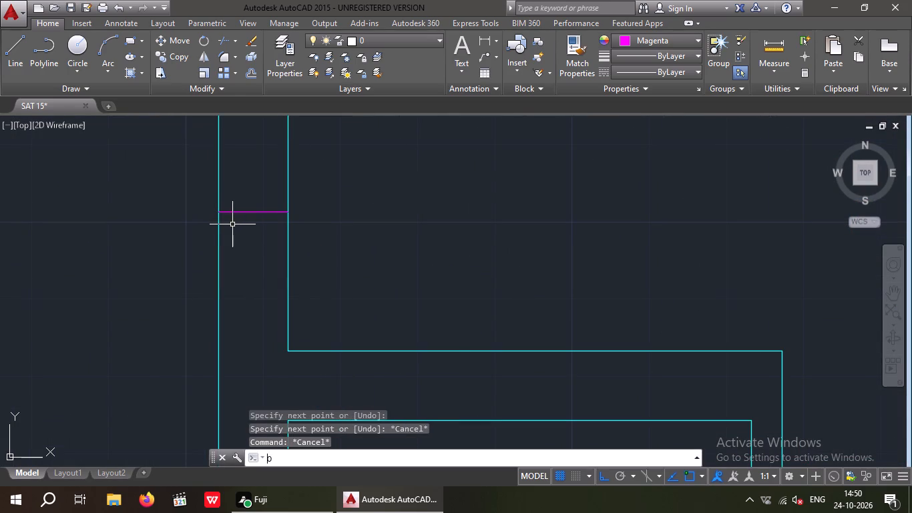
key(Return)
key(1)
key(apostrophe)
key(Return)
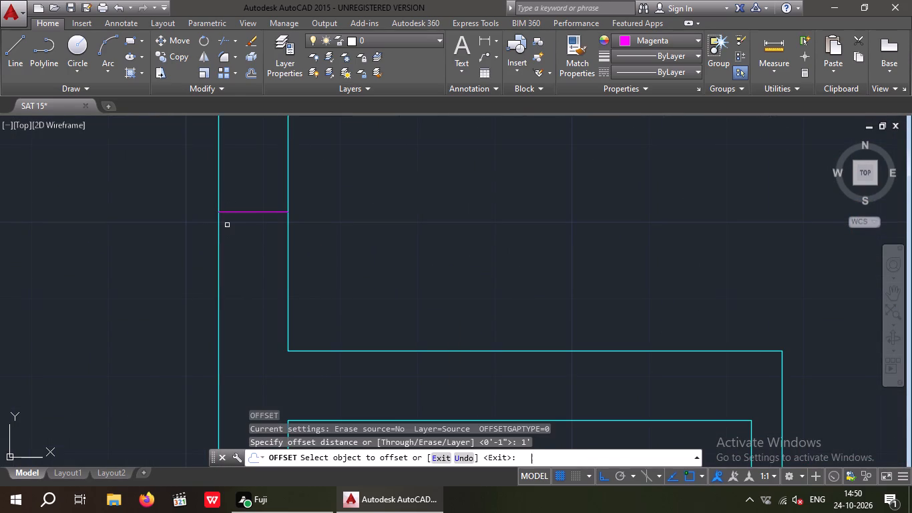
scroll(238, 218, down, 2)
drag(248, 216, 240, 210)
click(236, 193)
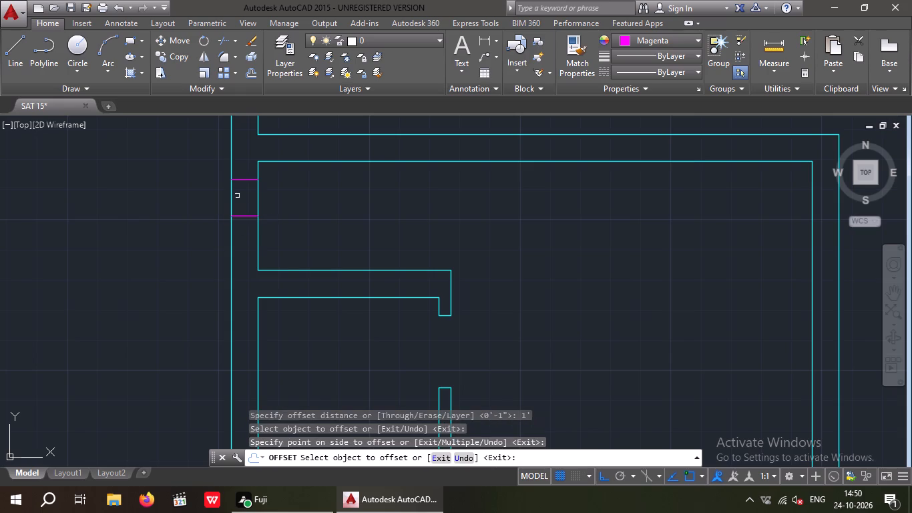
drag(242, 216, 246, 234)
click(248, 247)
key(Escape)
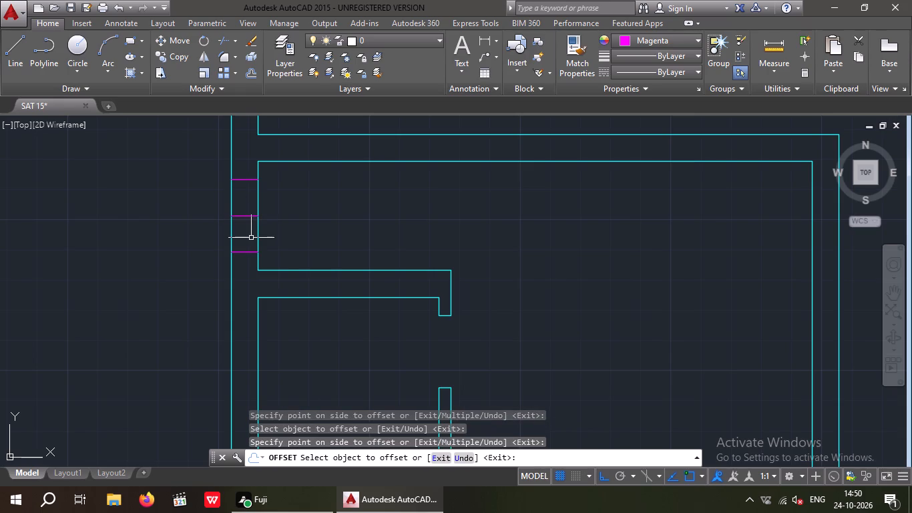
key(Escape)
key(Escape)
Offset the two end cross lines in Bedroom 3's left outer wall outward by 3", one to each side.
key(o)
key(Return)
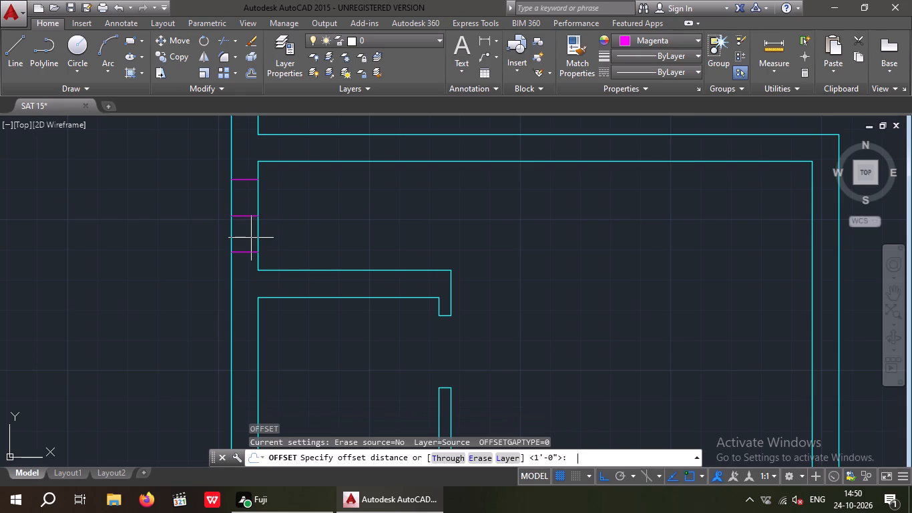
key(3)
key(shift+quotedbl)
key(Return)
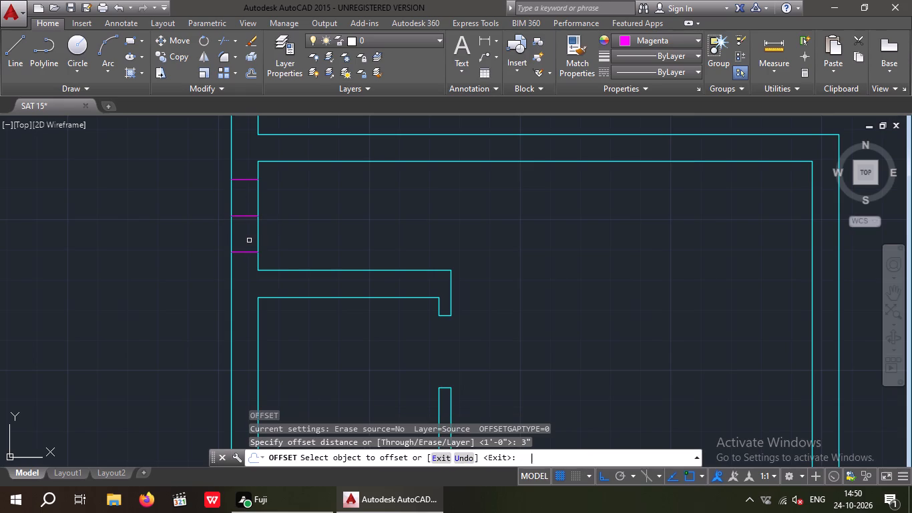
click(244, 180)
drag(245, 160, 247, 168)
drag(243, 252, 243, 263)
click(244, 273)
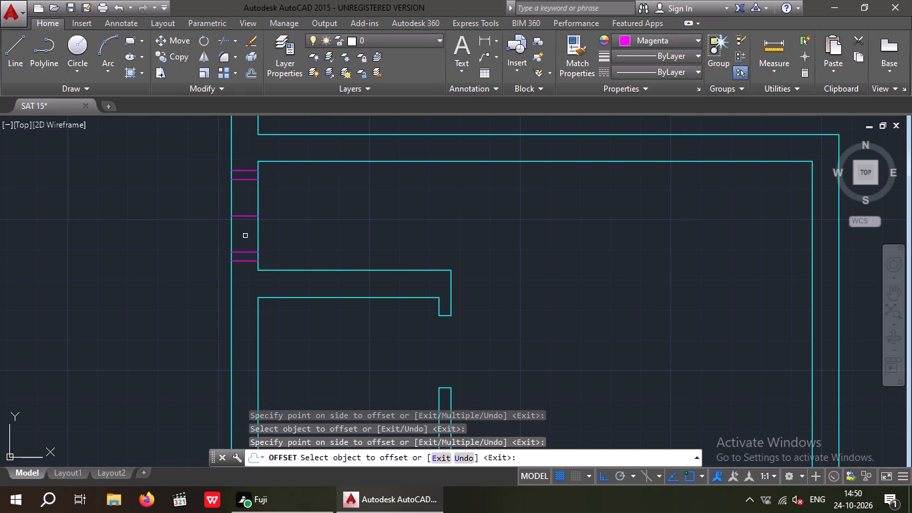
key(Escape)
key(Escape)
Erase the middle magenta cross line in Bedroom 3's left outer wall.
scroll(245, 218, up, 2)
drag(261, 242, 230, 221)
click(222, 195)
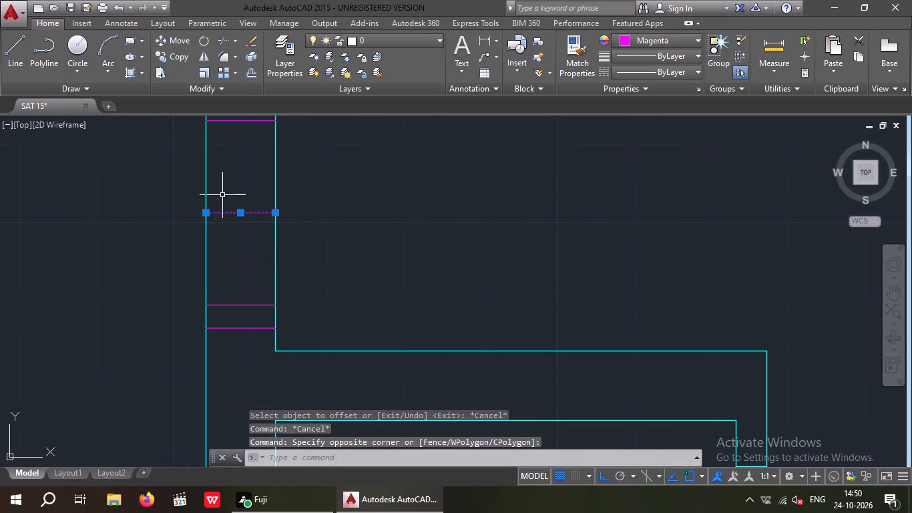
key(Delete)
scroll(222, 197, down, 2)
middle_drag(214, 244, 211, 263)
key(Escape)
key(Escape)
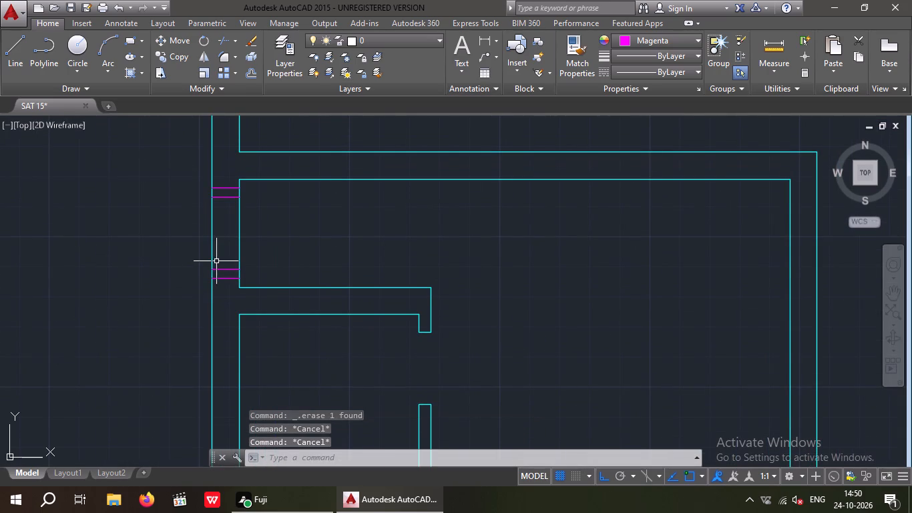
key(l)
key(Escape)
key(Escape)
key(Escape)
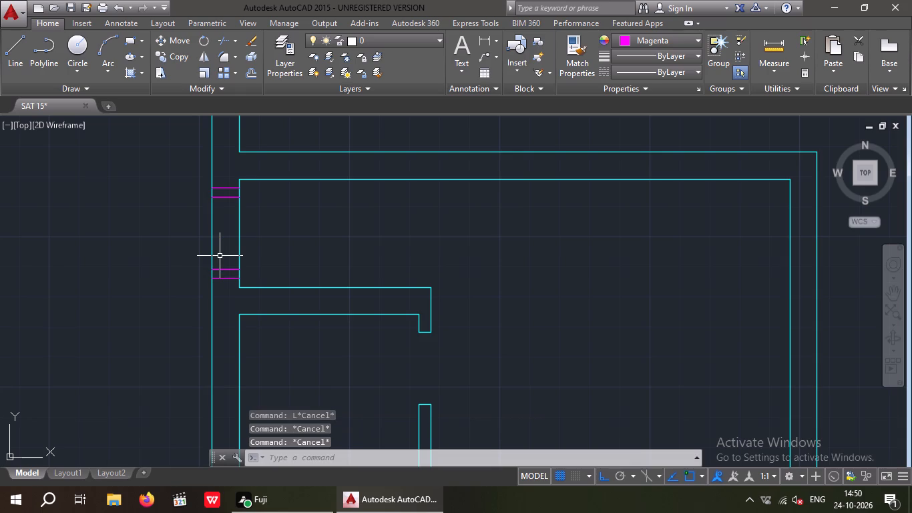
Draw a magenta centre line between the two inner cross lines in Bedroom 3's left outer wall, midpoint to midpoint.
key(l)
key(Return)
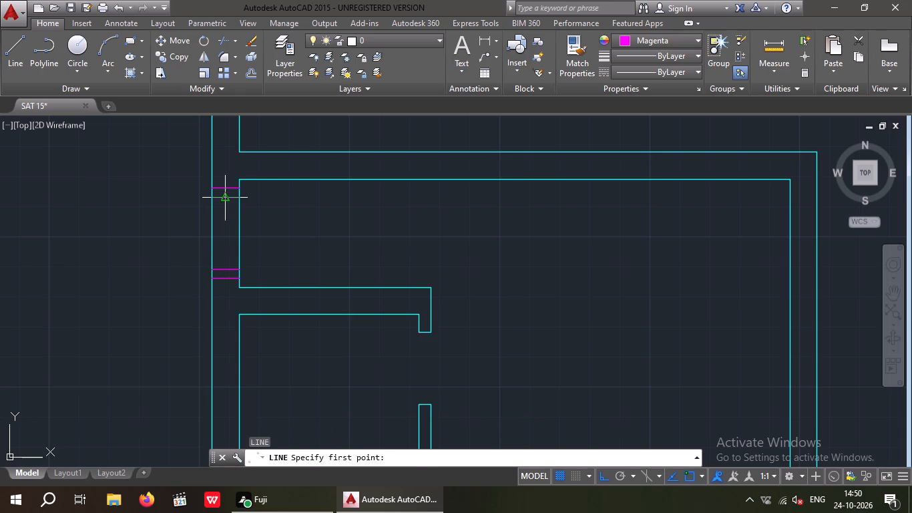
click(223, 197)
scroll(228, 246, up, 3)
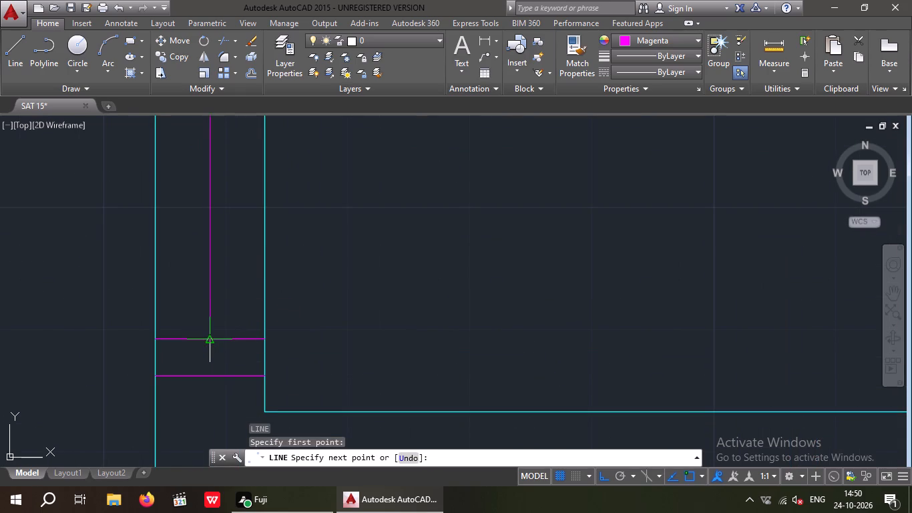
click(212, 337)
key(Escape)
key(Escape)
key(Escape)
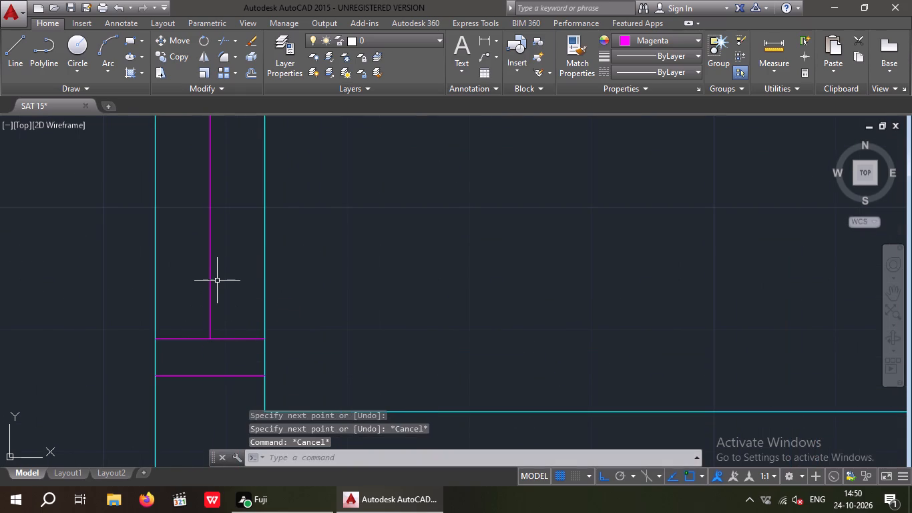
Offset the window's magenta centre line in Bedroom 3's left outer wall by 1/2" to both sides.
key(o)
key(Return)
key(1)
text(/2)
key(shift+quotedbl)
key(Return)
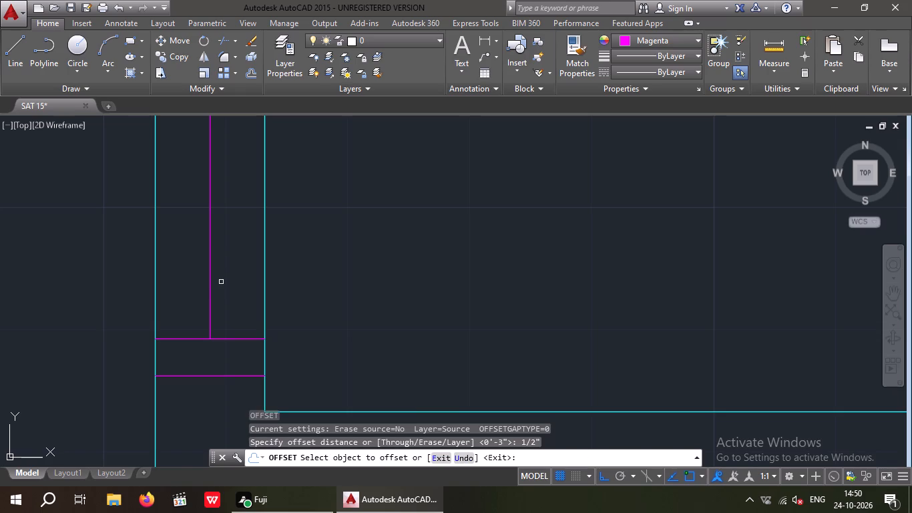
scroll(220, 265, down, 2)
click(217, 261)
click(244, 261)
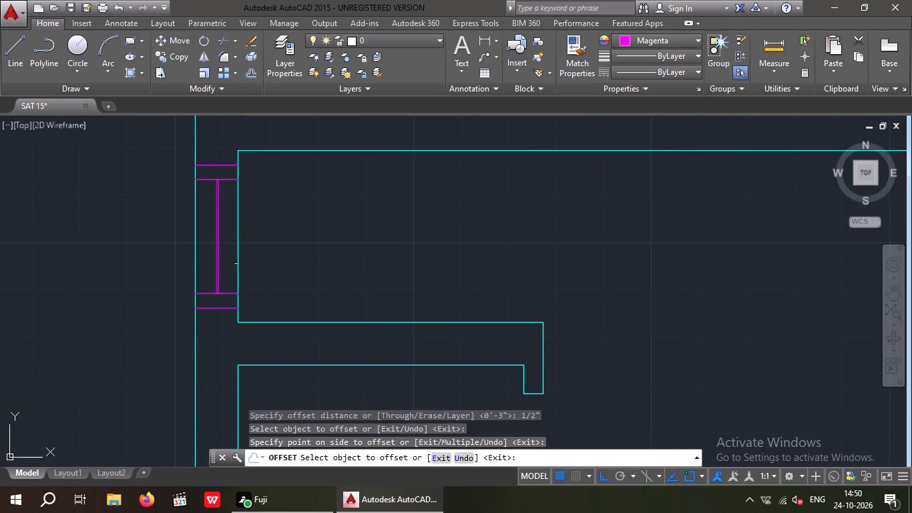
scroll(214, 263, up, 2)
drag(218, 260, 191, 278)
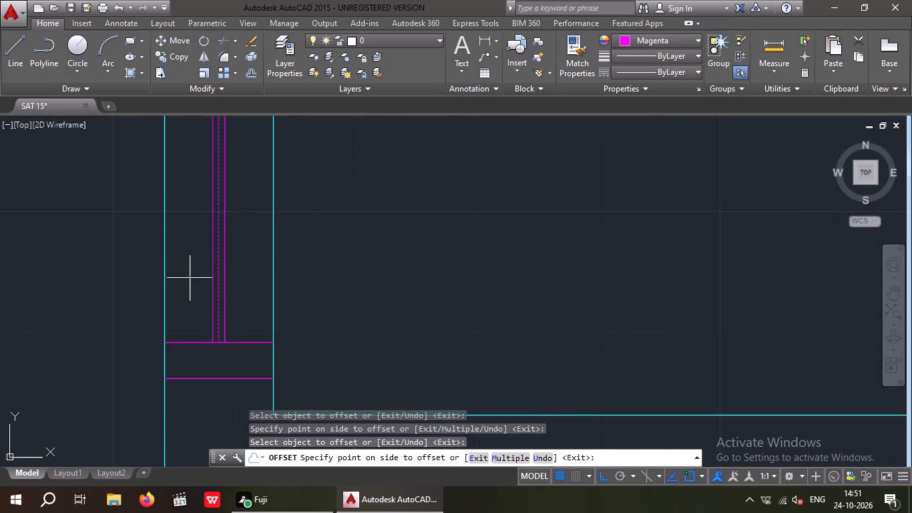
click(190, 278)
scroll(199, 267, down, 6)
middle_drag(247, 251, 241, 238)
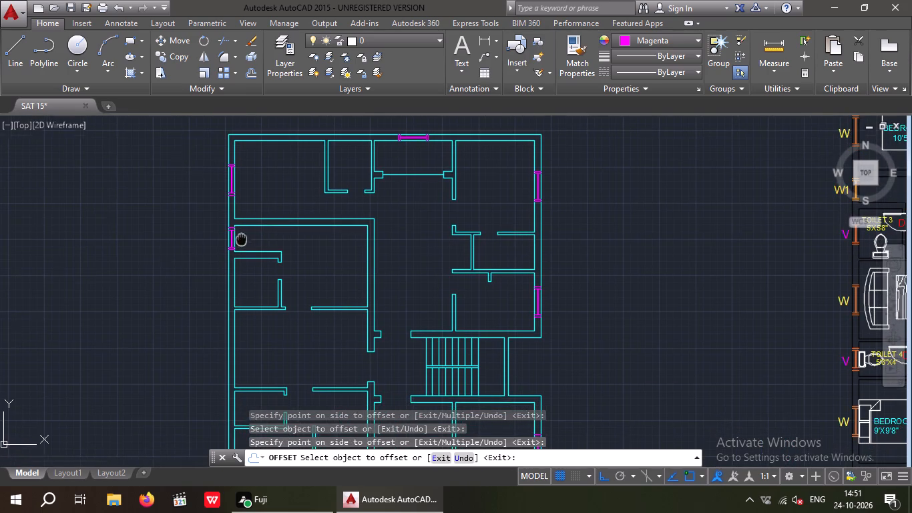
scroll(254, 259, down, 1)
middle_drag(254, 259, 199, 285)
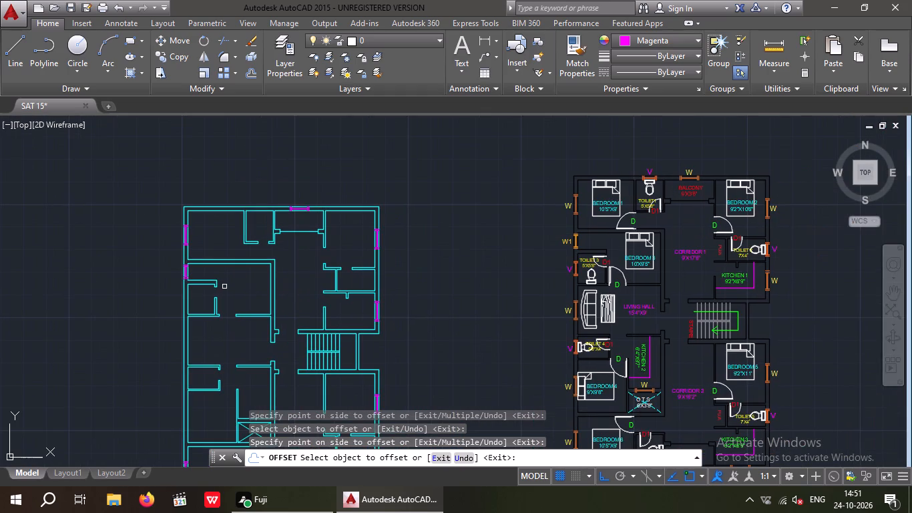
key(Escape)
key(Escape)
Draw a magenta line across the living hall's left outer wall, from the inner wall face's midpoint perpendicular to the outer face.
middle_drag(194, 362, 221, 299)
scroll(213, 282, up, 3)
key(l)
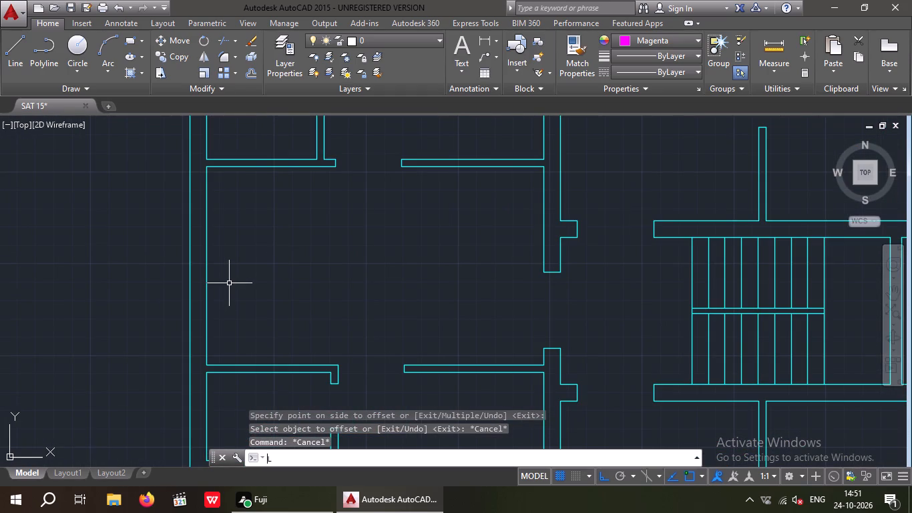
key(Return)
drag(205, 268, 190, 277)
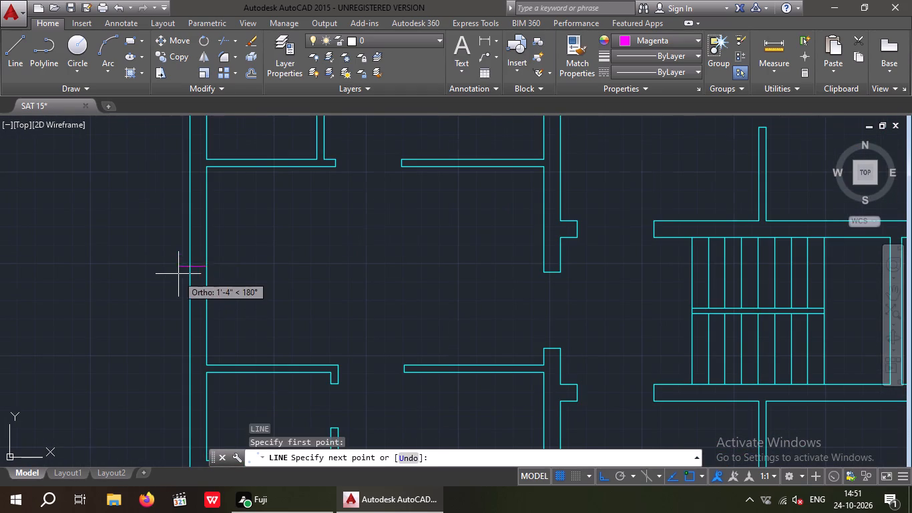
scroll(178, 274, up, 2)
click(203, 255)
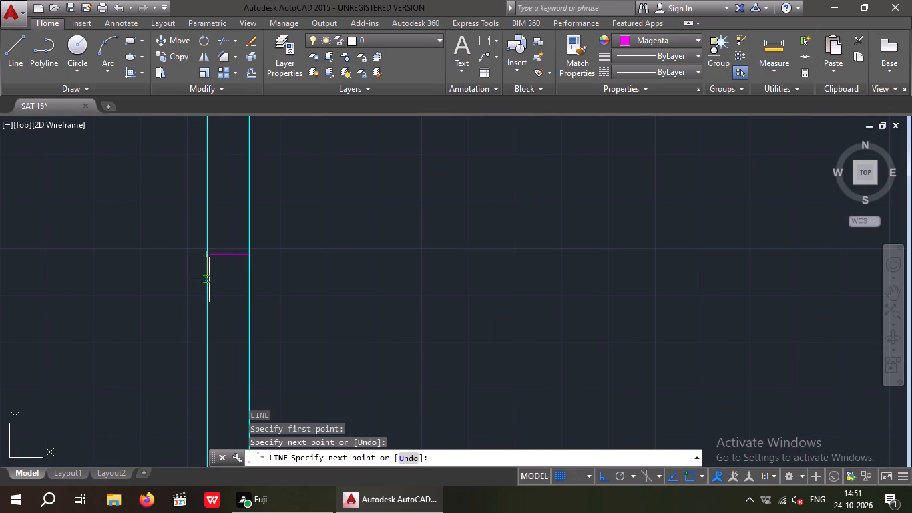
key(Escape)
key(Escape)
Offset the magenta cross line in the living hall's left outer wall by 1'6" to both sides.
key(o)
key(Return)
key(1)
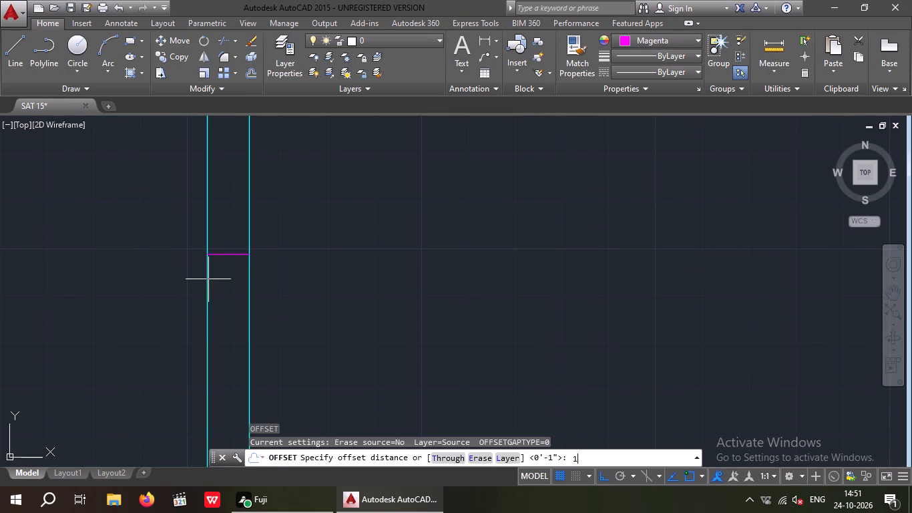
key(apostrophe)
key(6)
key(shift+quotedbl)
key(Return)
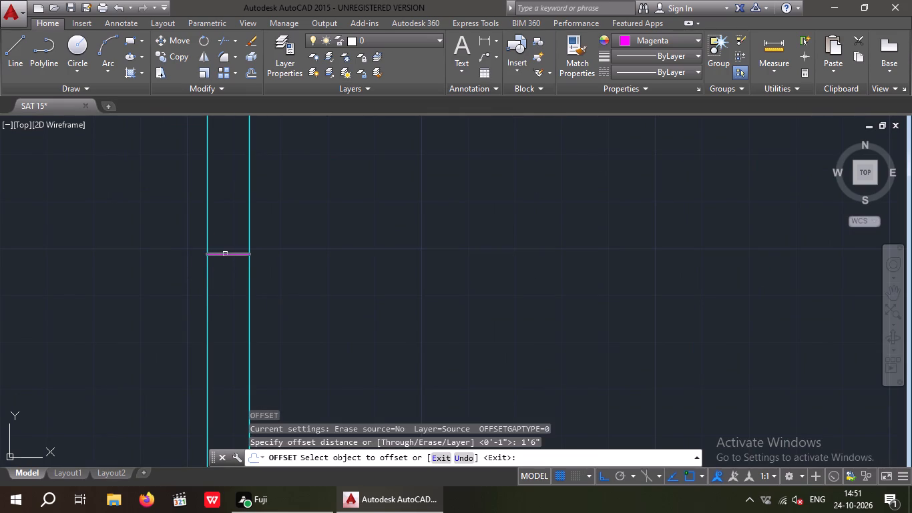
drag(226, 252, 224, 245)
drag(217, 188, 221, 198)
drag(226, 254, 223, 243)
click(218, 205)
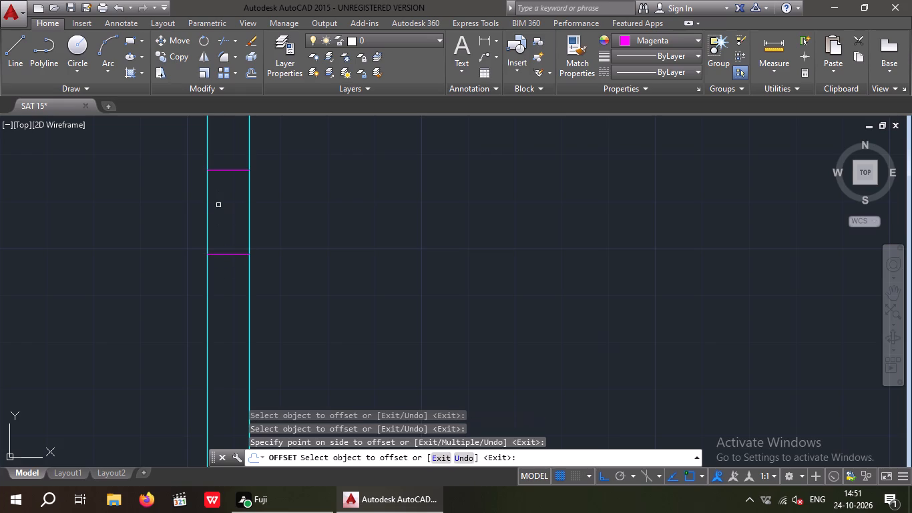
drag(224, 254, 229, 274)
click(231, 296)
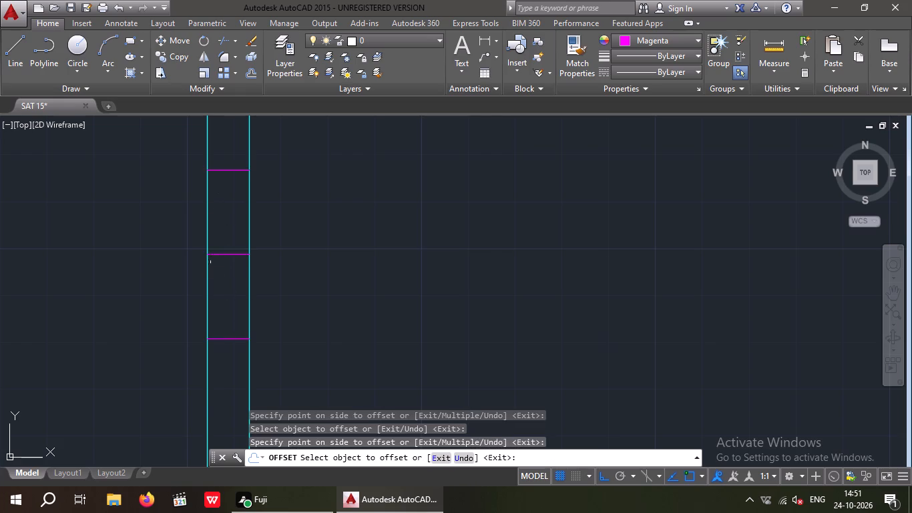
scroll(215, 258, down, 1)
key(Escape)
key(Escape)
Erase the middle magenta cross line in the living hall's left outer wall.
scroll(220, 257, up, 2)
drag(239, 269, 220, 253)
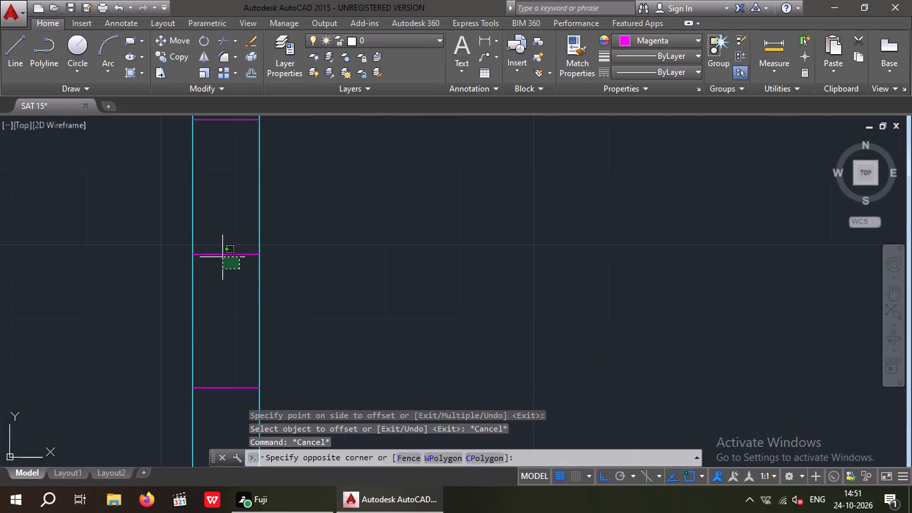
drag(220, 253, 218, 249)
click(216, 226)
key(Delete)
scroll(207, 230, down, 2)
middle_drag(202, 246, 202, 252)
key(Escape)
key(Escape)
Offset the two magenta cross lines in the living hall's left outer wall outward by 3", one to each side.
key(o)
key(Return)
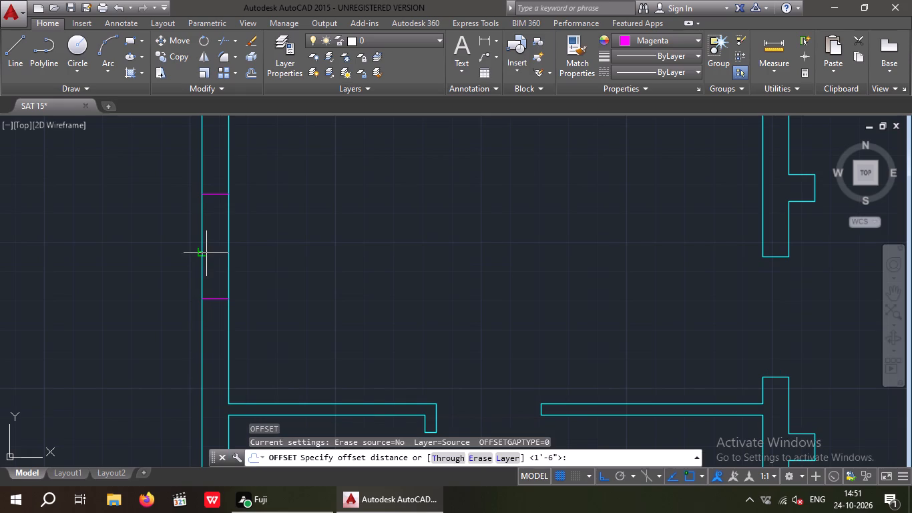
key(3)
key(shift+quotedbl)
key(Return)
scroll(209, 248, down, 1)
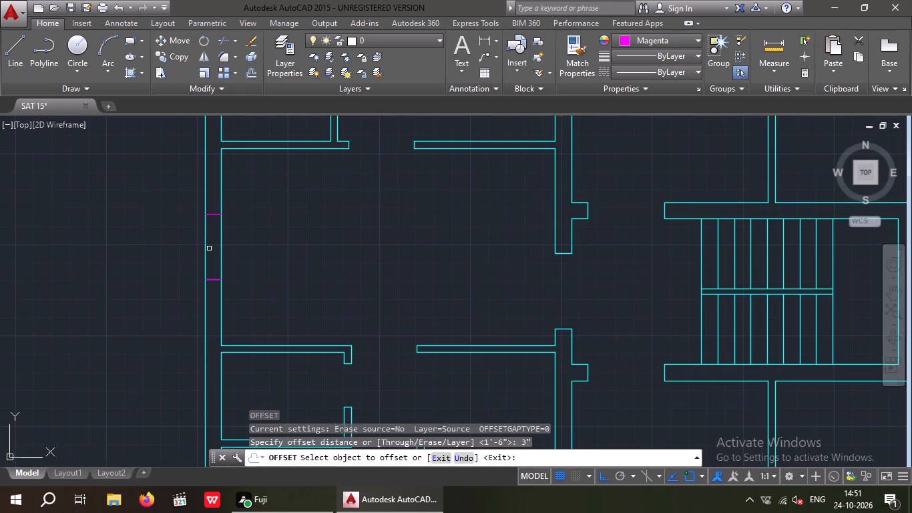
scroll(212, 214, up, 1)
drag(212, 213, 212, 188)
click(212, 166)
scroll(218, 186, down, 2)
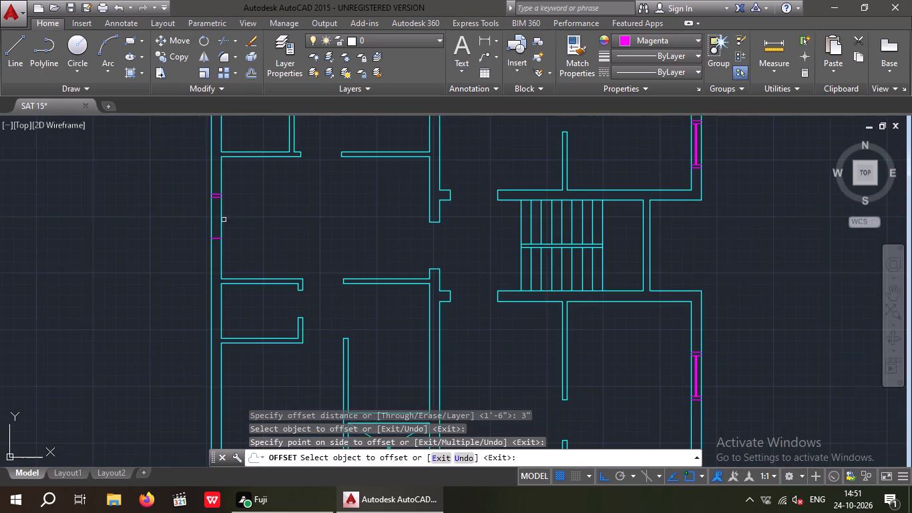
scroll(217, 236, up, 2)
click(212, 242)
click(210, 252)
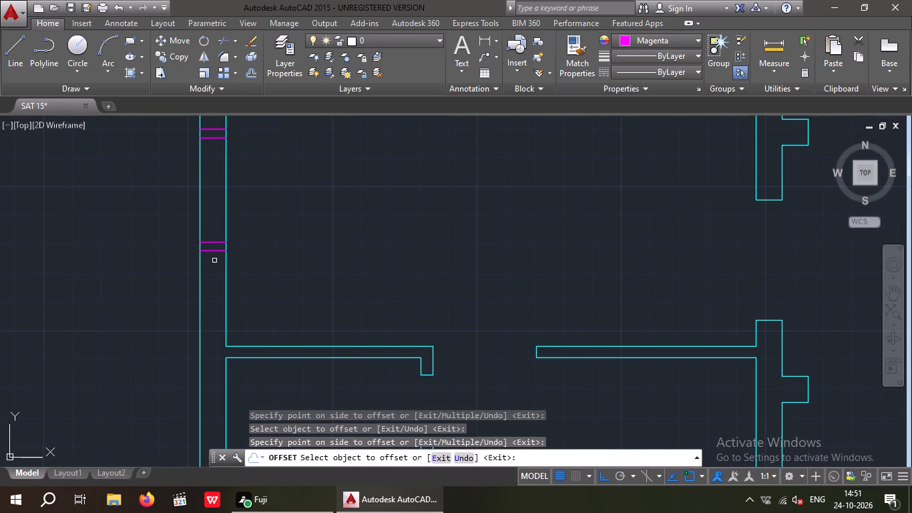
key(Escape)
key(Escape)
Draw a magenta line joining the midpoints of the two inner cross lines in the living hall's left outer wall.
key(l)
key(Return)
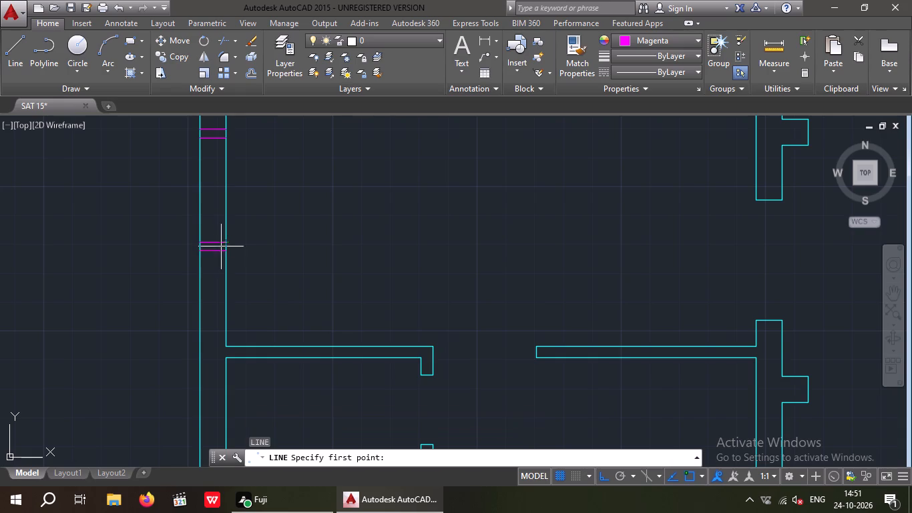
drag(214, 139, 221, 162)
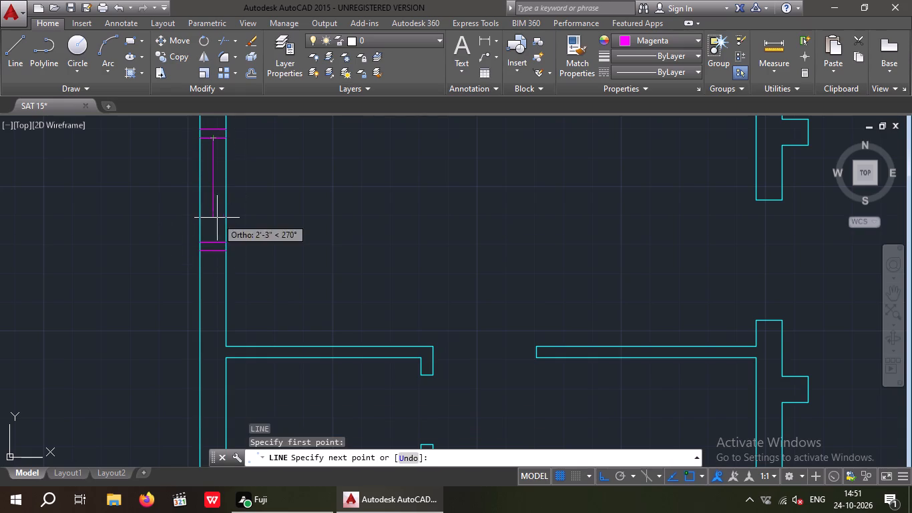
scroll(216, 220, up, 2)
click(204, 275)
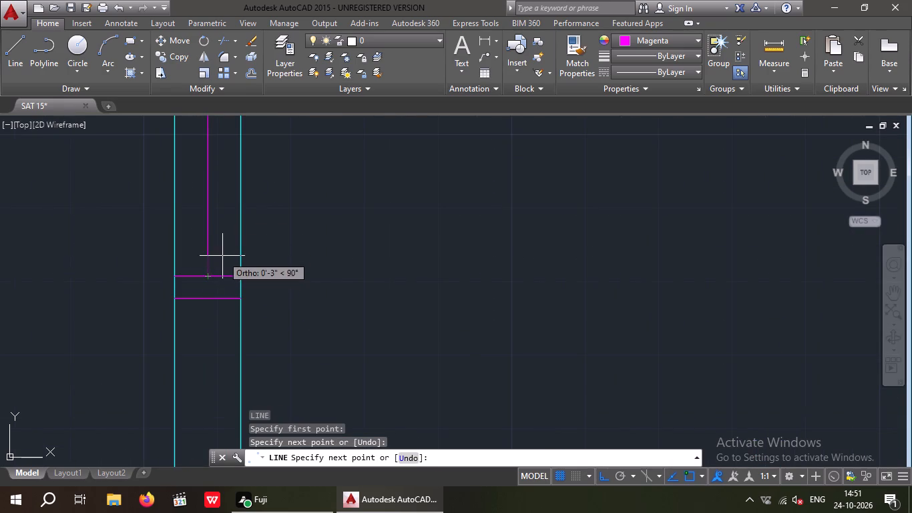
key(Escape)
key(Escape)
Offset the living hall window's magenta centre line by 1/2" to both sides.
key(o)
key(Return)
text(1/2)
key(shift+quotedbl)
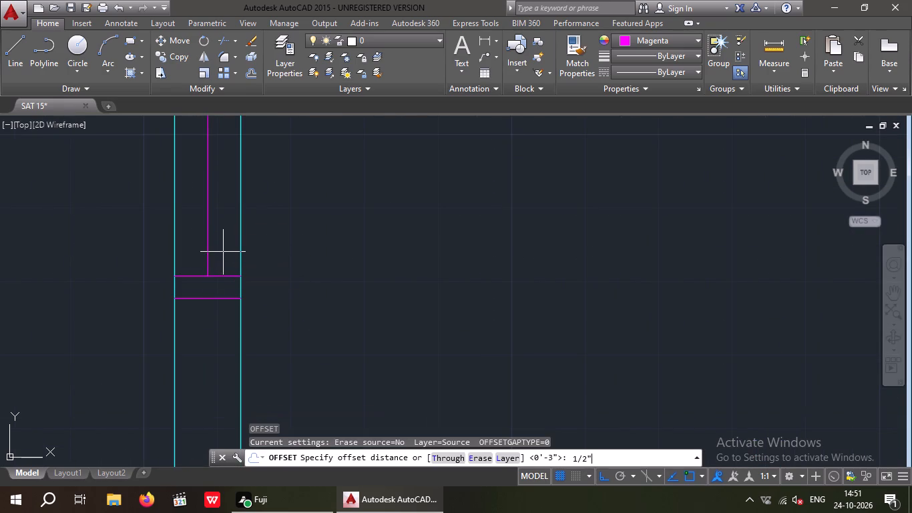
key(Return)
click(207, 235)
click(234, 235)
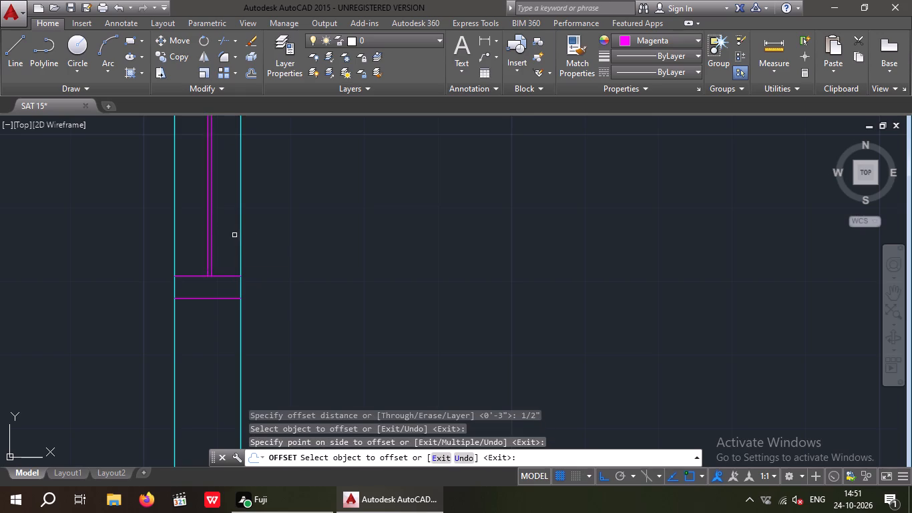
scroll(206, 236, up, 3)
drag(208, 235, 184, 247)
click(183, 247)
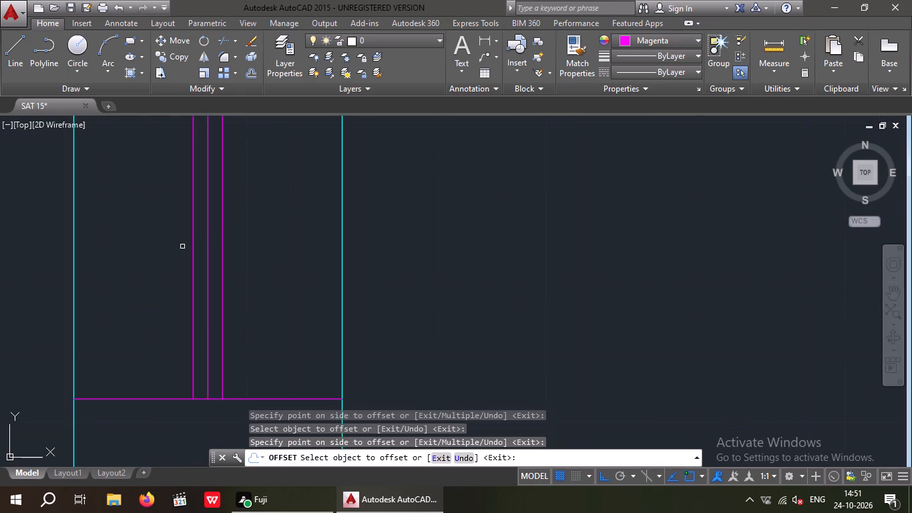
scroll(184, 240, down, 8)
middle_drag(202, 239, 220, 179)
middle_drag(241, 199, 166, 224)
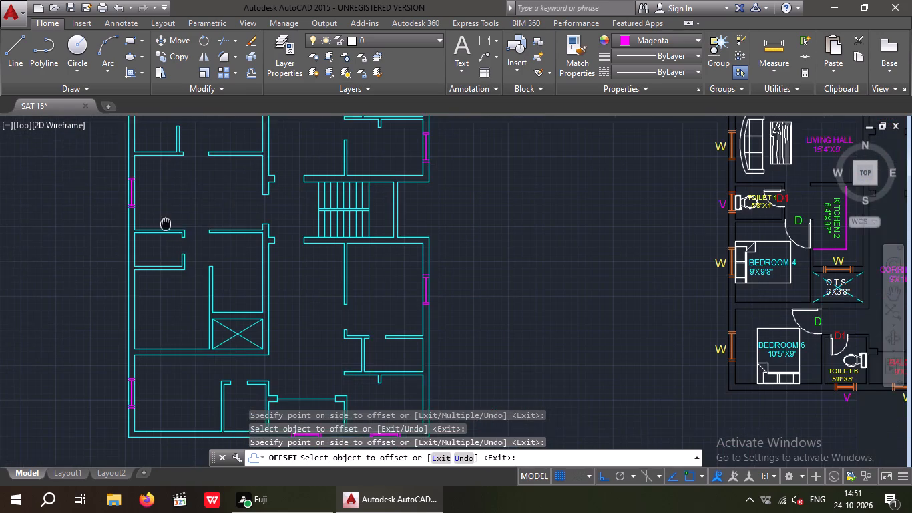
middle_drag(166, 224, 164, 225)
key(Escape)
key(Escape)
Draw a magenta line across bedroom 4's left outer wall, from the inner wall face's midpoint perpendicular to the outer face.
middle_drag(187, 233, 233, 196)
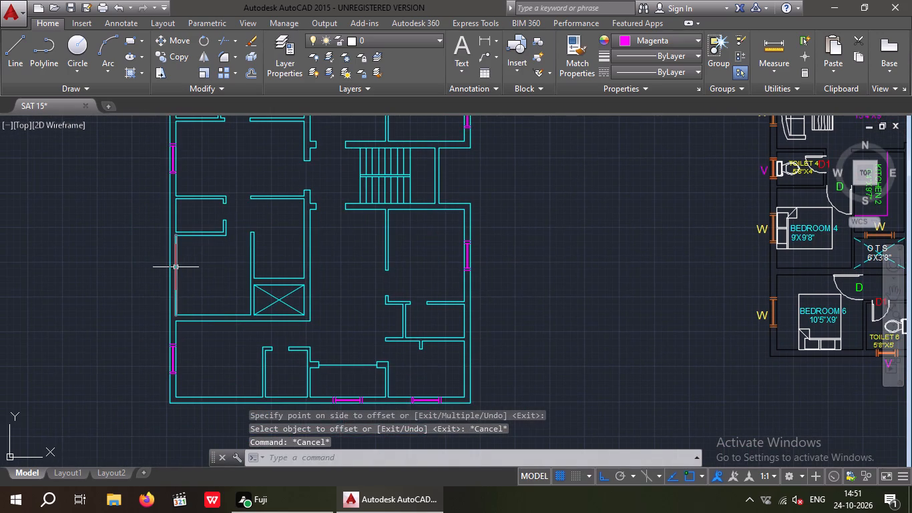
scroll(176, 267, up, 1)
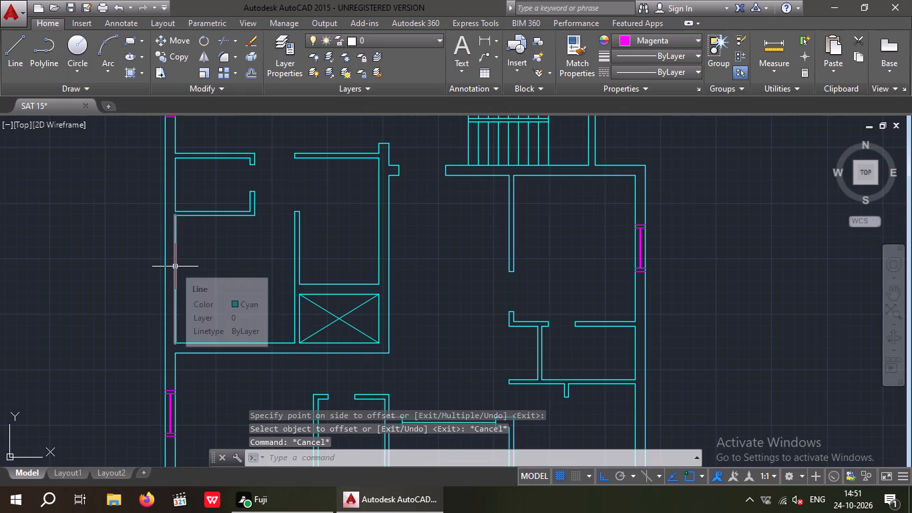
key(l)
key(Return)
click(175, 278)
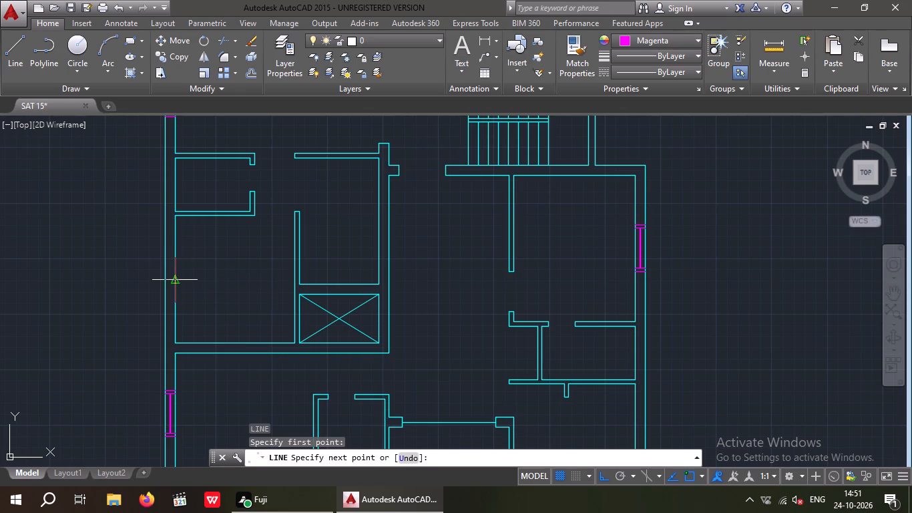
scroll(149, 279, up, 3)
click(206, 279)
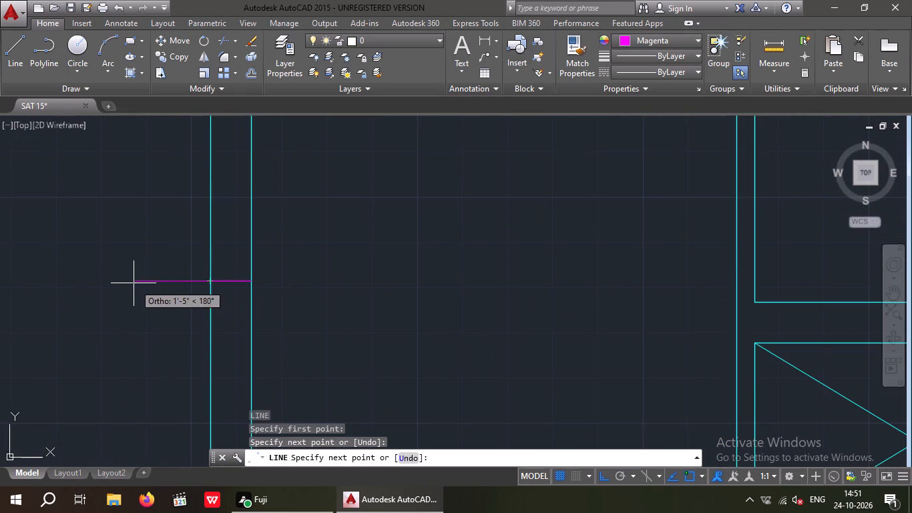
key(Escape)
key(Escape)
Offset the magenta cross line in bedroom 4's left outer wall by 1'6" to both sides.
key(o)
key(Return)
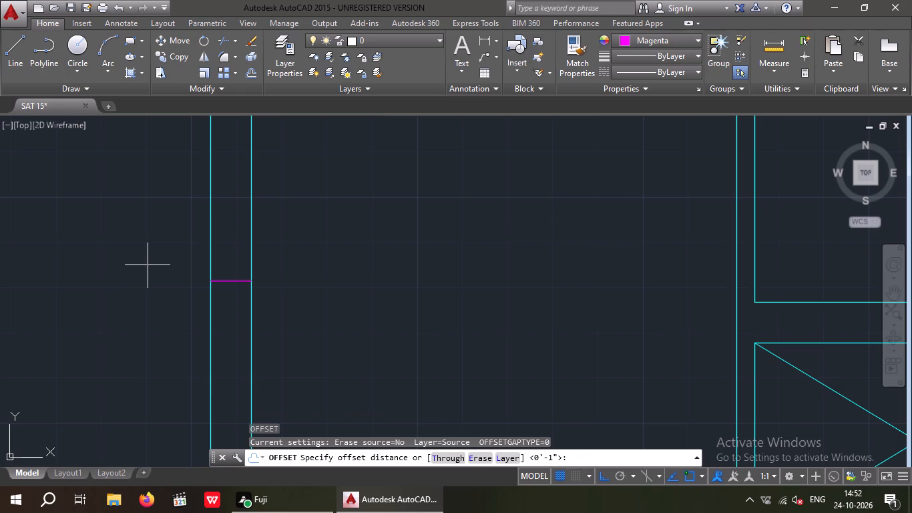
key(1)
key(apostrophe)
key(6)
key(shift+quotedbl)
key(Return)
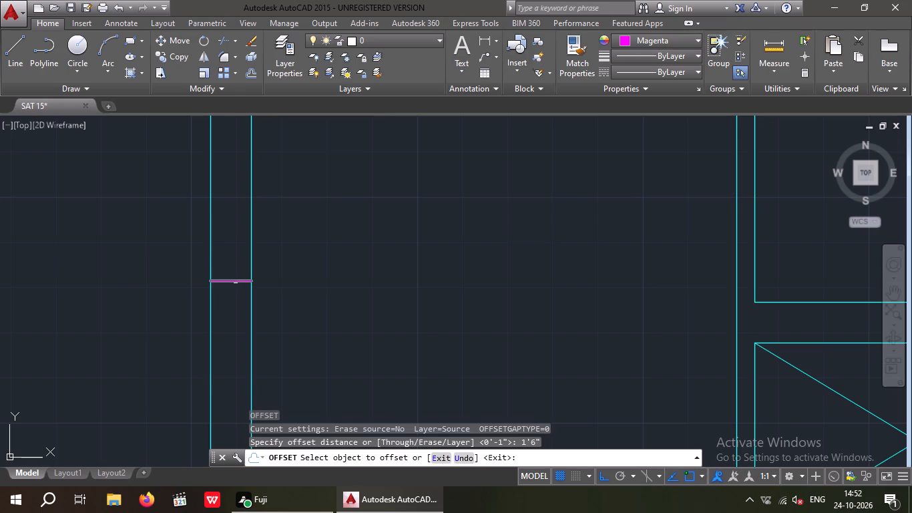
drag(234, 280, 231, 272)
click(230, 210)
scroll(229, 209, down, 1)
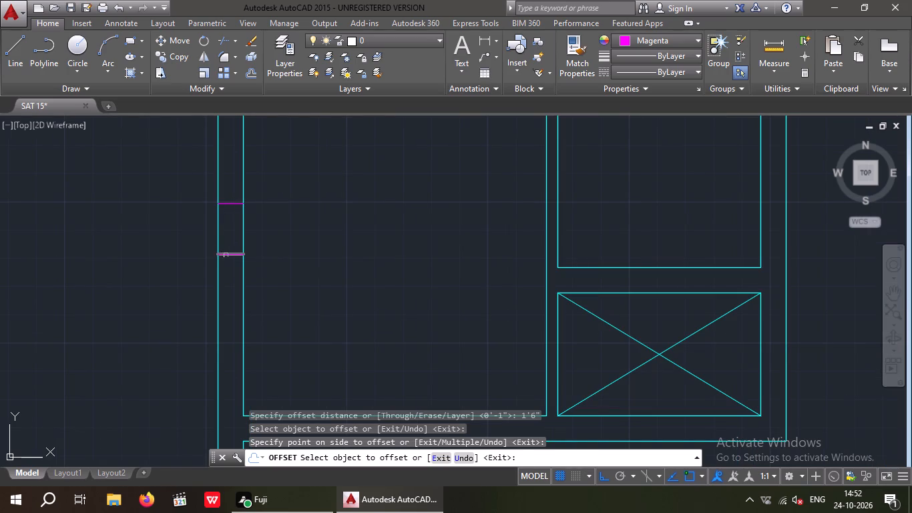
drag(227, 255, 232, 268)
click(232, 295)
key(Escape)
key(Escape)
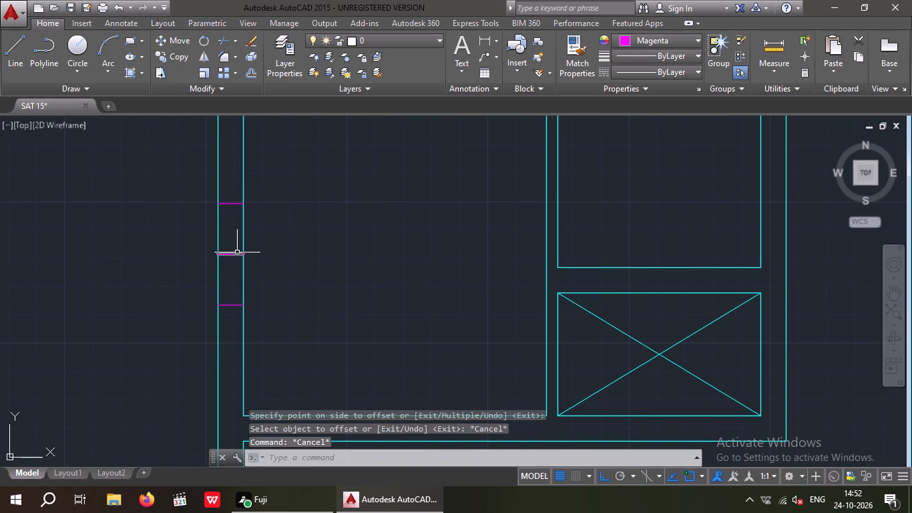
Offset the upper and lower magenta cross lines in bedroom 4's left outer wall outward by 3", away from the middle one.
key(o)
key(Return)
key(3)
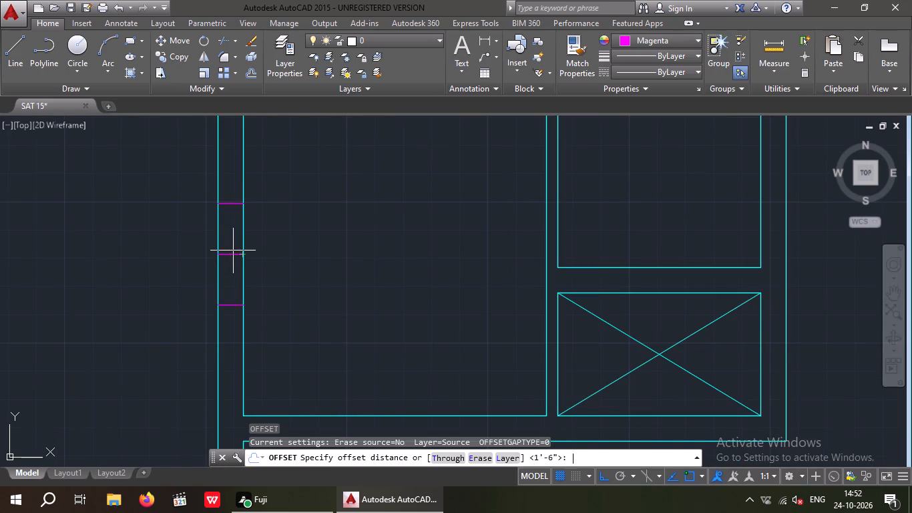
key(shift+quotedbl)
key(Return)
key(BackSpace)
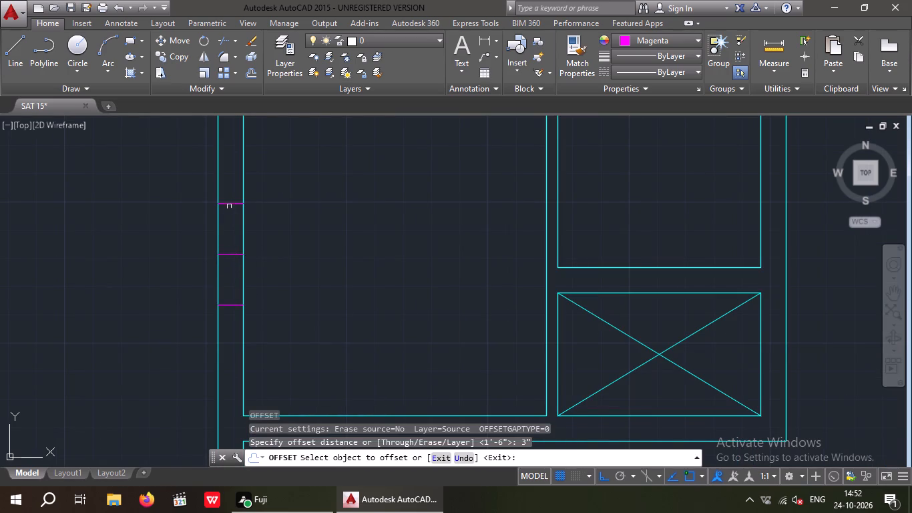
click(229, 204)
click(231, 162)
scroll(230, 164, down, 2)
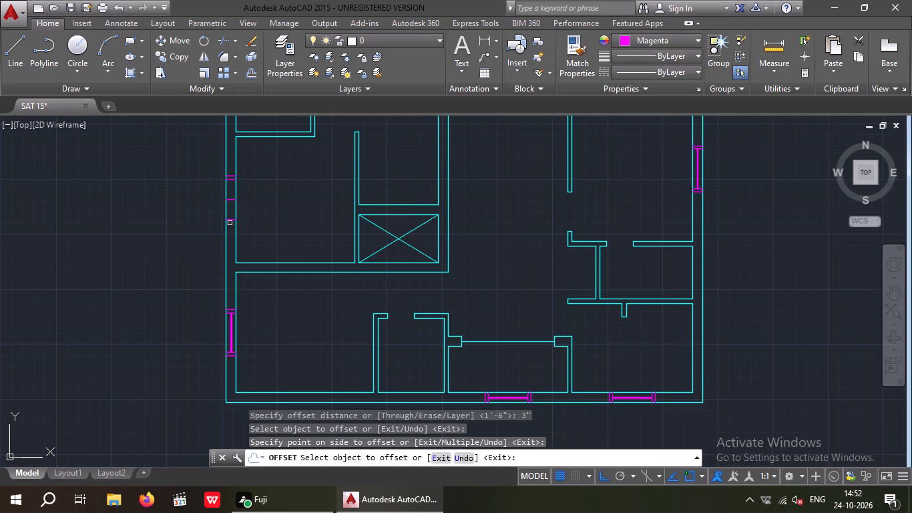
scroll(229, 223, up, 2)
drag(228, 214, 232, 224)
click(234, 240)
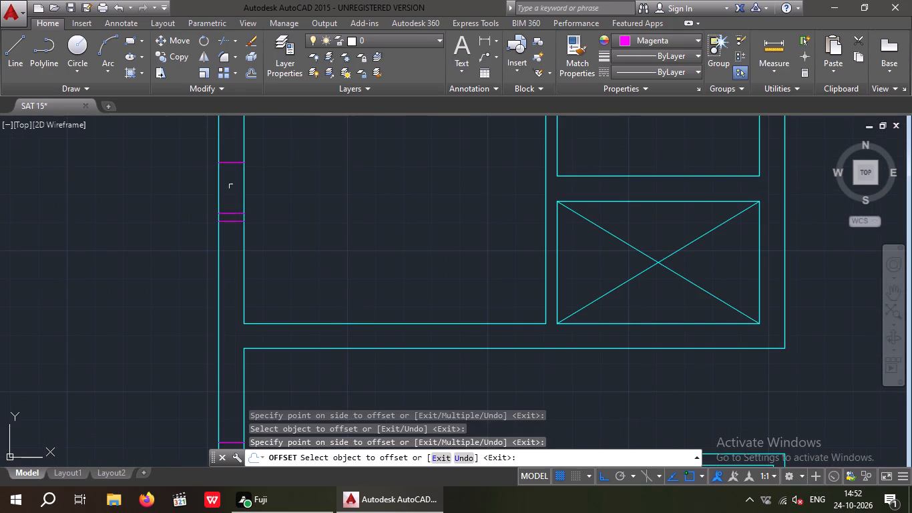
scroll(231, 179, down, 2)
key(Escape)
key(Escape)
Erase the middle magenta cross line in bedroom 4's left outer wall.
scroll(219, 154, up, 3)
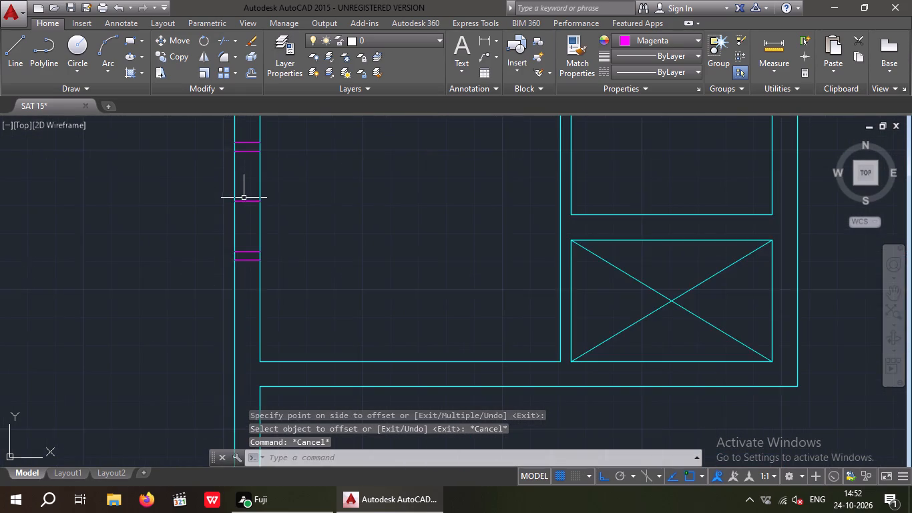
scroll(244, 194, up, 2)
drag(262, 238, 235, 190)
click(233, 181)
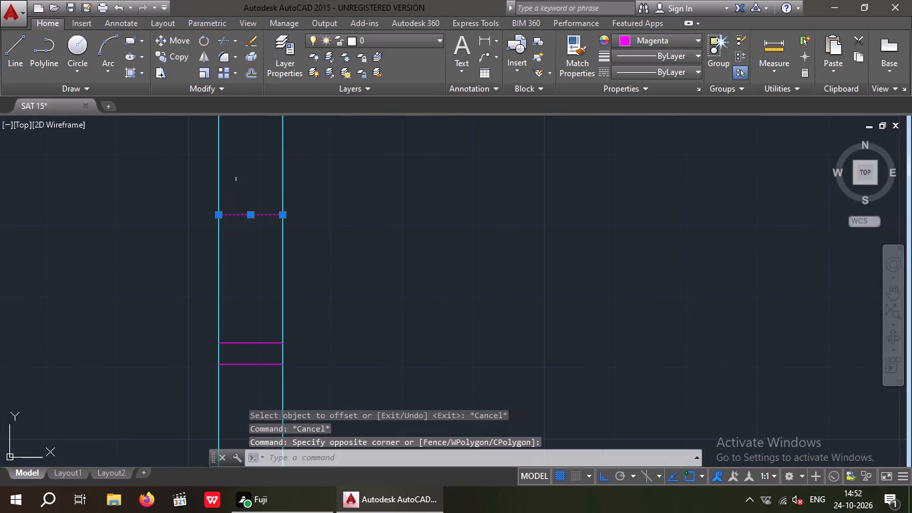
key(Delete)
Draw a magenta line joining the midpoints of the two inner cross lines in bedroom 4's left outer wall.
scroll(235, 185, down, 3)
middle_drag(235, 234, 235, 240)
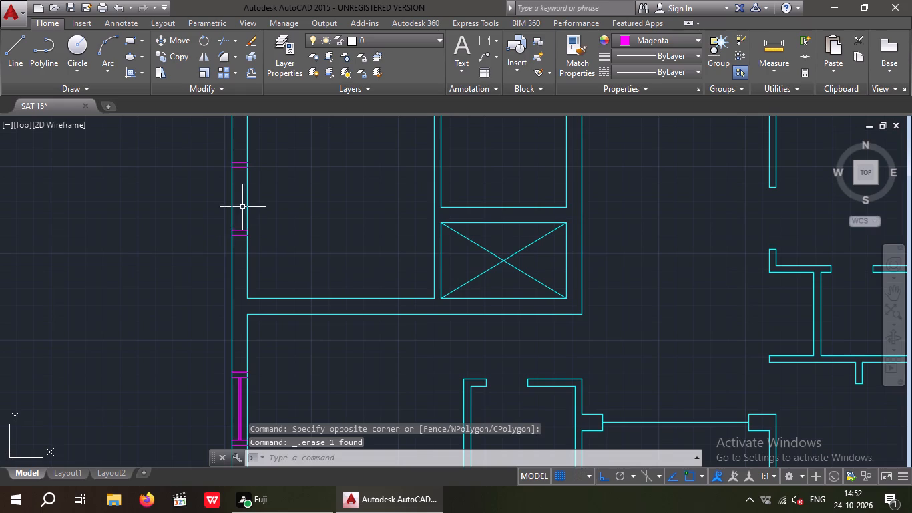
key(l)
key(Return)
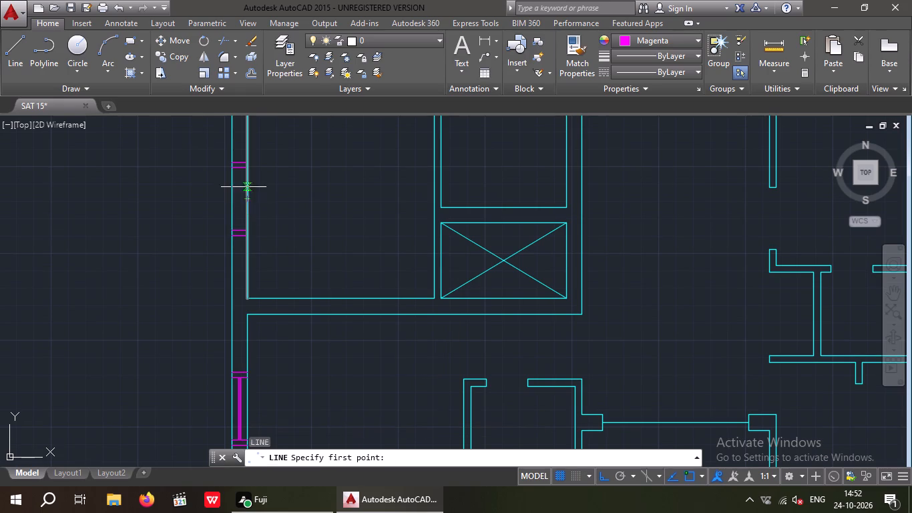
scroll(238, 169, up, 2)
drag(237, 164, 240, 180)
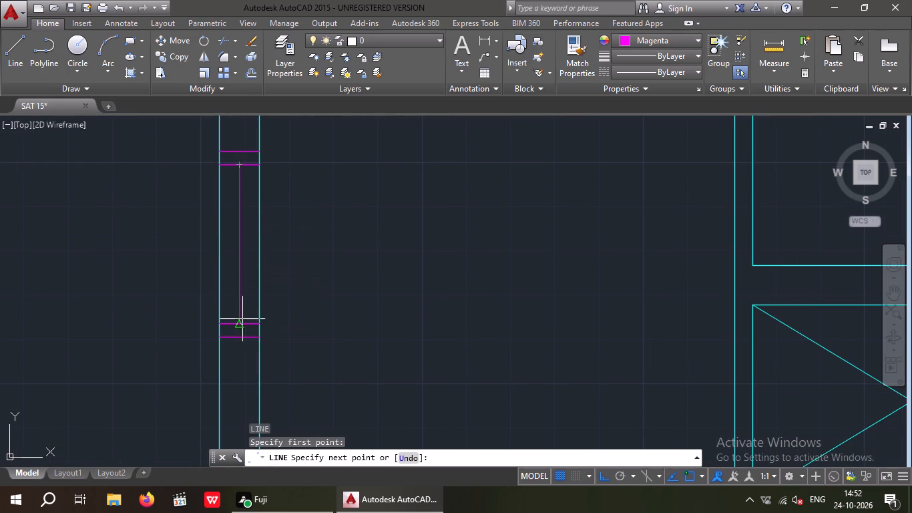
click(240, 323)
key(Escape)
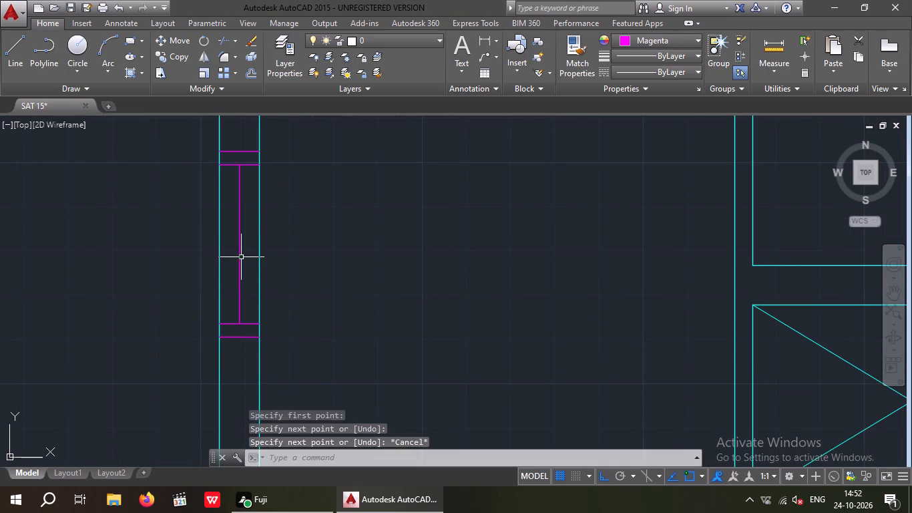
key(Escape)
key(Escape)
Offset the bedroom 4 window's magenta centre line by 1/2" to both sides.
key(o)
key(Return)
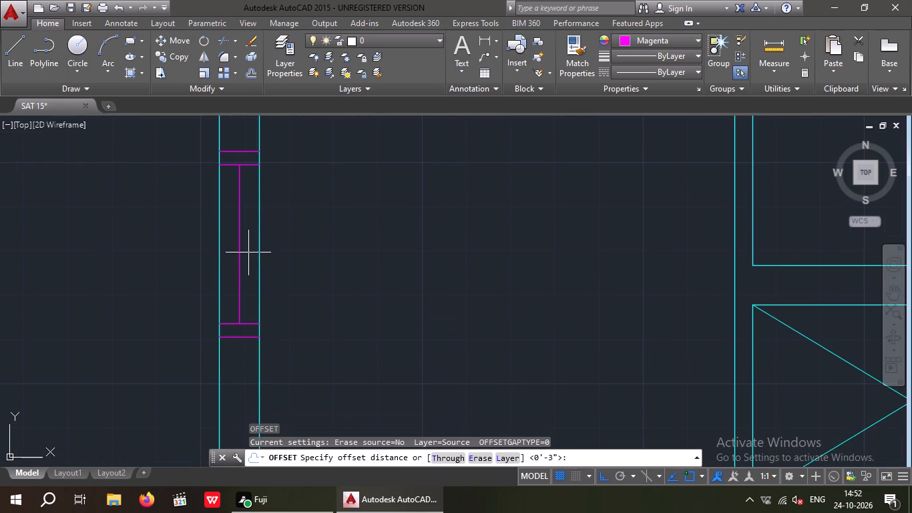
text(1/2)
key(shift+quotedbl)
key(Return)
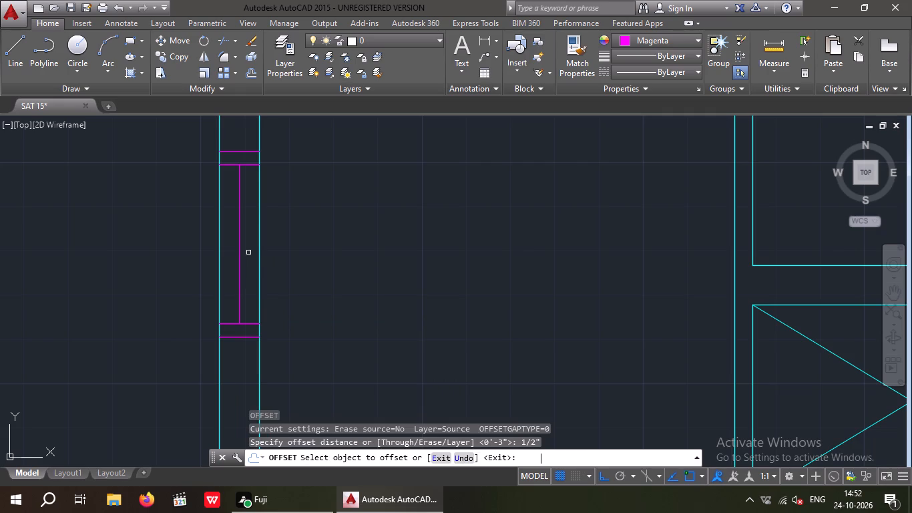
scroll(236, 245, down, 2)
scroll(236, 245, up, 2)
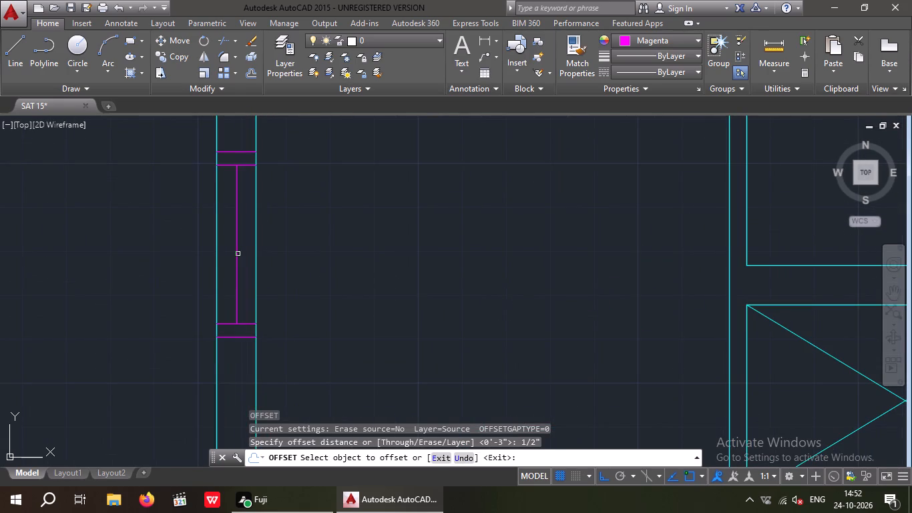
click(236, 258)
click(260, 269)
scroll(239, 277, up, 2)
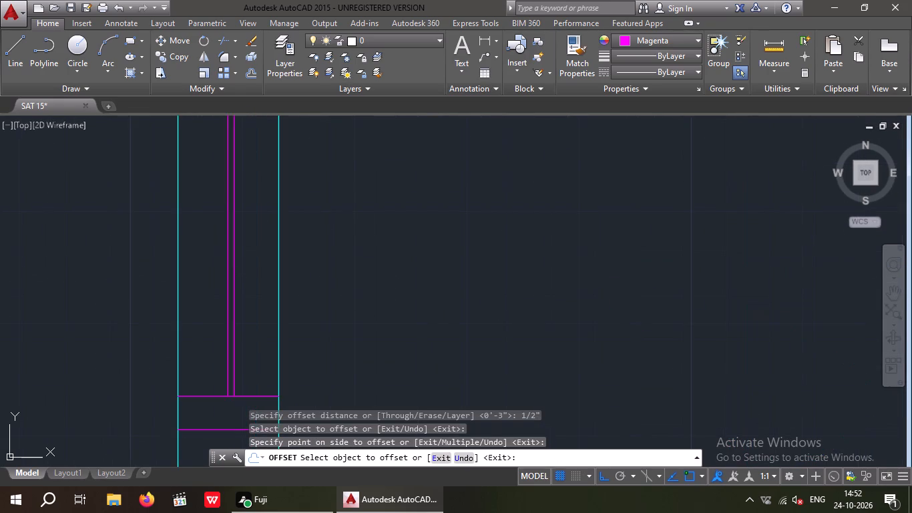
drag(227, 273, 210, 278)
click(205, 280)
scroll(209, 277, down, 5)
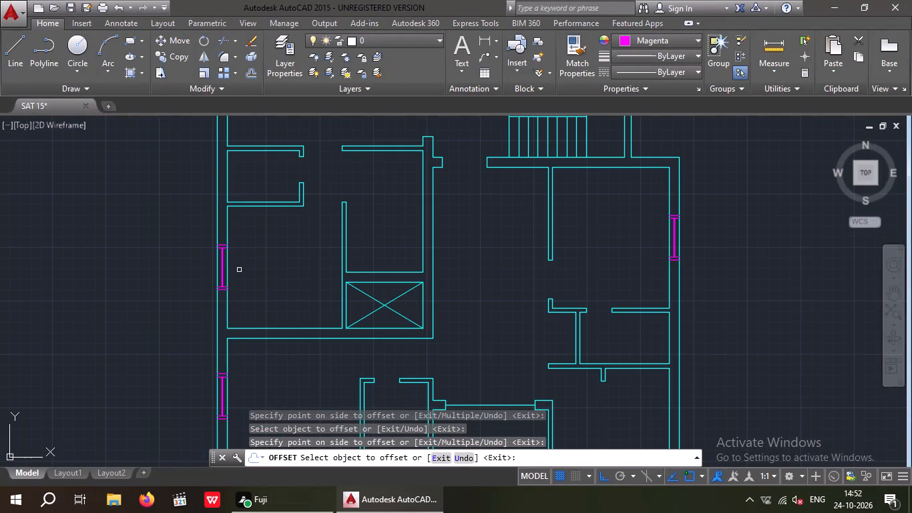
middle_drag(397, 198, 396, 208)
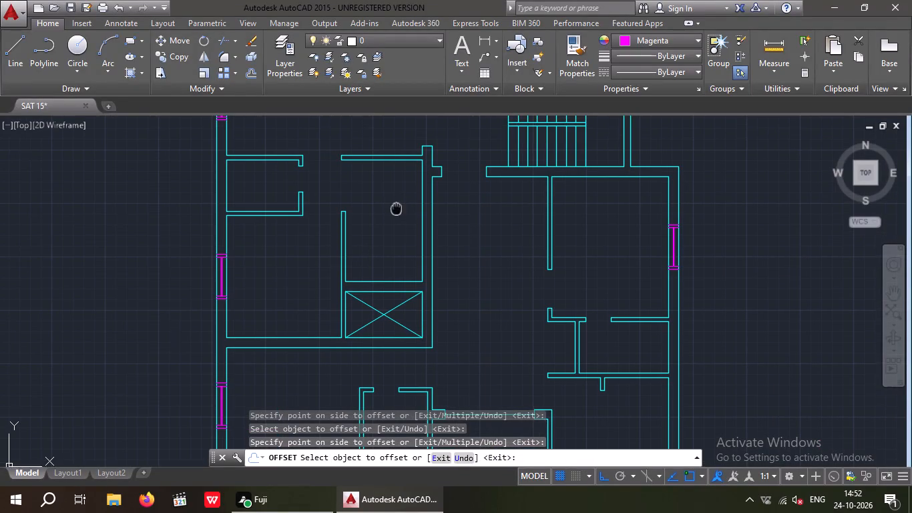
key(Escape)
key(Escape)
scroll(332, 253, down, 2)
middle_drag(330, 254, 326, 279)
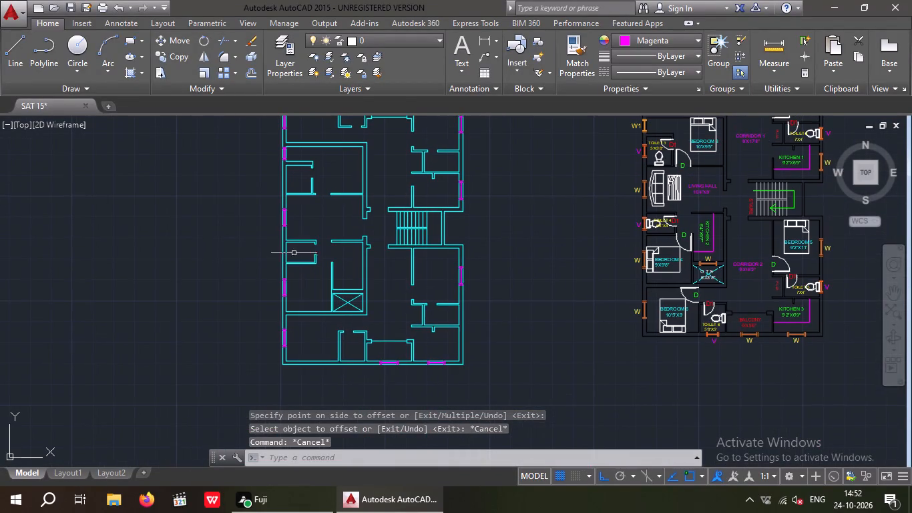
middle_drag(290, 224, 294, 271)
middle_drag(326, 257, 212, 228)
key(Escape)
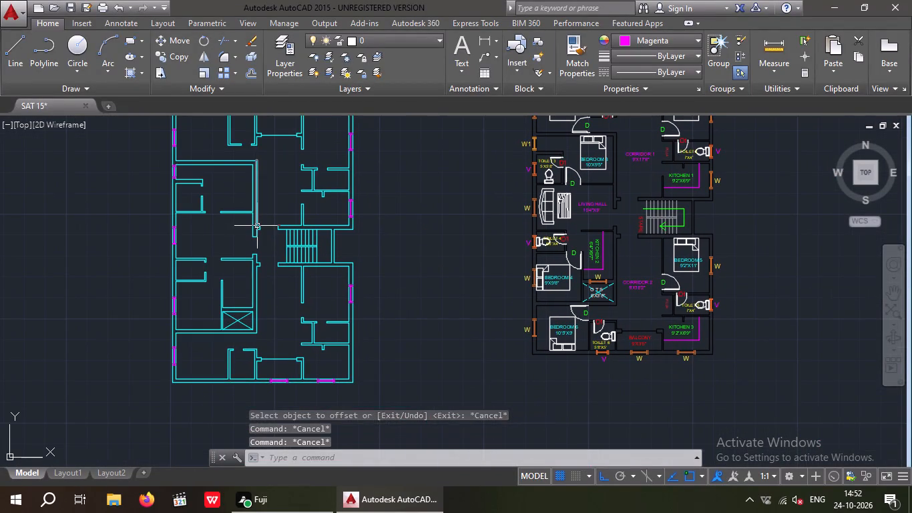
Set the current drawing colour to green.
key(Escape)
click(624, 41)
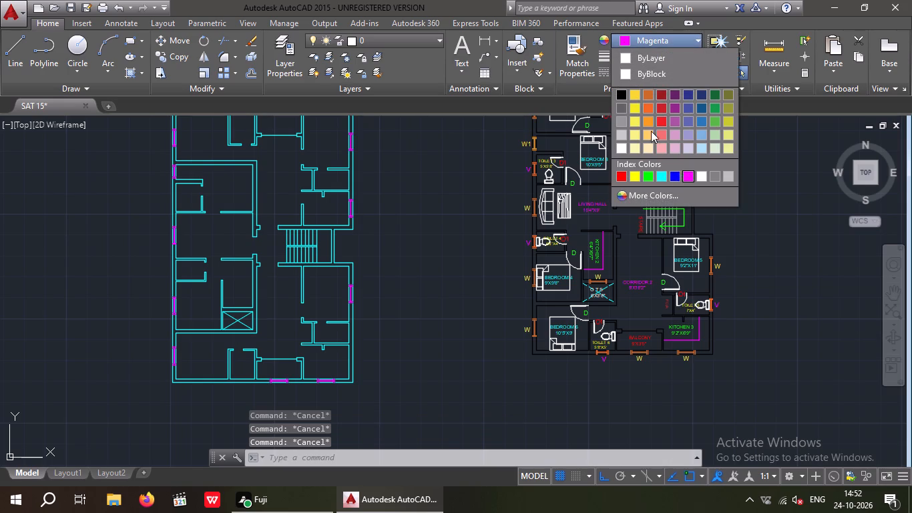
click(647, 174)
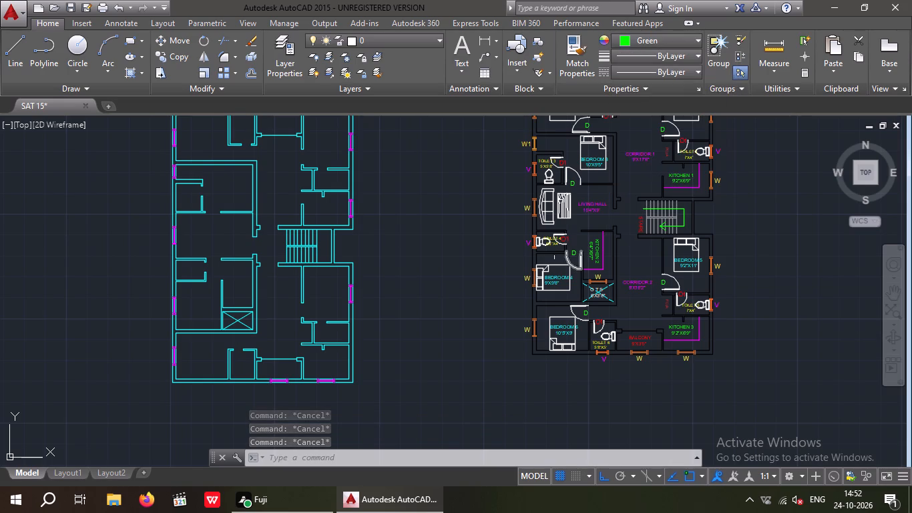
Draw a green cross line through toilet 6's lower outer wall, starting at the midpoint of its inner face.
middle_drag(423, 275, 429, 312)
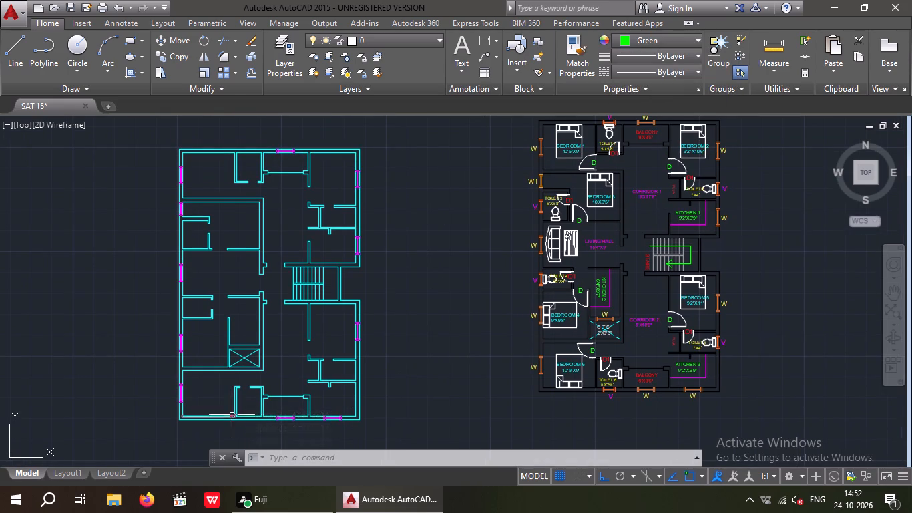
middle_drag(230, 412, 233, 343)
scroll(264, 361, up, 3)
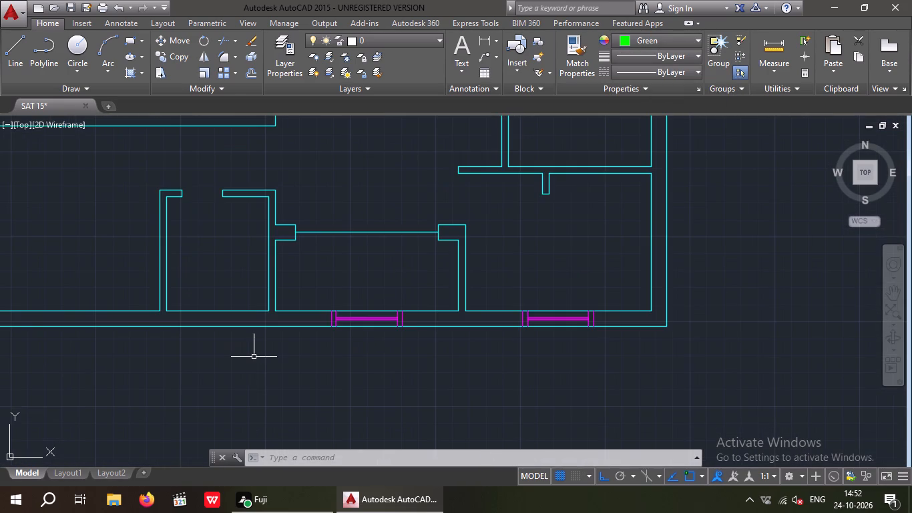
text(L)
key(space)
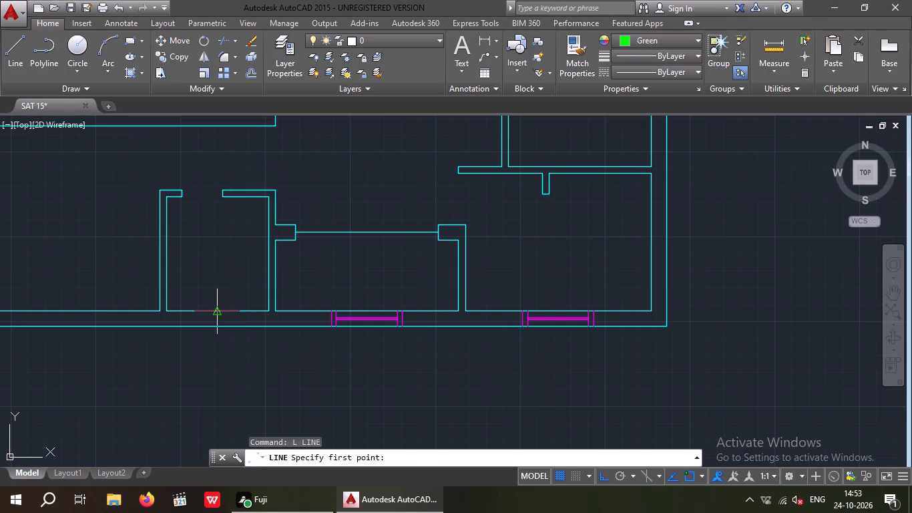
drag(216, 311, 220, 335)
scroll(216, 341, up, 2)
click(214, 305)
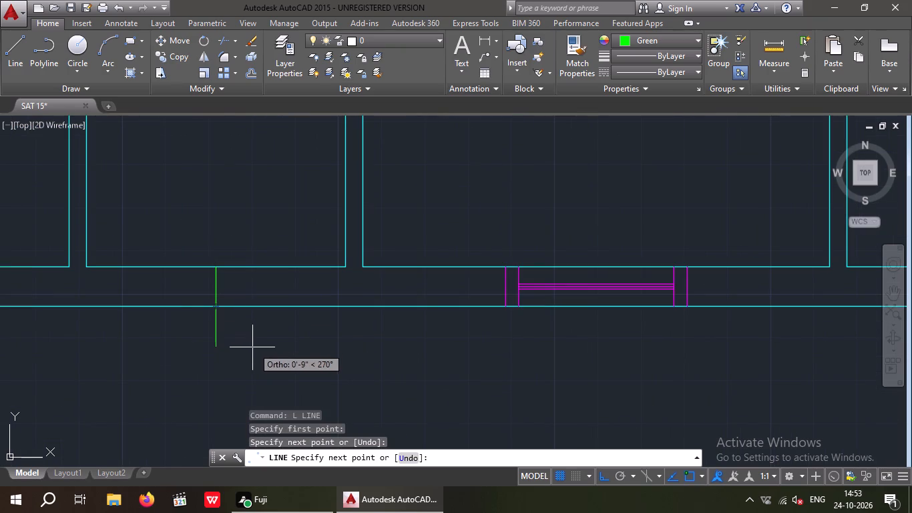
key(Escape)
key(Escape)
Offset the green cross line in toilet 6's lower outer wall by 1' to both sides.
key(o)
key(Return)
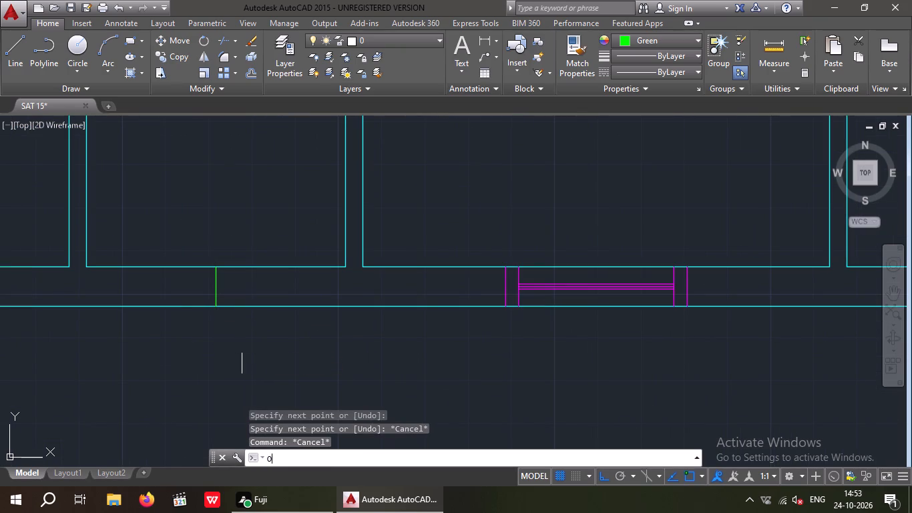
key(1)
key(apostrophe)
key(Return)
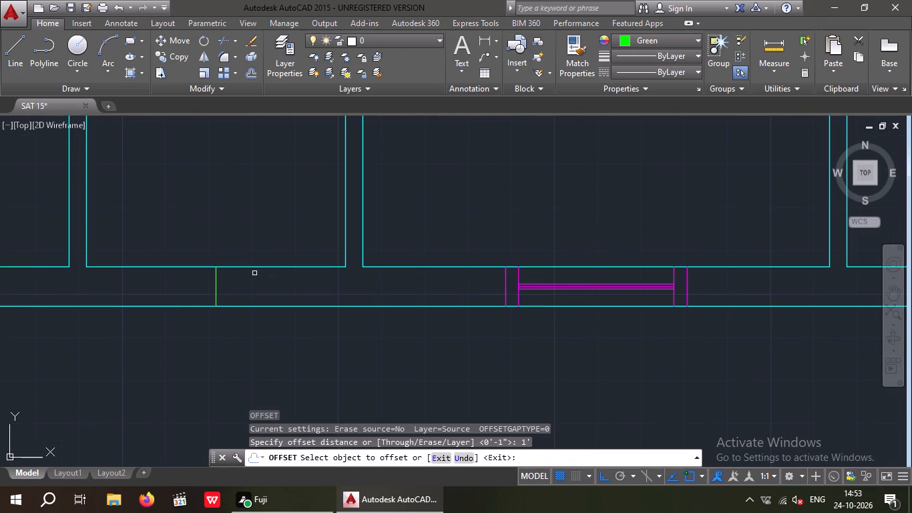
drag(216, 287, 240, 292)
drag(283, 298, 264, 302)
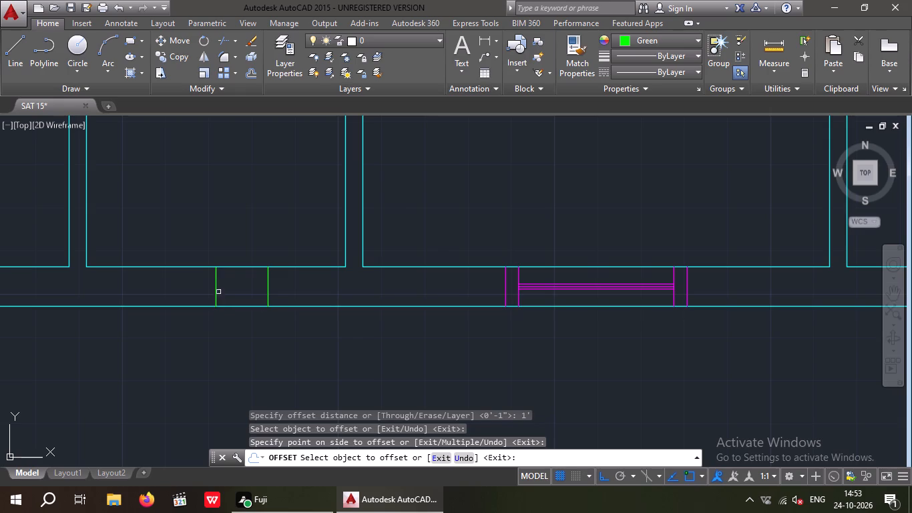
drag(217, 289, 168, 309)
click(157, 311)
key(Escape)
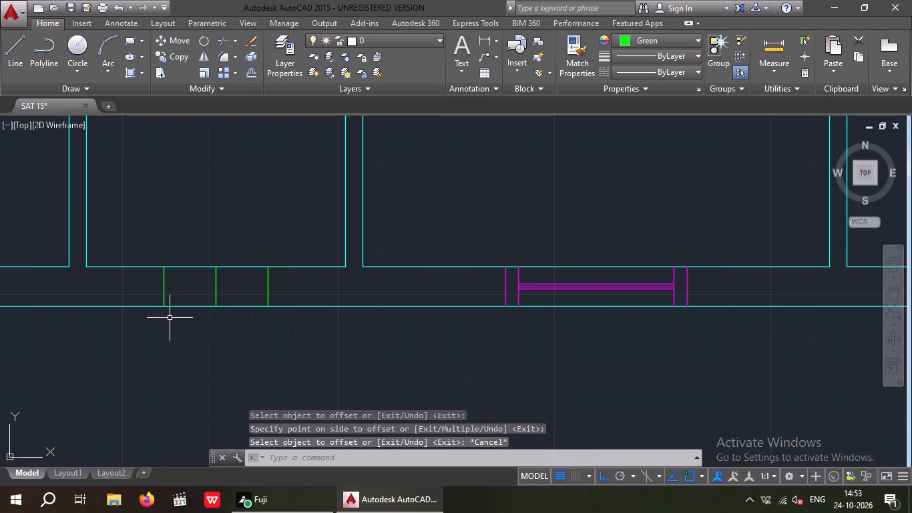
key(Escape)
Offset the two outer green cross lines in toilet 6's lower wall outward by 3", away from the middle one.
key(o)
key(Return)
key(3)
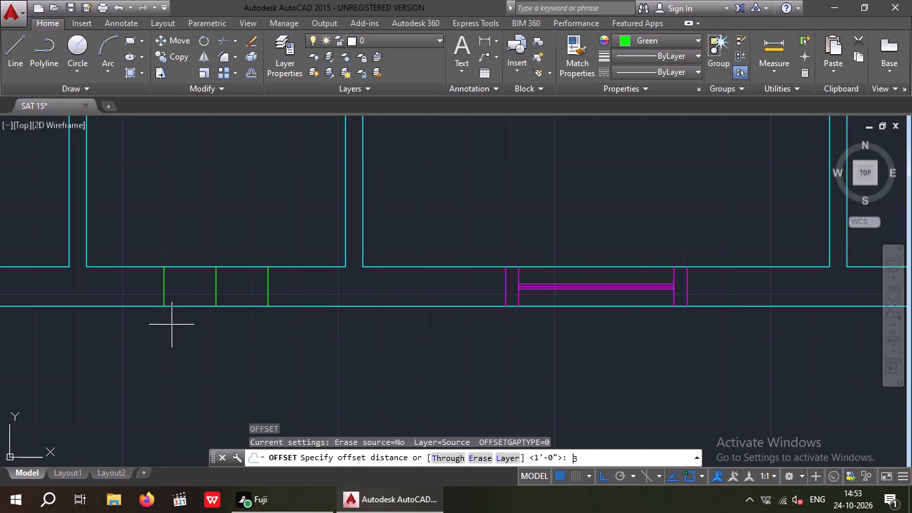
key(shift+quotedbl)
key(Return)
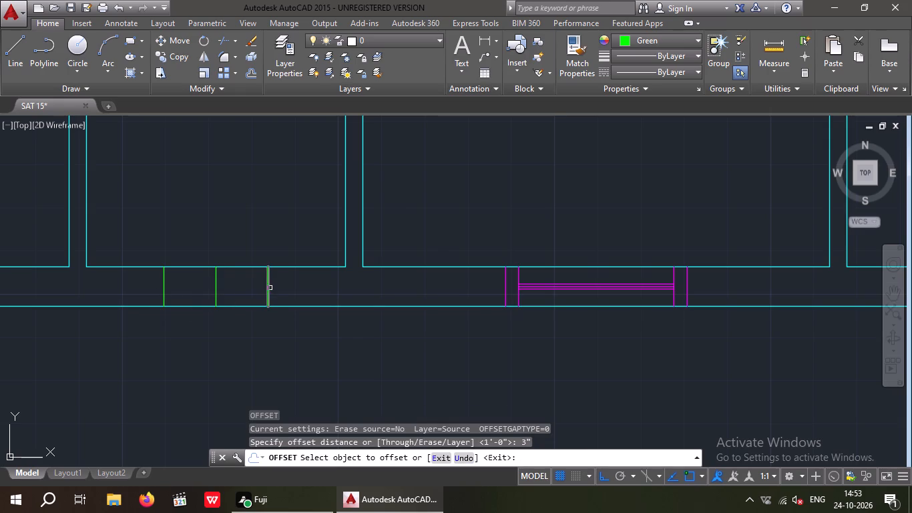
drag(268, 289, 299, 288)
drag(316, 283, 300, 286)
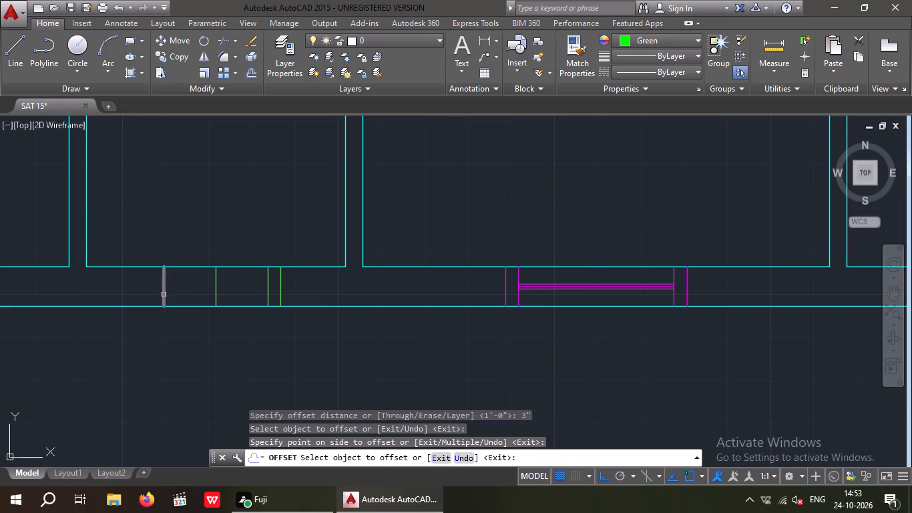
drag(164, 293, 134, 302)
click(132, 302)
key(Escape)
key(Escape)
Erase the middle green cross line in toilet 6's lower outer wall.
scroll(218, 288, up, 2)
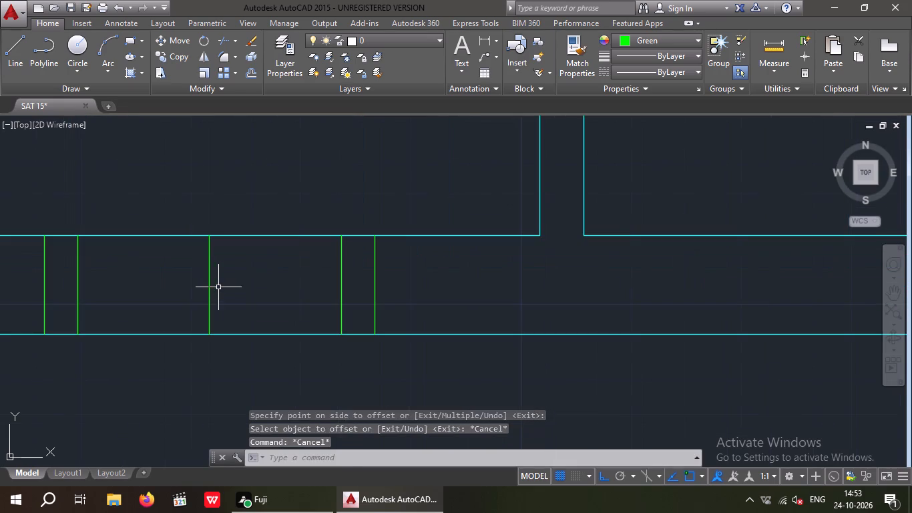
drag(210, 283, 178, 299)
click(176, 301)
key(Delete)
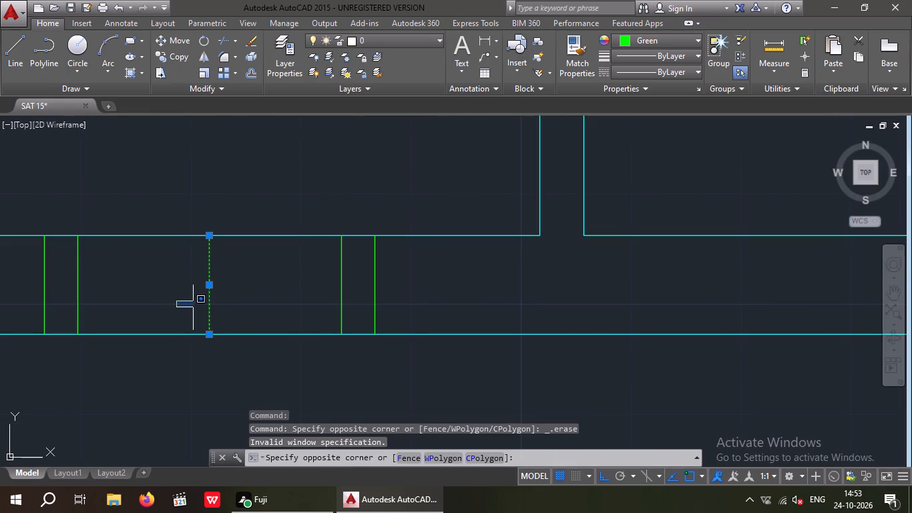
key(Escape)
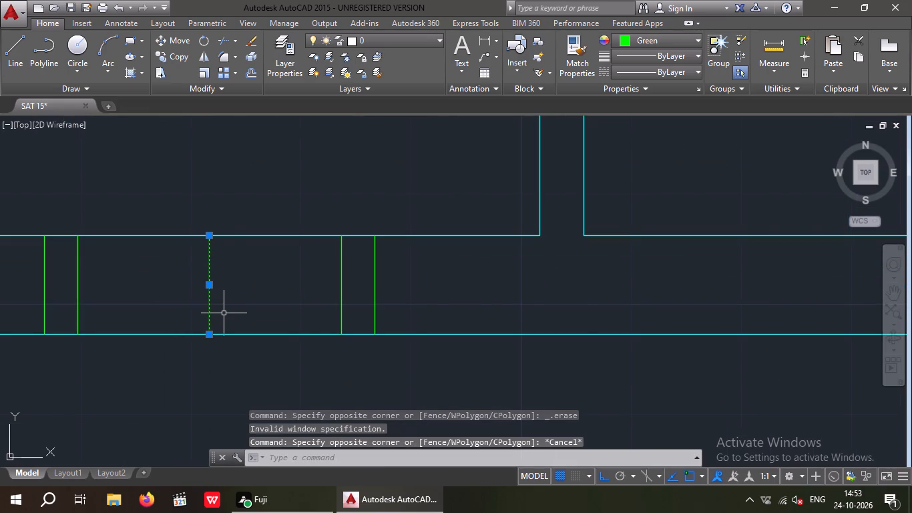
key(Delete)
scroll(220, 314, down, 2)
key(Escape)
key(Escape)
key(Escape)
Draw a green line joining the midpoints of the two inner cross lines in toilet 6's lower outer wall.
key(l)
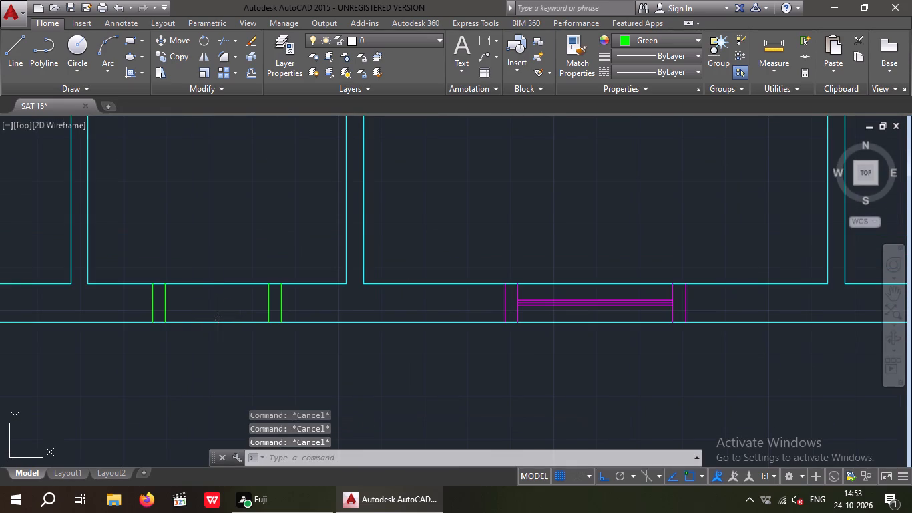
key(Return)
scroll(173, 303, up, 1)
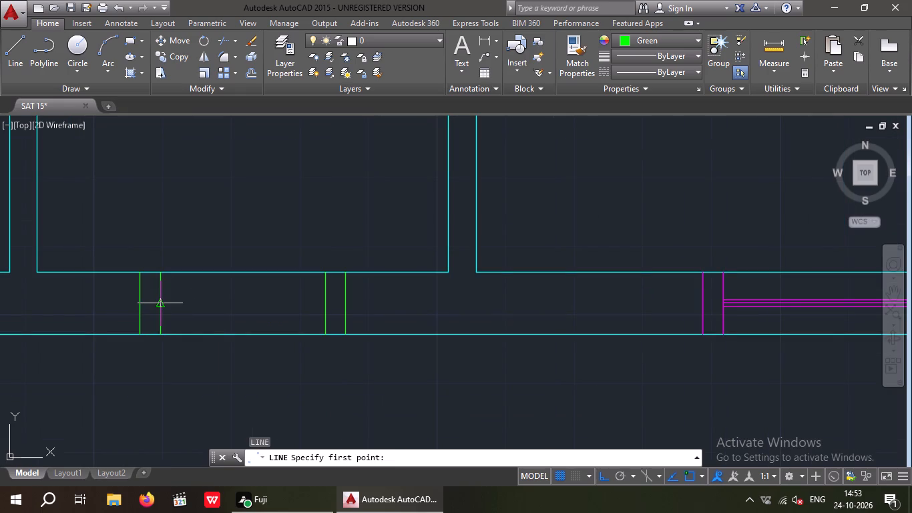
drag(159, 305, 168, 307)
click(326, 303)
key(Escape)
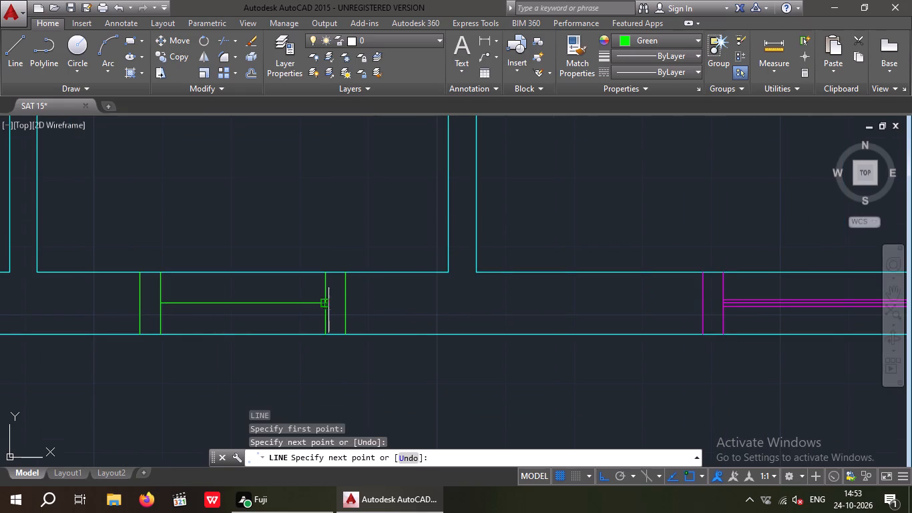
key(Escape)
Offset the green centre line of toilet 6's ventilator by 1/2" to both sides.
key(o)
key(Return)
key(1)
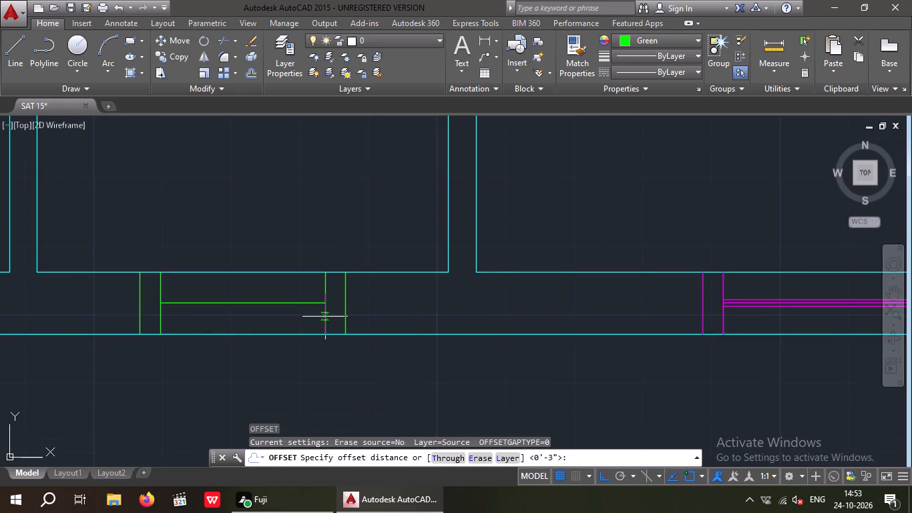
key(slash)
key(2)
key(shift+quotedbl)
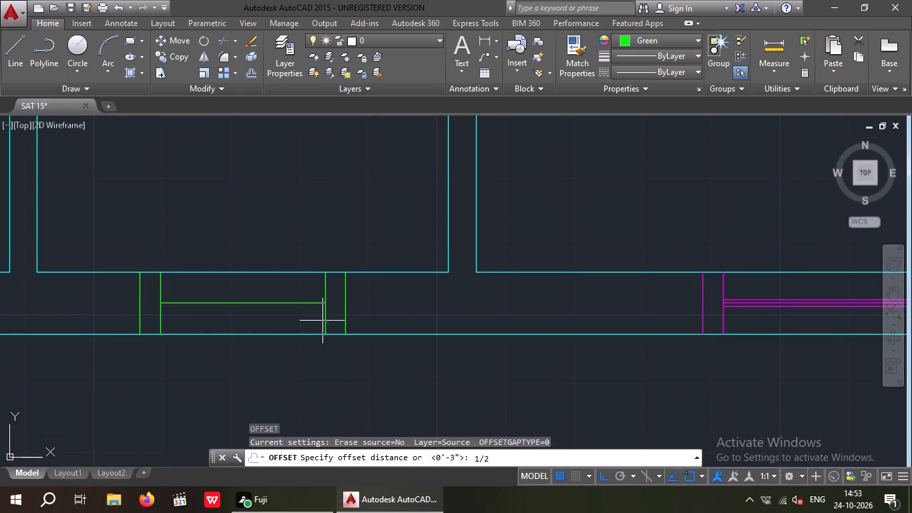
key(Return)
click(272, 303)
click(268, 285)
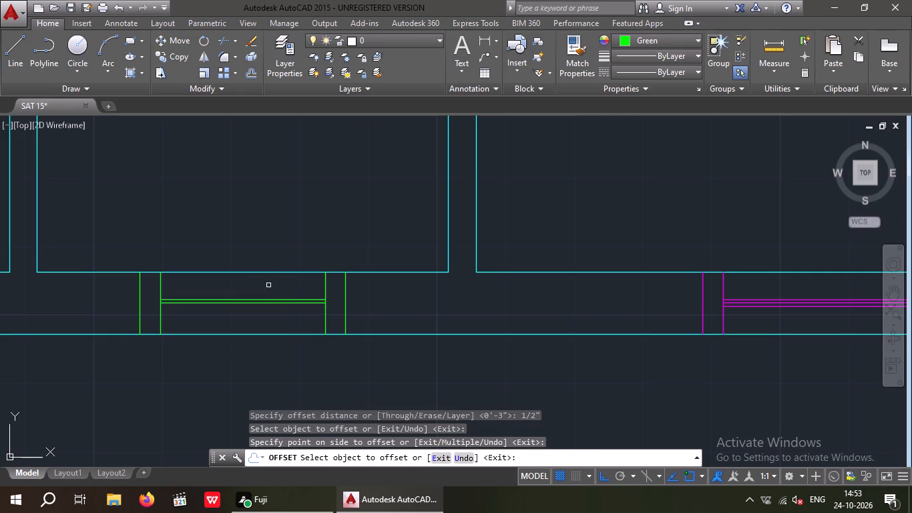
scroll(260, 314, up, 2)
drag(258, 291, 262, 305)
click(262, 317)
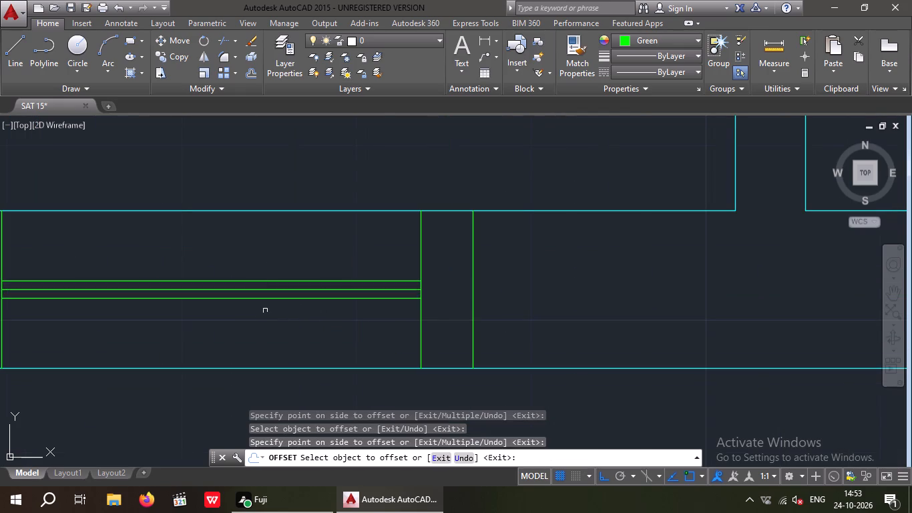
scroll(268, 299, down, 5)
middle_drag(274, 325, 278, 365)
scroll(276, 309, down, 2)
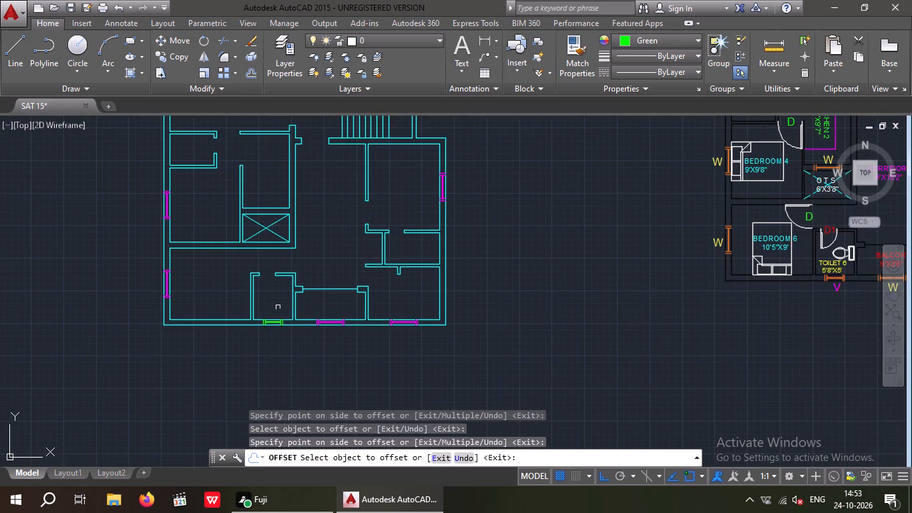
middle_drag(271, 307, 258, 334)
key(Escape)
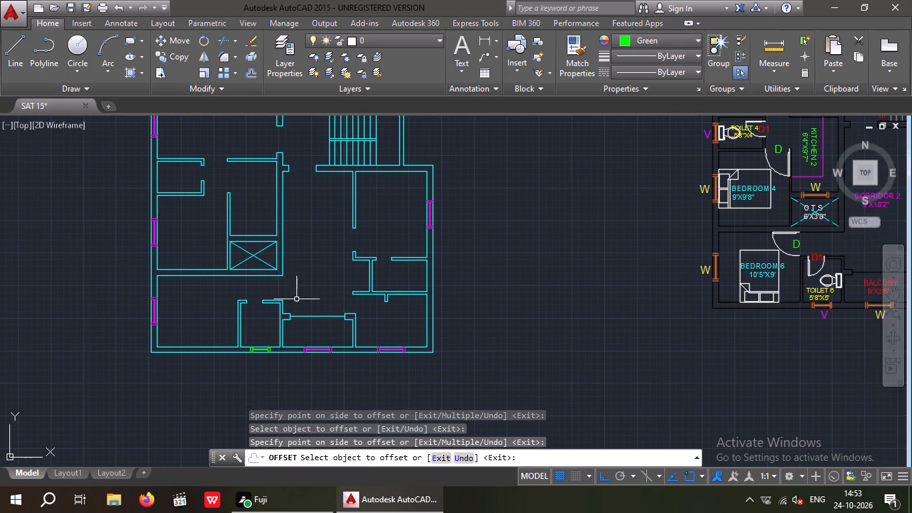
key(Escape)
Draw a green cross line through the right outer wall of the toilet below bedroom 5, from its inner face's midpoint.
key(l)
key(space)
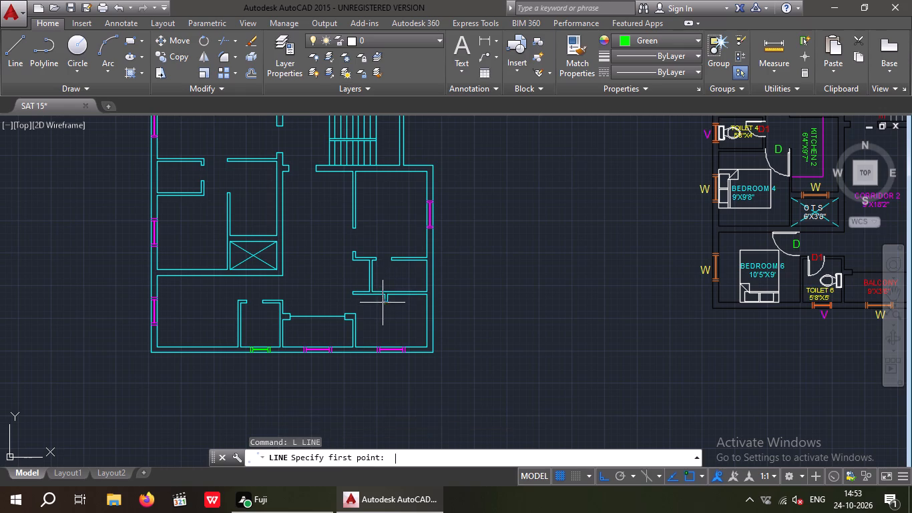
scroll(427, 283, up, 2)
click(425, 265)
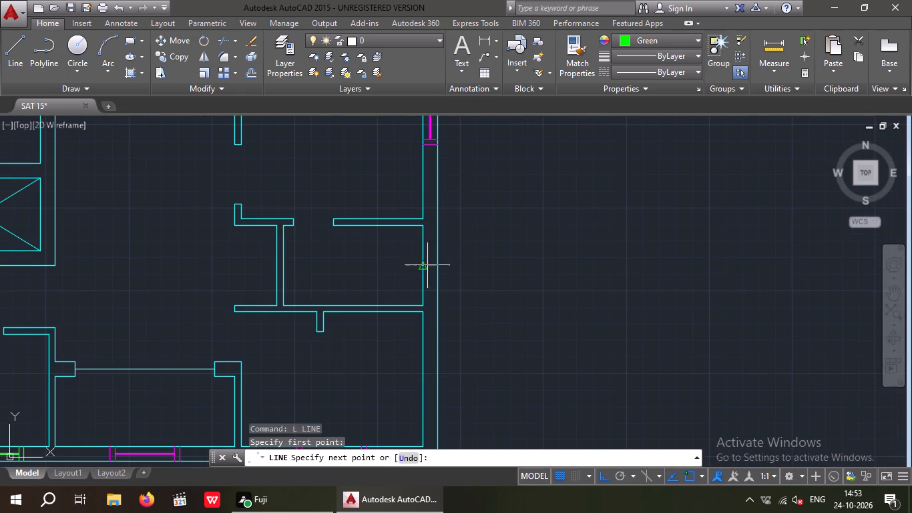
scroll(447, 267, up, 2)
click(417, 263)
key(Escape)
key(Escape)
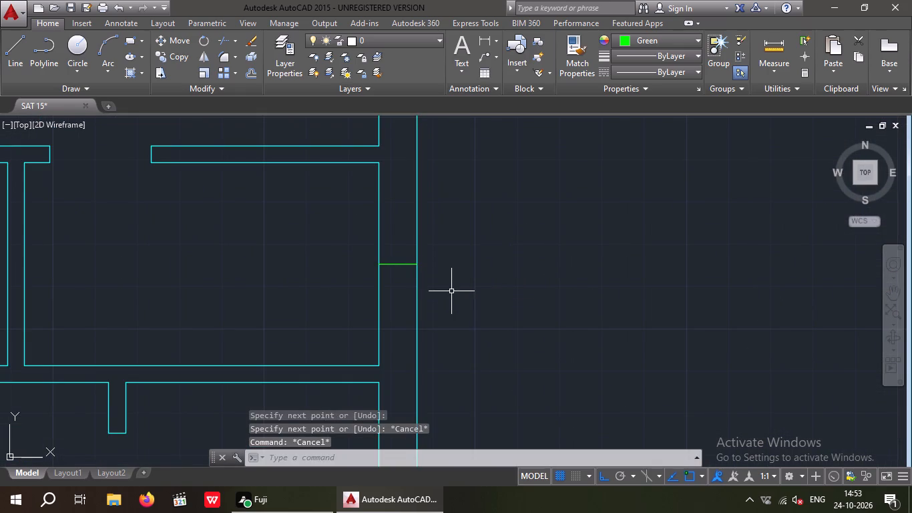
Offset the green cross line in the right outer wall of the toilet below bedroom 5 by 1' to both sides.
key(o)
key(Return)
key(1)
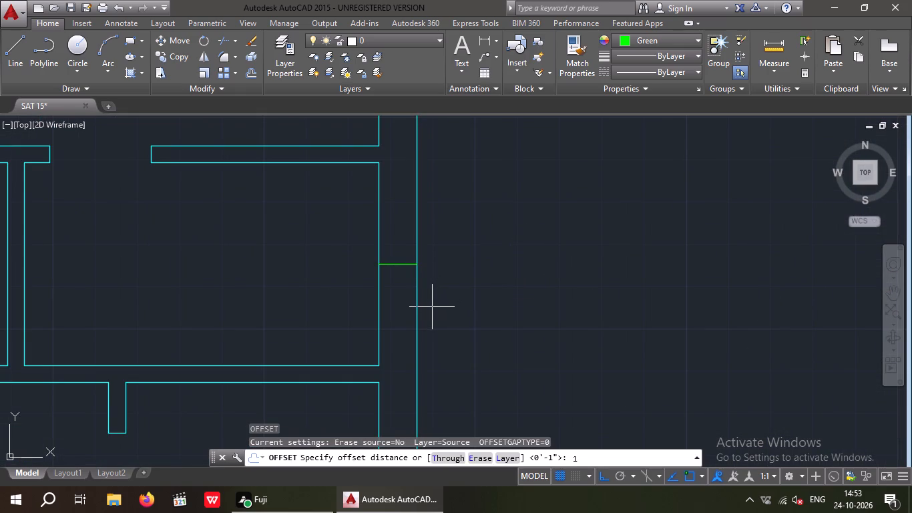
key(apostrophe)
key(Return)
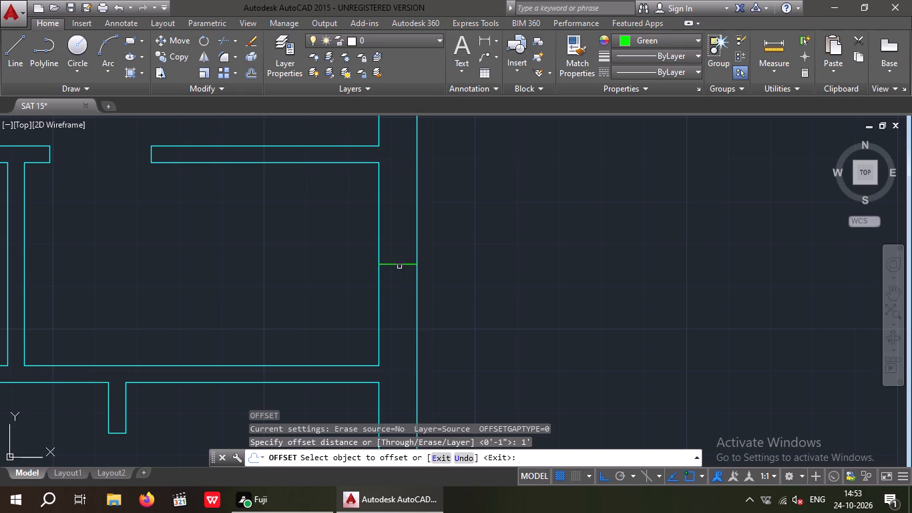
click(398, 262)
drag(393, 266, 389, 256)
click(391, 206)
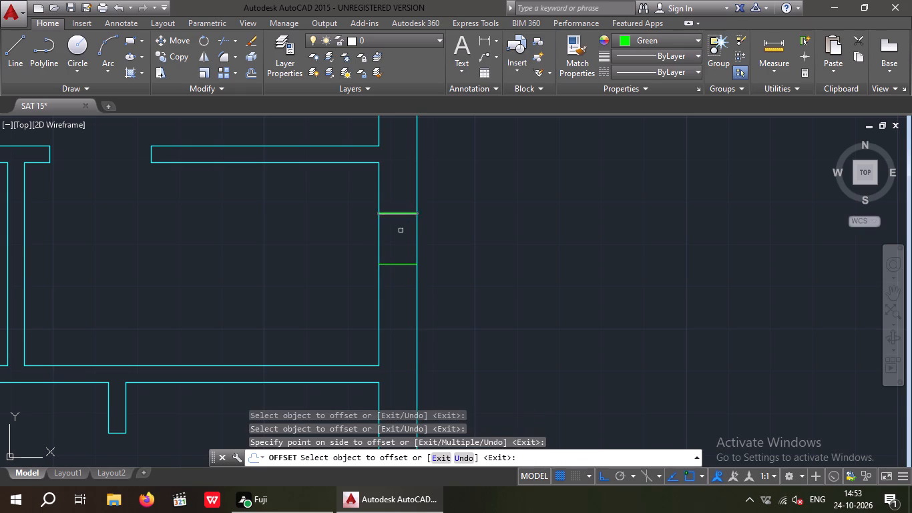
drag(403, 265, 394, 287)
click(392, 303)
key(Escape)
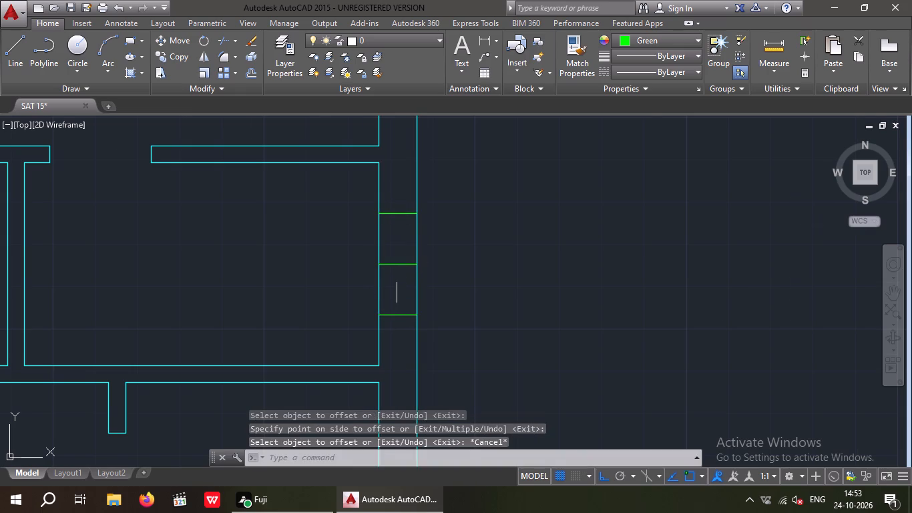
Erase the middle green cross line in the right outer wall of the toilet below bedroom 5.
scroll(397, 276, up, 2)
drag(401, 280, 380, 257)
click(375, 228)
key(Delete)
scroll(381, 248, down, 3)
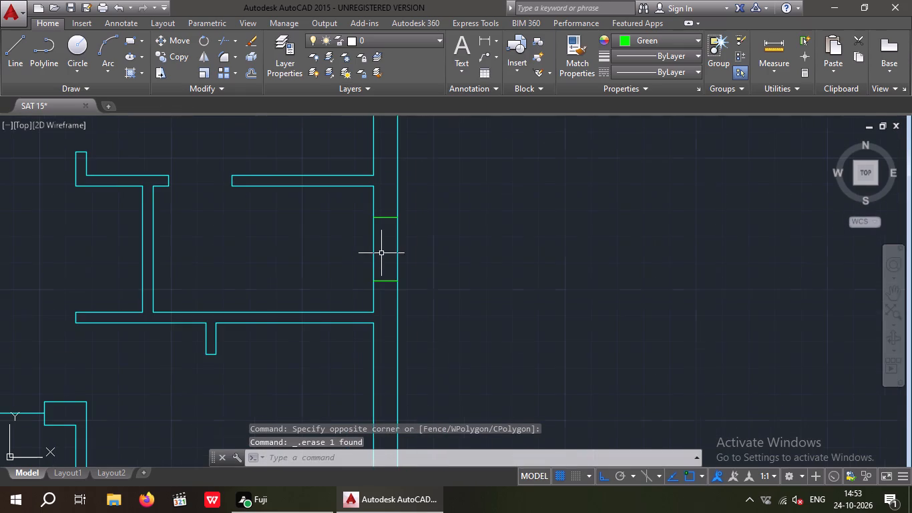
key(Escape)
key(Escape)
Offset both green cross lines in the right outer wall of the toilet below bedroom 5 outward by 3".
key(o)
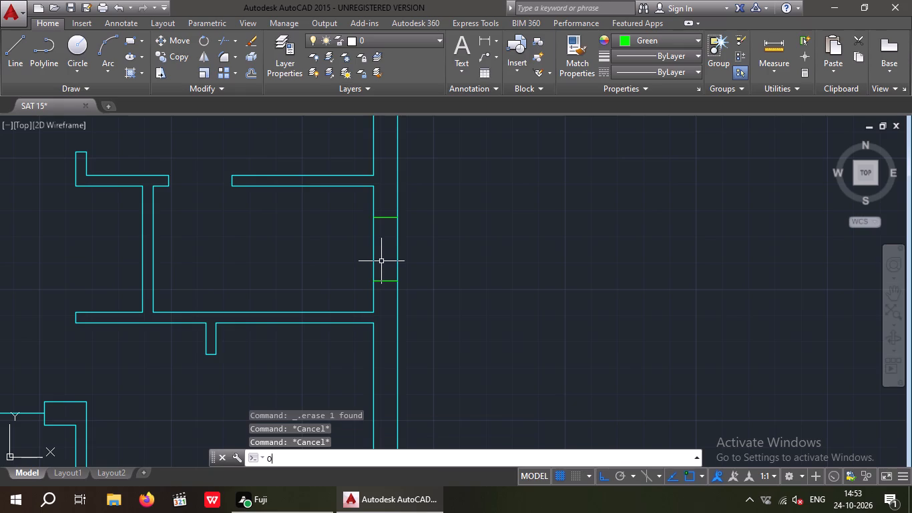
key(Return)
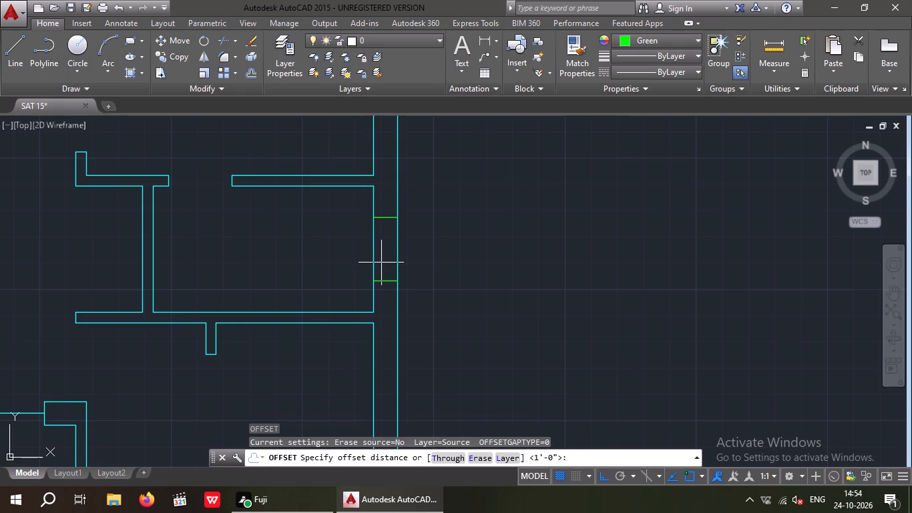
key(3)
key(shift+quotedbl)
key(Return)
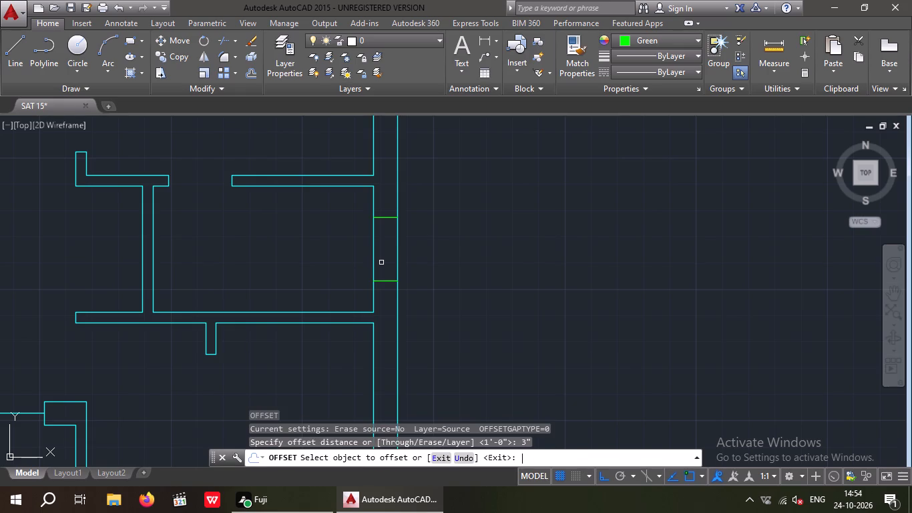
drag(387, 218, 381, 210)
click(375, 185)
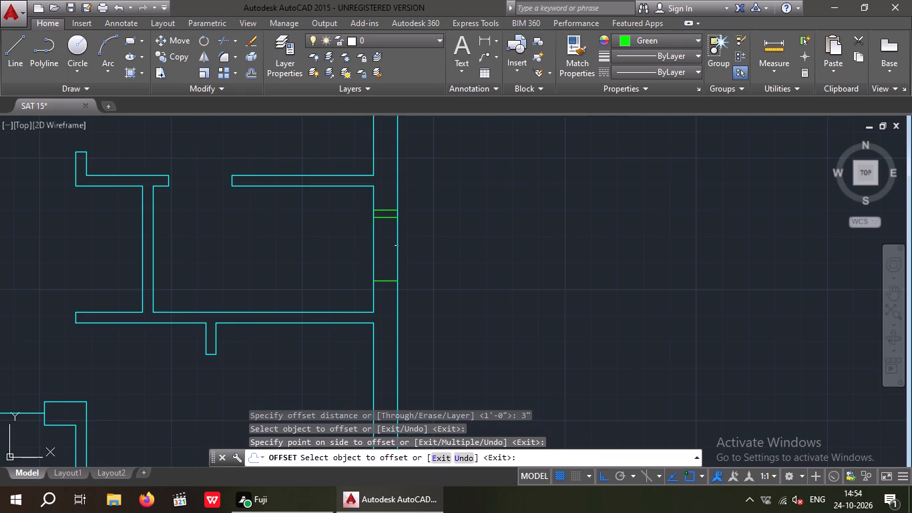
drag(385, 280, 385, 289)
click(385, 301)
key(Escape)
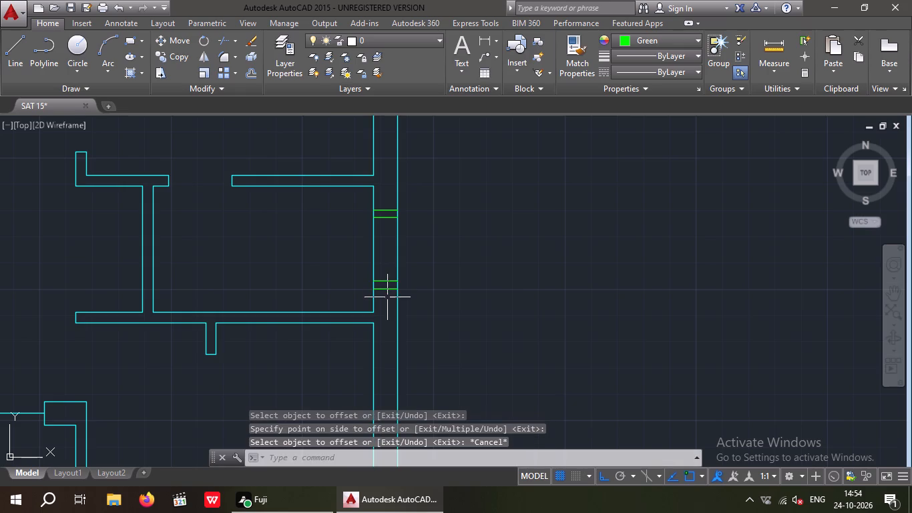
key(Escape)
Draw a green centre line between the midpoints of the two inner cross lines of the ventilator below bedroom 5.
key(l)
key(Return)
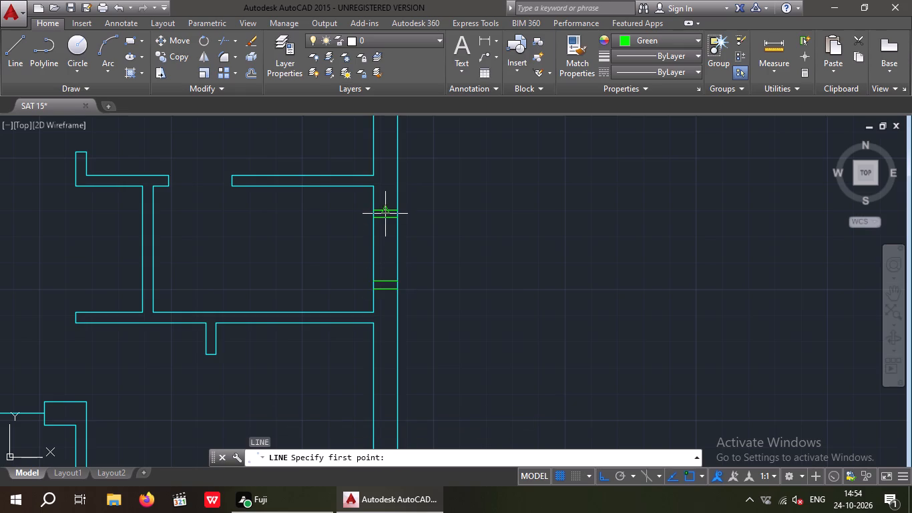
scroll(385, 221, up, 3)
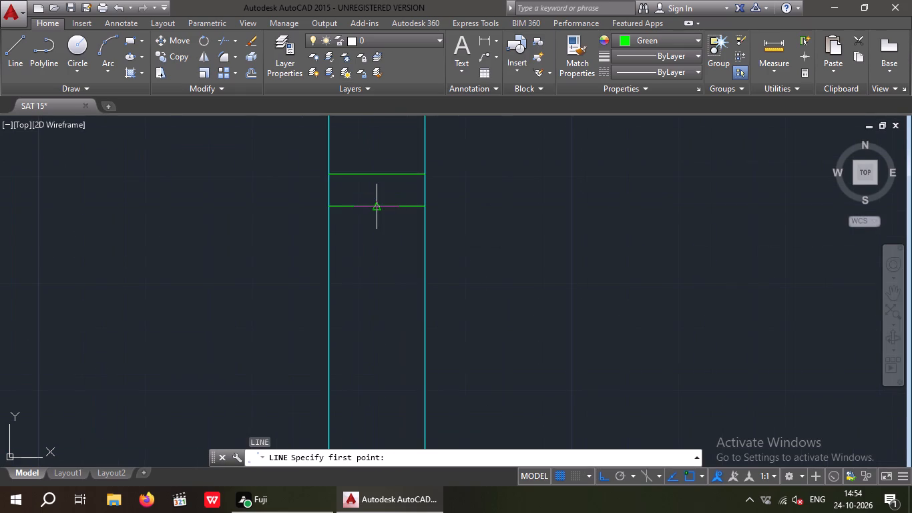
click(376, 206)
scroll(376, 206, down, 4)
scroll(377, 263, up, 2)
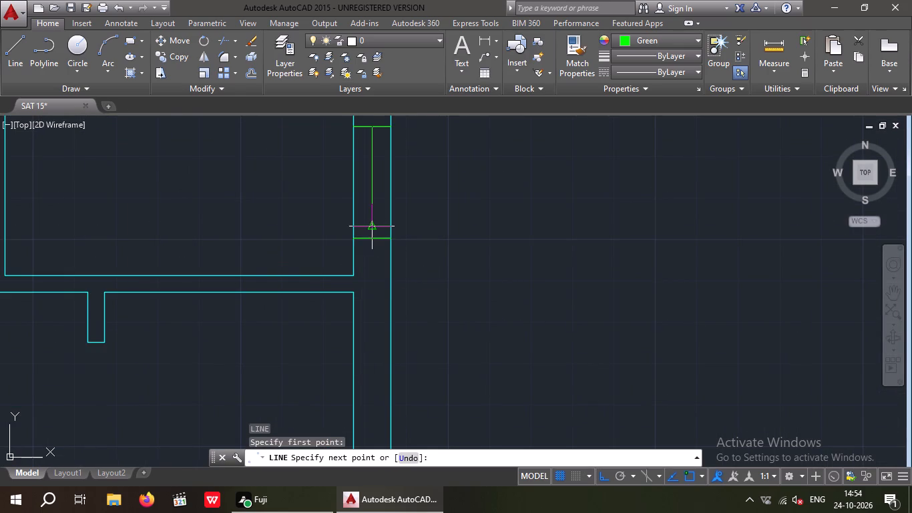
click(371, 228)
key(Escape)
key(Escape)
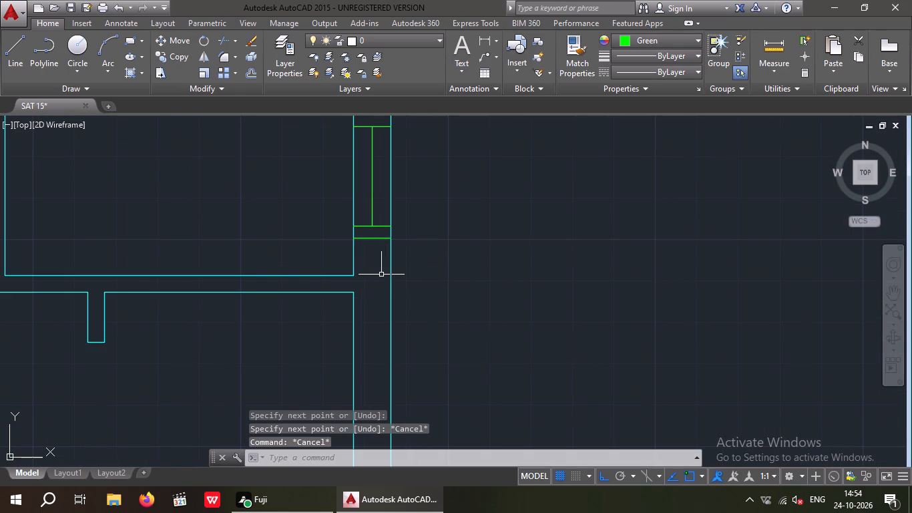
Offset the green centre line of the ventilator in the toilet below bedroom 5 by 1/2" to both sides.
key(o)
key(Return)
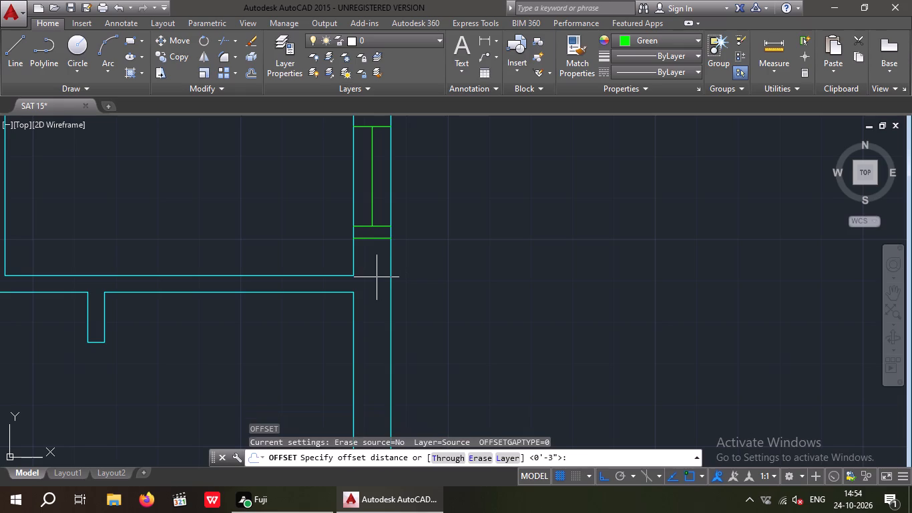
key(1)
text(/2)
key(shift+quotedbl)
key(Return)
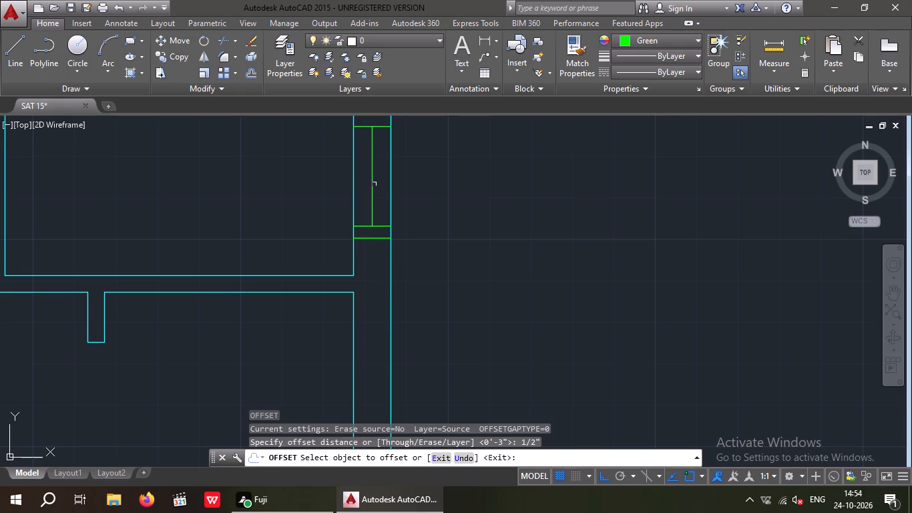
click(373, 187)
click(385, 188)
scroll(368, 200, up, 3)
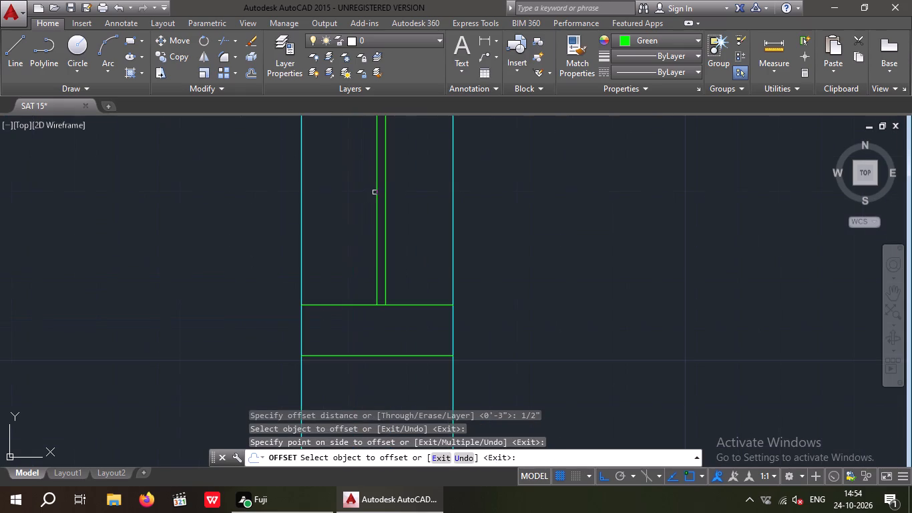
drag(375, 191, 357, 201)
click(357, 202)
scroll(355, 206, down, 3)
middle_drag(351, 238, 339, 309)
scroll(349, 259, down, 3)
middle_drag(349, 273, 348, 317)
key(Escape)
key(Escape)
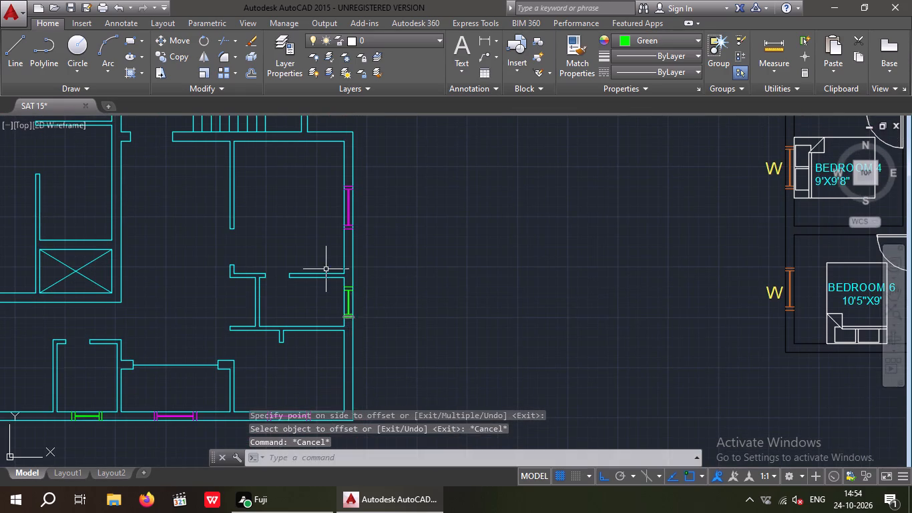
Draw a green cross line through the left outer wall of toilet 4, from its inner face's midpoint.
scroll(326, 269, down, 1)
middle_drag(328, 274, 368, 314)
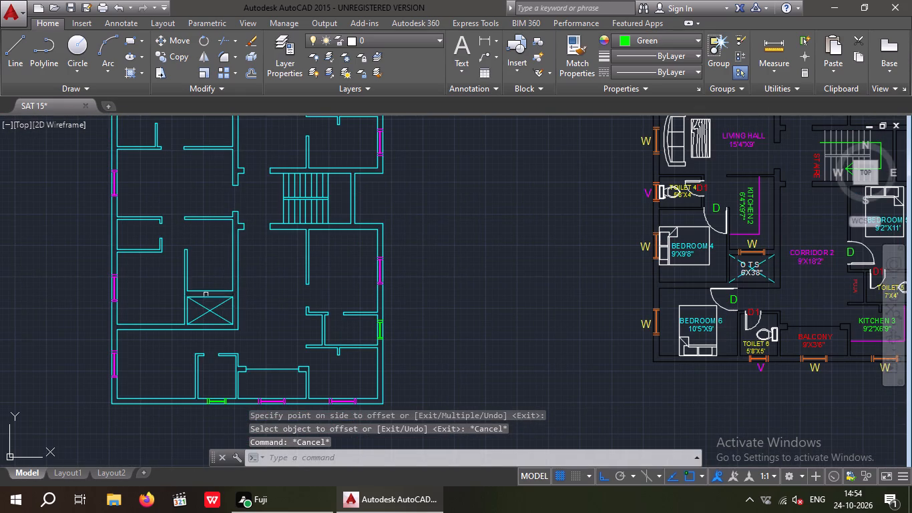
scroll(203, 299, up, 1)
middle_drag(126, 229, 204, 290)
scroll(140, 250, up, 1)
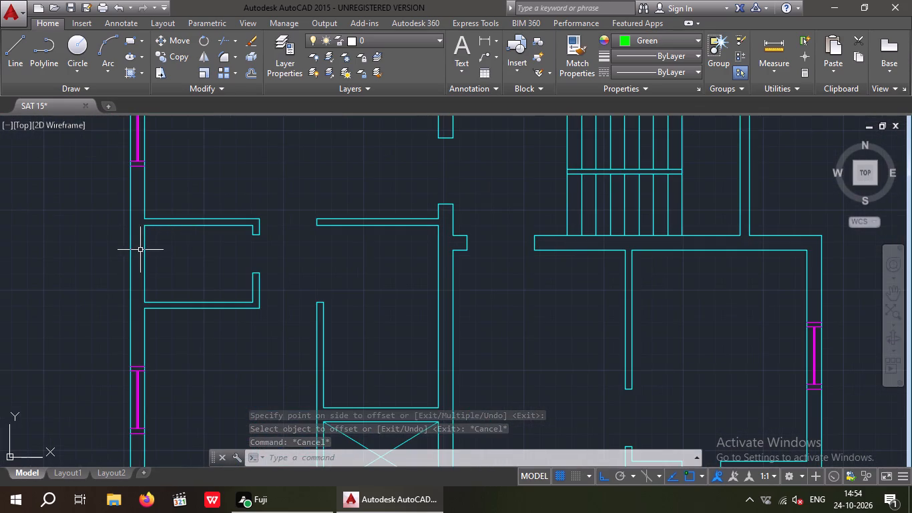
key(l)
key(space)
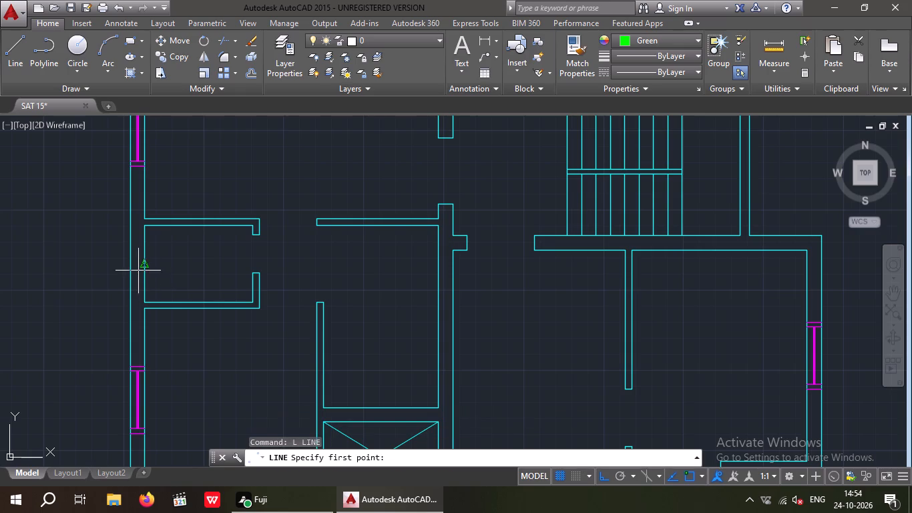
drag(144, 265, 138, 265)
scroll(124, 263, up, 3)
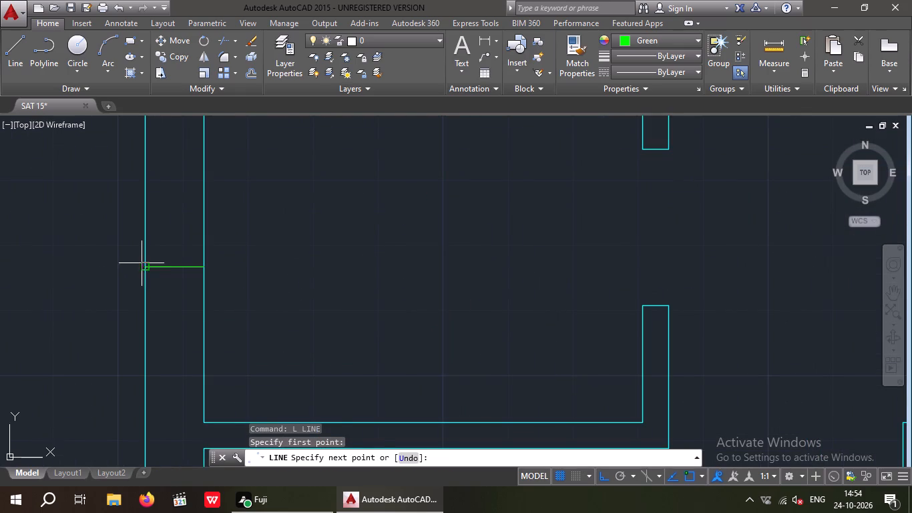
click(142, 263)
key(Escape)
key(Escape)
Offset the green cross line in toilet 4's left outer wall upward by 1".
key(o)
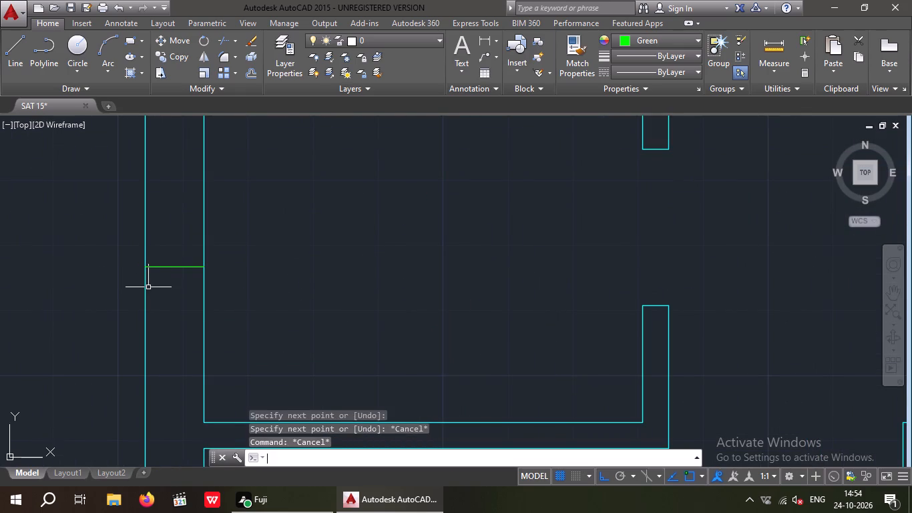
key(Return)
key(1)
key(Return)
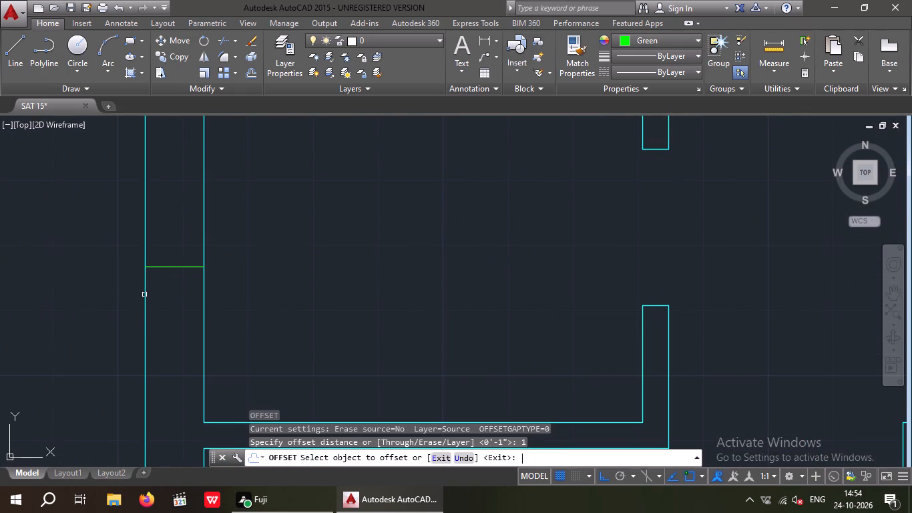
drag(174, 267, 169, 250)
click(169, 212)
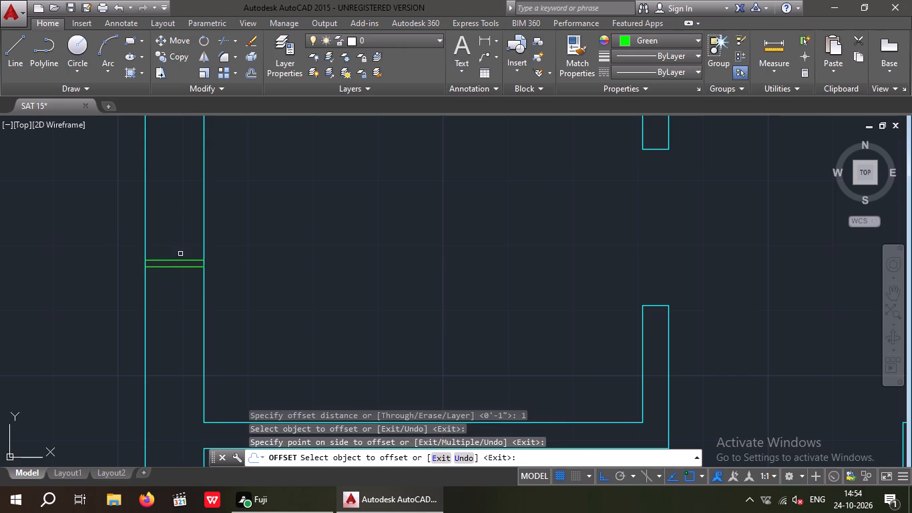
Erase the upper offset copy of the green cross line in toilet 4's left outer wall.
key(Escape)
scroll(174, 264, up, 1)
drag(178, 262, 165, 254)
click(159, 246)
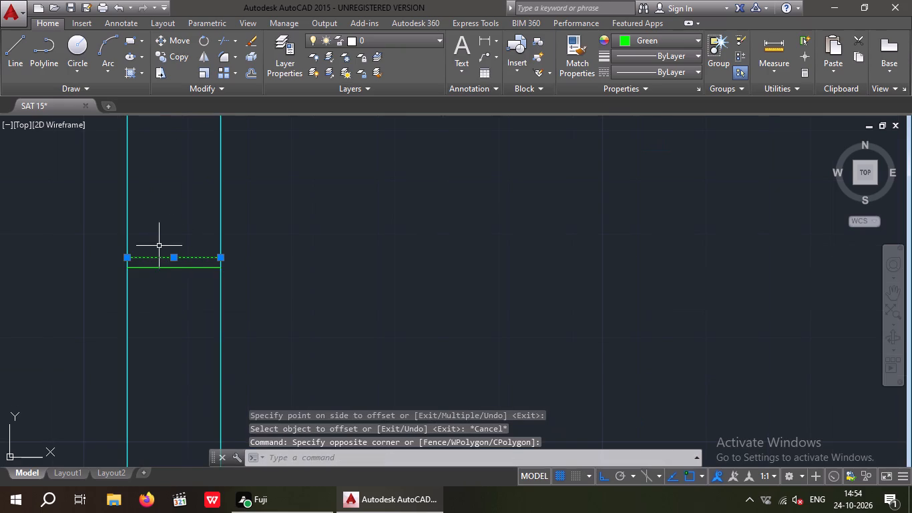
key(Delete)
Draw a magenta cross line through the wall between kitchen 2 and the O.T.S., joining the midpoints of its two faces.
scroll(168, 251, down, 4)
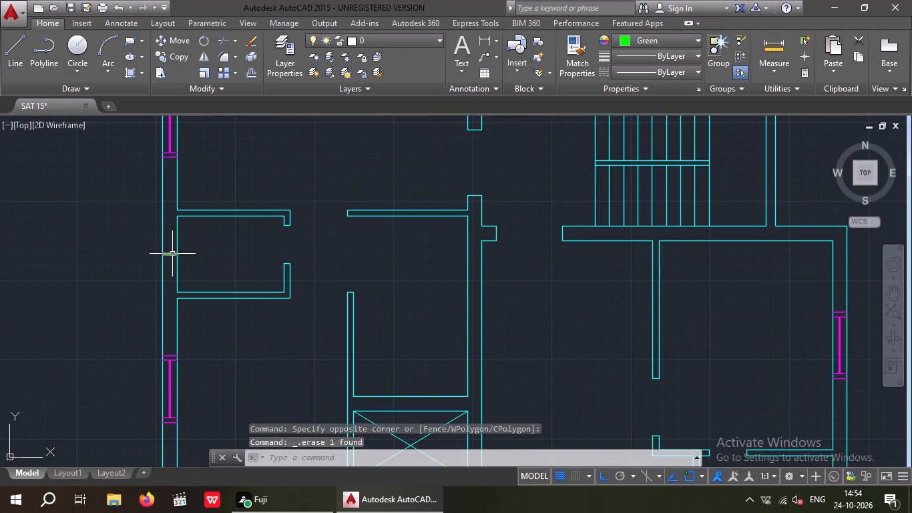
scroll(180, 260, down, 2)
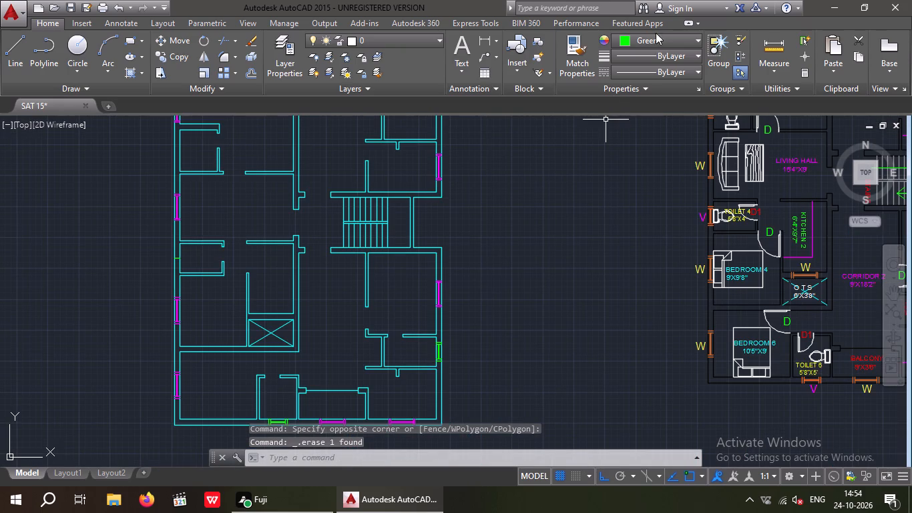
click(652, 41)
click(688, 178)
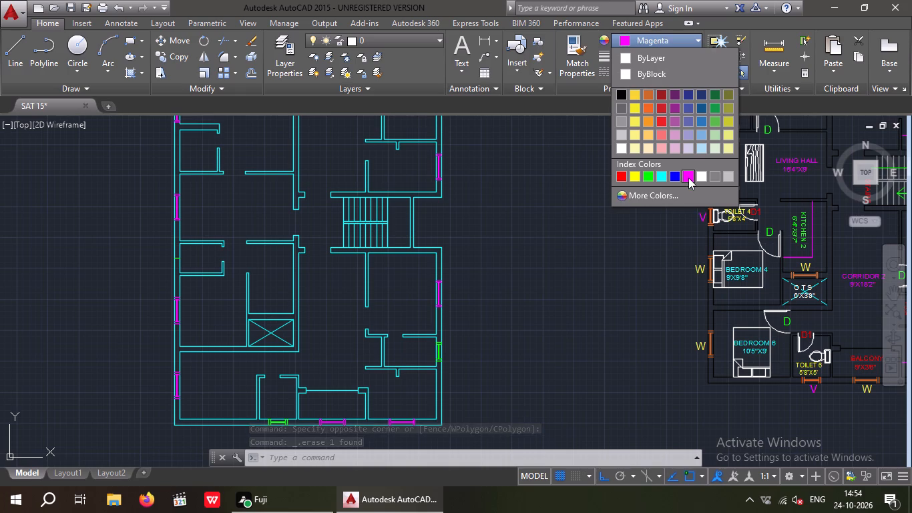
scroll(270, 321, up, 3)
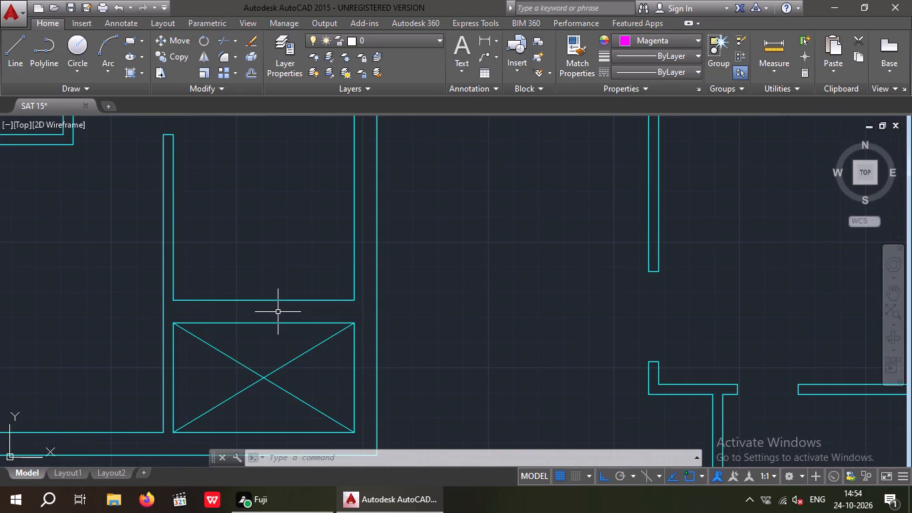
key(l)
key(space)
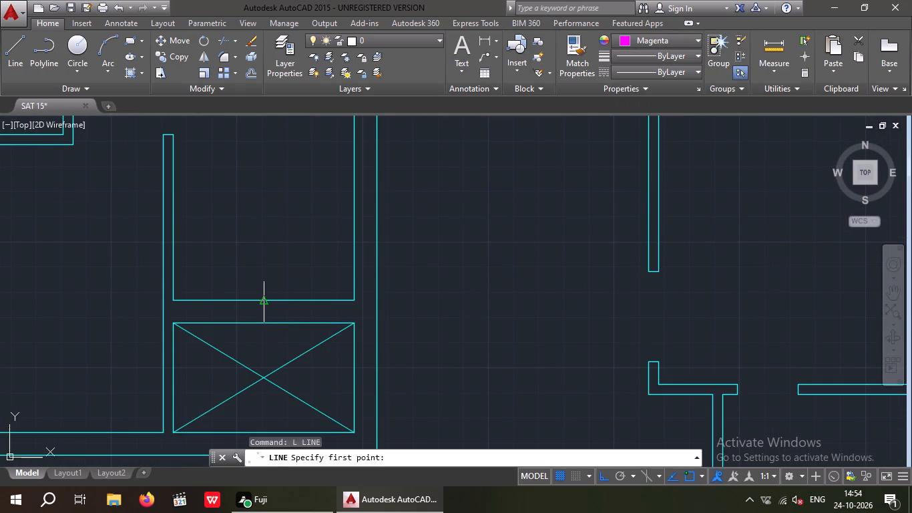
drag(264, 301, 266, 307)
scroll(272, 322, up, 3)
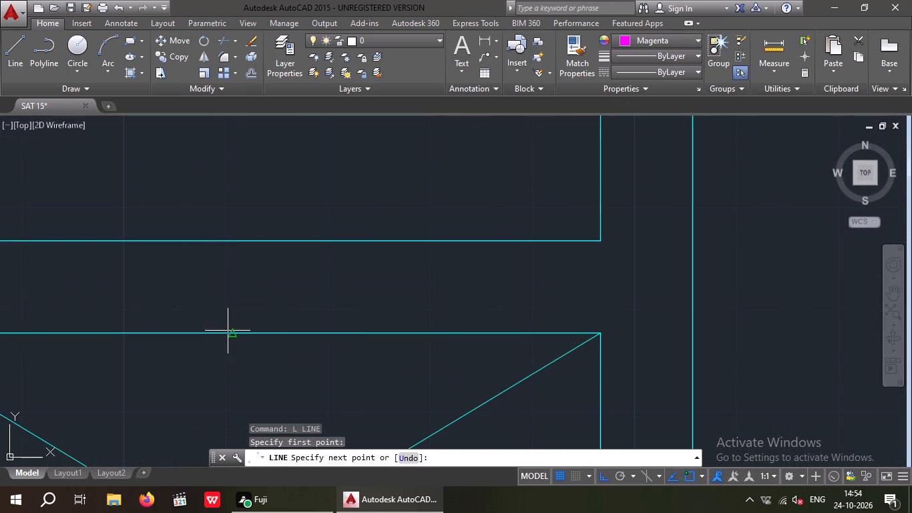
click(234, 333)
key(Escape)
key(Escape)
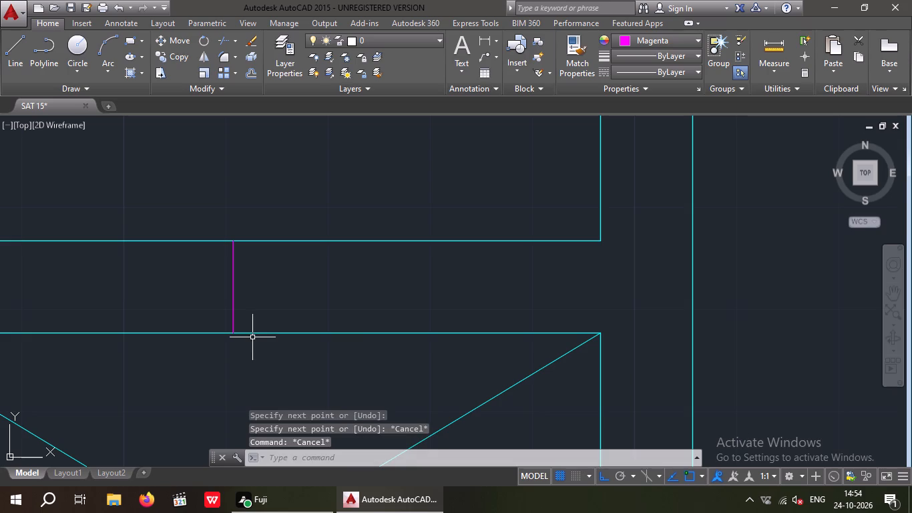
Offset the magenta cross line in the wall between kitchen 2 and the O.T.S. by 1'6" to both sides.
key(o)
key(Return)
key(1)
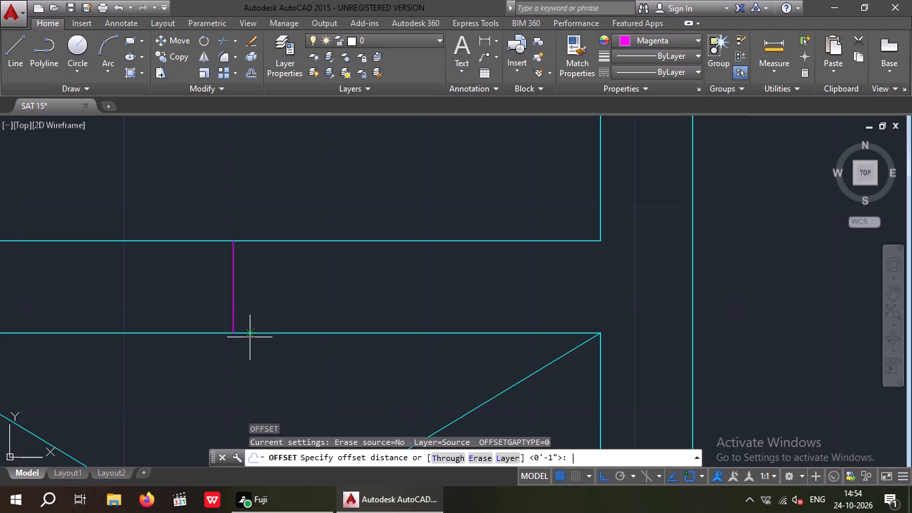
key(apostrophe)
key(6)
key(shift+quotedbl)
key(Return)
drag(231, 300, 257, 299)
drag(345, 295, 304, 301)
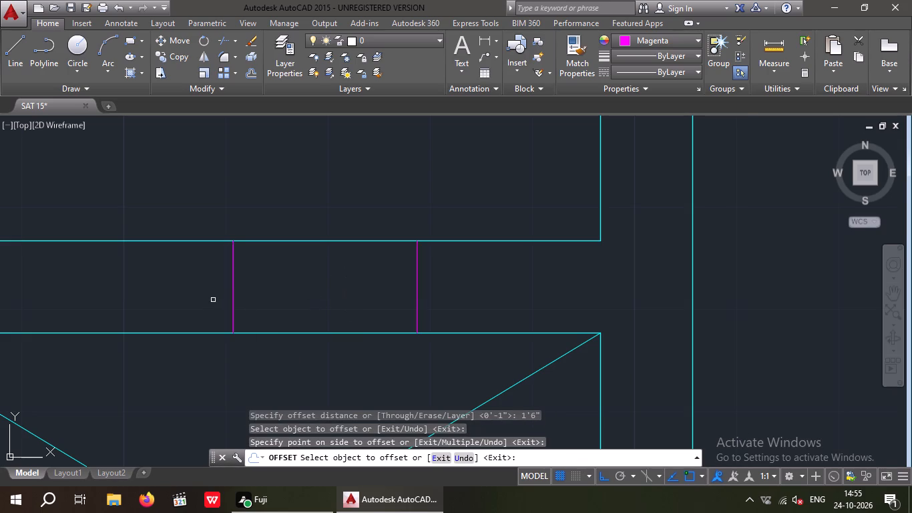
drag(234, 290, 176, 303)
click(148, 305)
scroll(168, 291, down, 2)
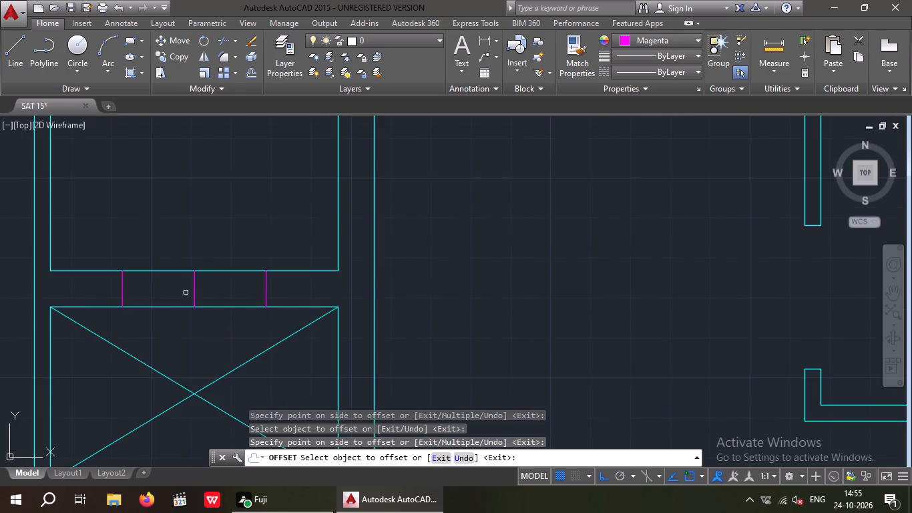
key(Escape)
key(Escape)
Erase the middle magenta cross line in the wall between kitchen 2 and the O.T.S.
scroll(198, 288, up, 2)
drag(200, 279, 156, 296)
click(156, 297)
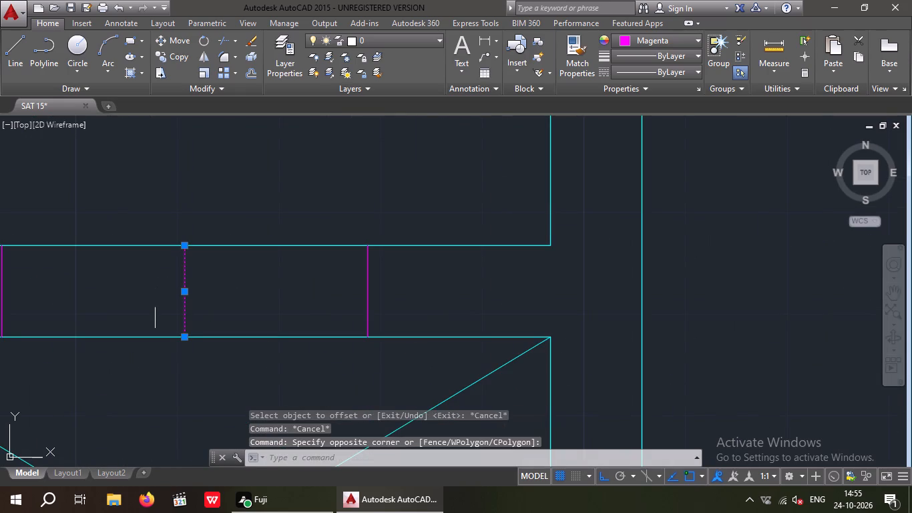
key(Delete)
scroll(156, 305, down, 2)
key(Escape)
key(Escape)
Offset both remaining magenta cross lines in the wall between kitchen 2 and the O.T.S. outward by 3".
key(o)
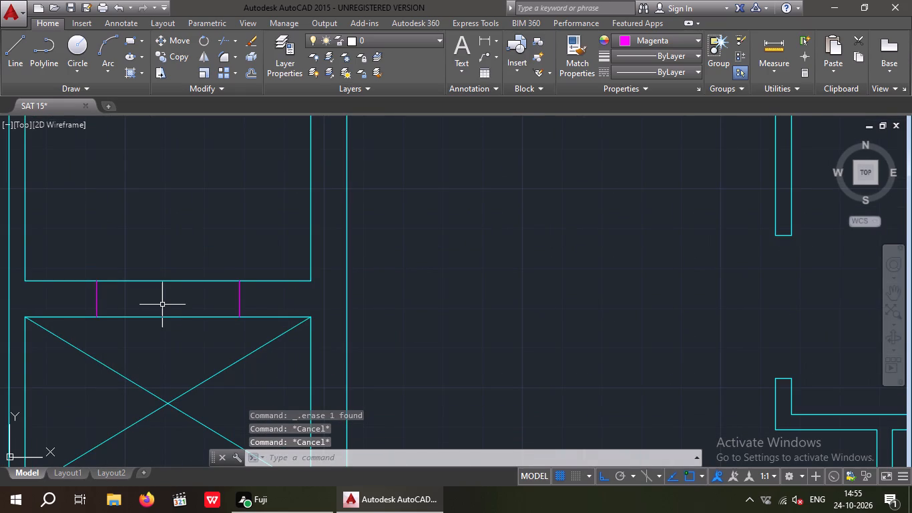
key(Return)
key(3)
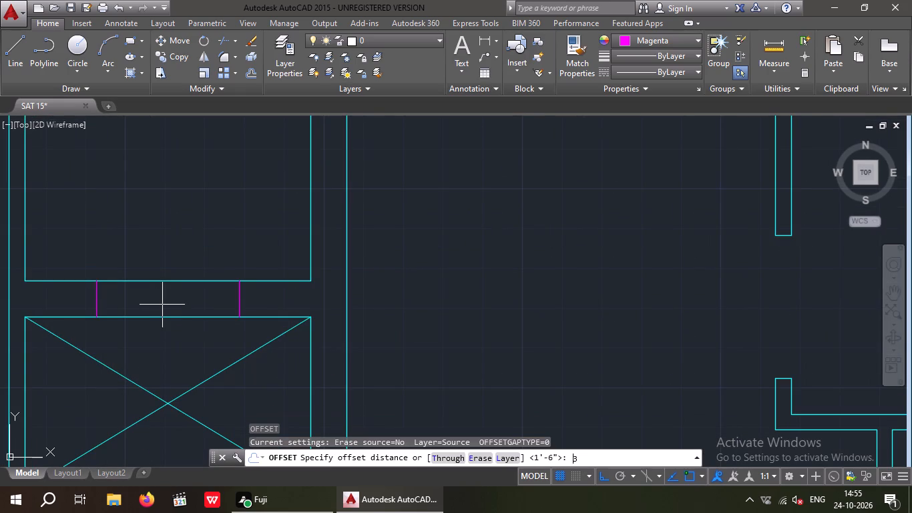
key(shift+quotedbl)
key(Return)
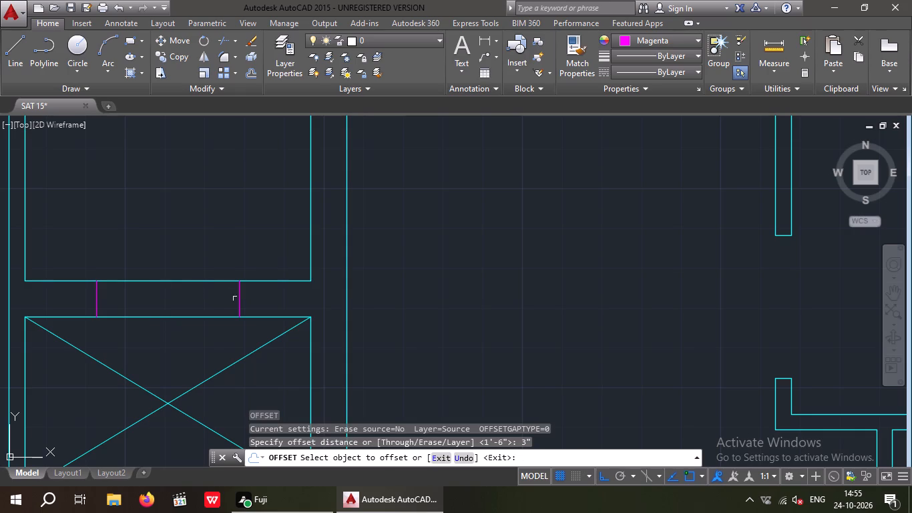
drag(239, 297, 261, 297)
drag(282, 295, 263, 297)
scroll(95, 299, up, 1)
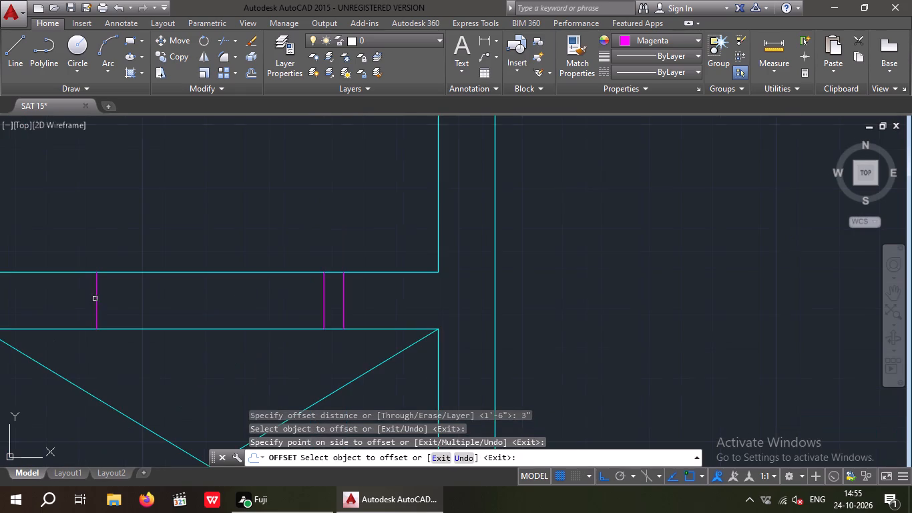
drag(95, 298, 67, 309)
click(42, 309)
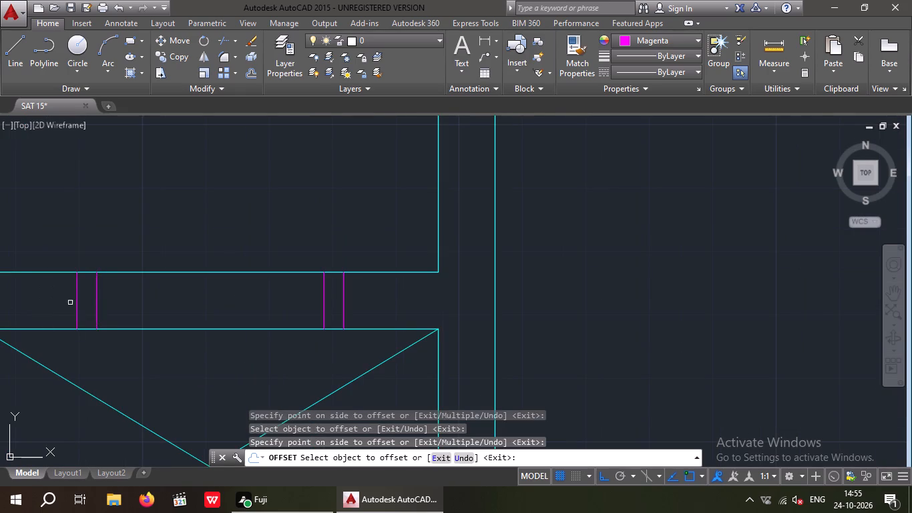
scroll(93, 294, down, 2)
key(Escape)
key(Escape)
key(Escape)
Draw a magenta line along the wall between kitchen 2 and the O.T.S., joining the midpoints of the two inner cross lines.
key(l)
key(Return)
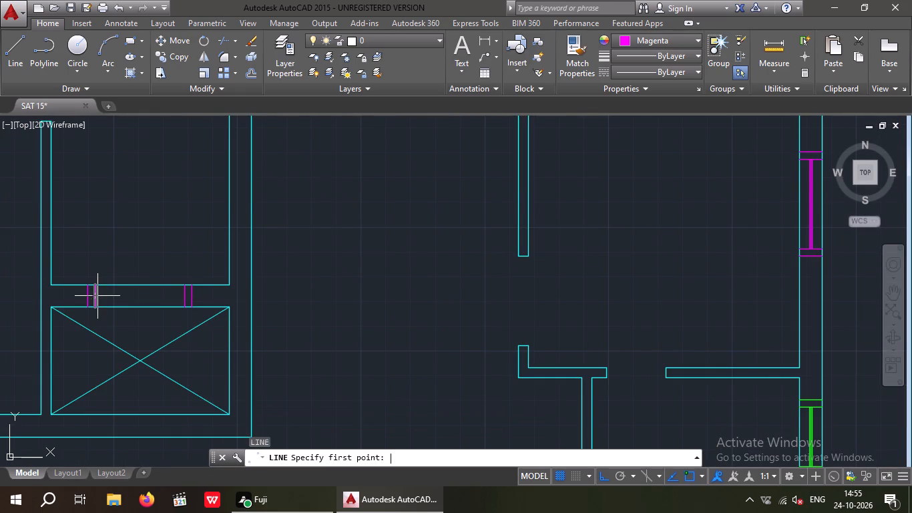
scroll(99, 291, up, 2)
click(89, 301)
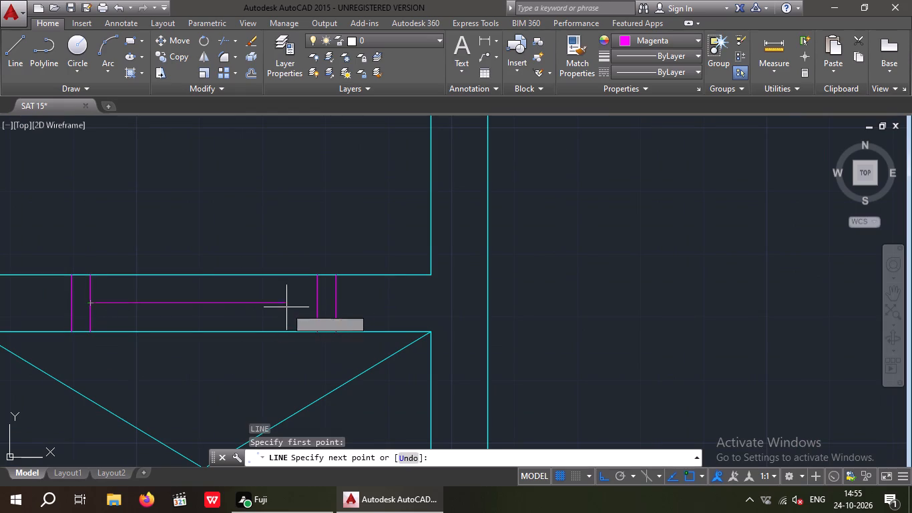
click(320, 302)
key(Escape)
key(Escape)
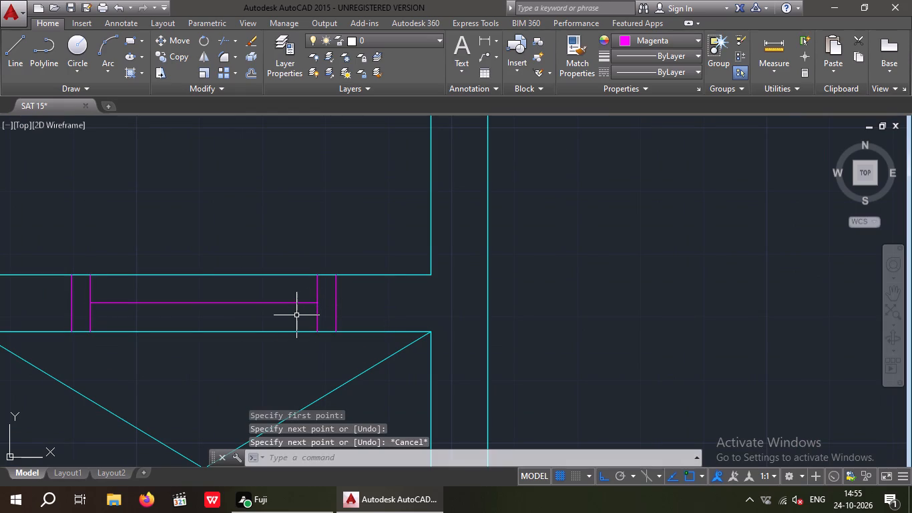
Offset the magenta centre line of the window between kitchen 2 and the O.T.S. by 1/2" to both sides.
key(o)
key(Return)
key(1)
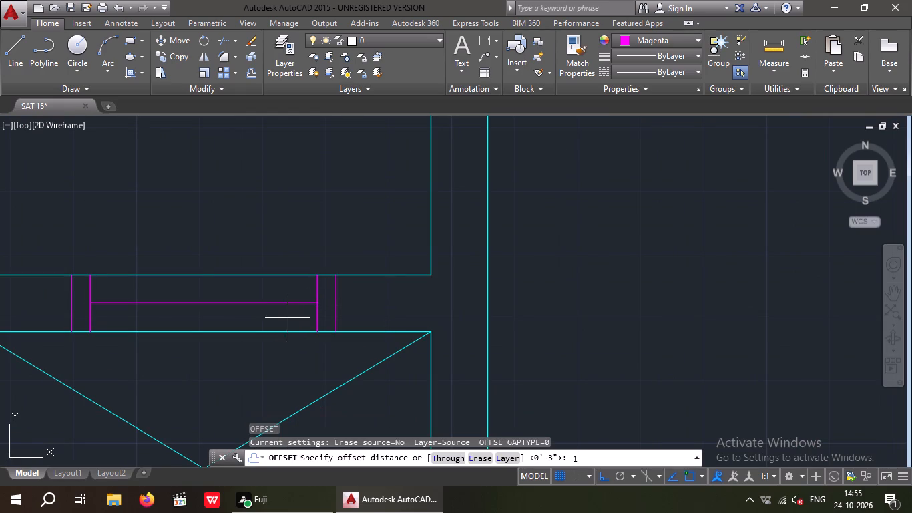
key(slash)
key(2)
key(shift+quotedbl)
key(Return)
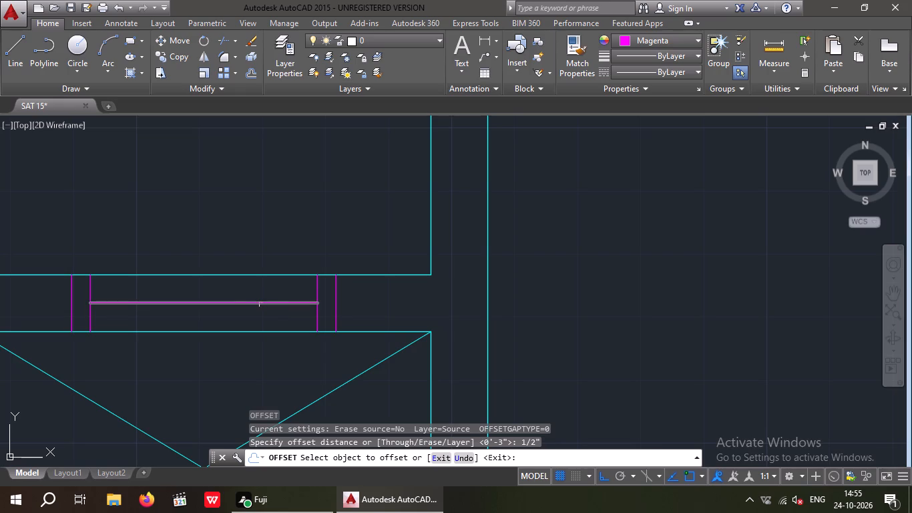
click(261, 305)
click(260, 285)
scroll(260, 289, up, 3)
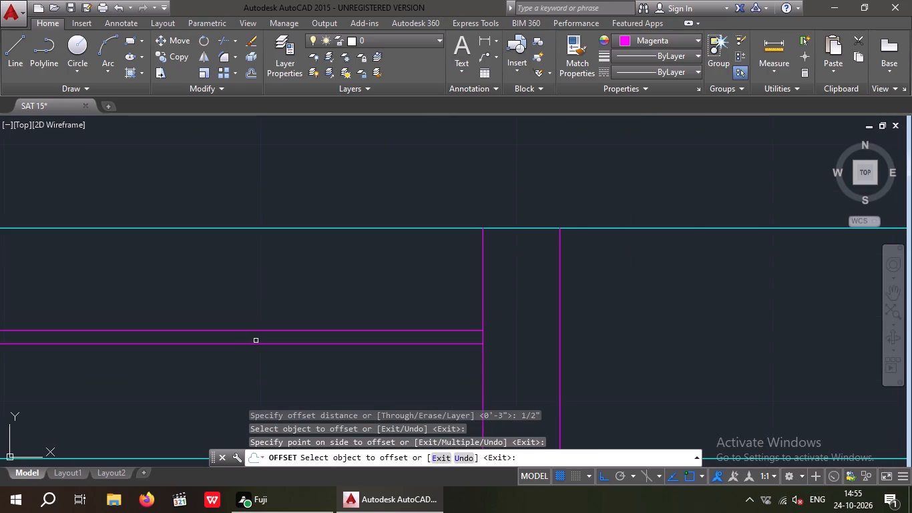
click(255, 343)
click(253, 361)
scroll(246, 289, down, 3)
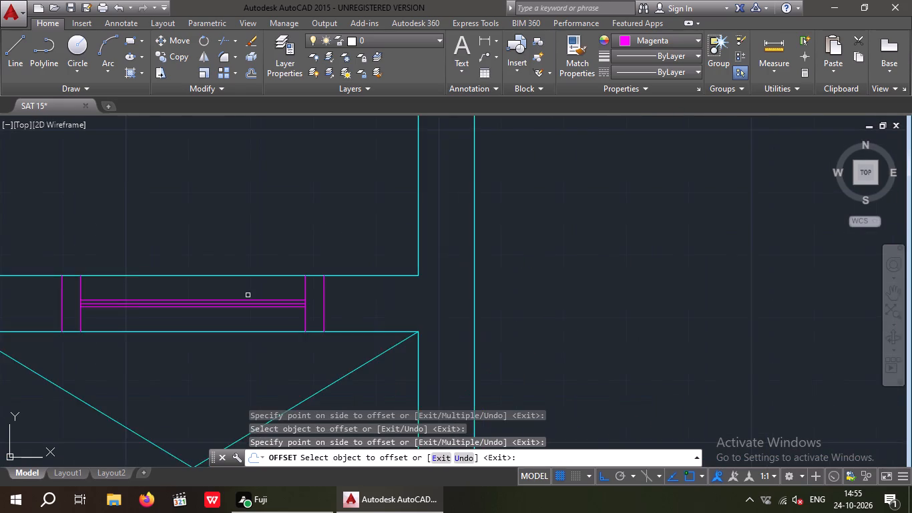
Set the current object colour to green.
scroll(248, 295, down, 2)
middle_drag(254, 307, 294, 300)
scroll(296, 291, down, 3)
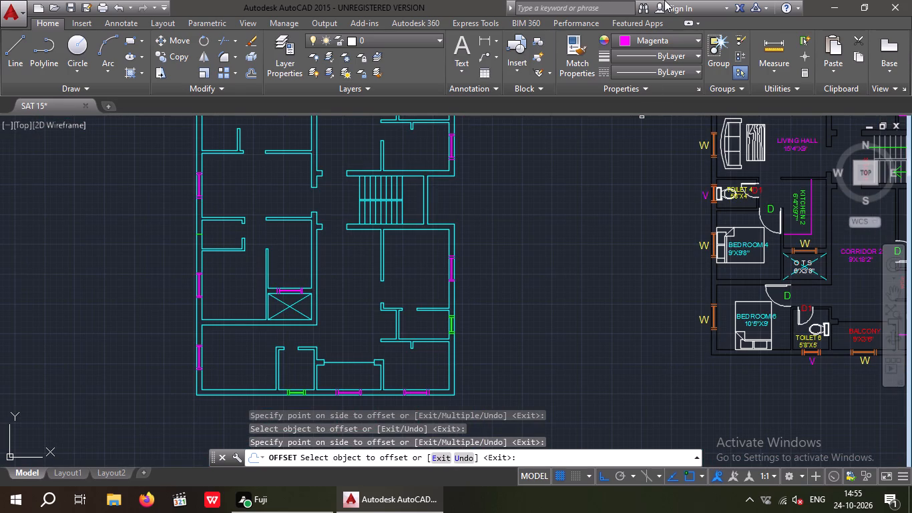
click(658, 43)
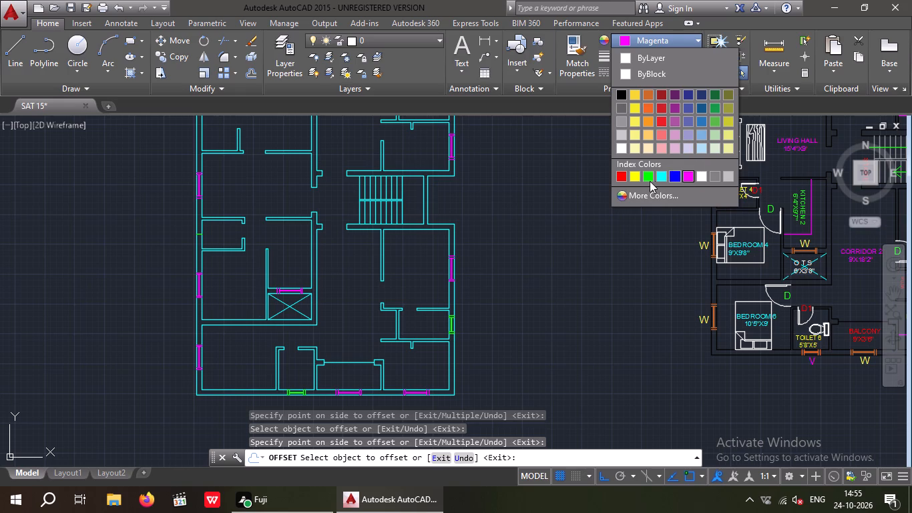
click(648, 180)
Offset the green cross line in toilet 4's left outer wall by 1' both upward and downward.
middle_drag(389, 226, 433, 266)
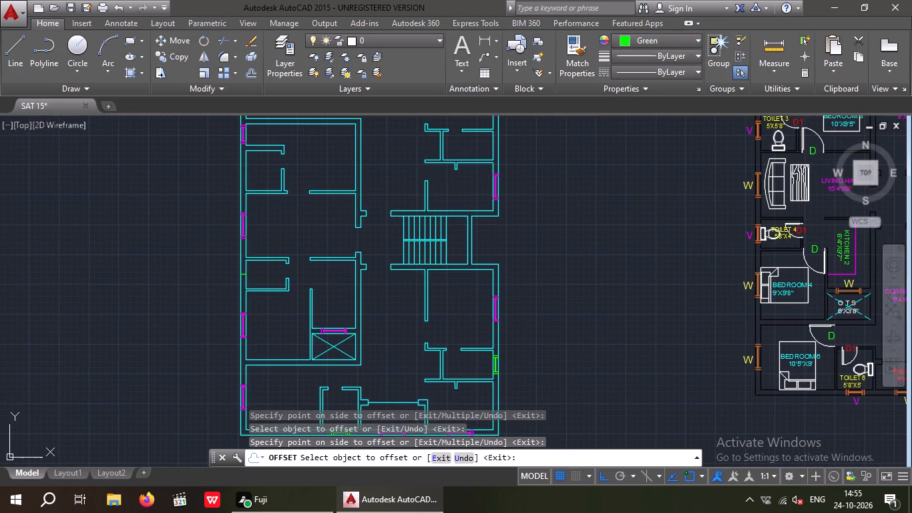
scroll(220, 275, up, 3)
key(Escape)
key(Escape)
key(Escape)
key(Escape)
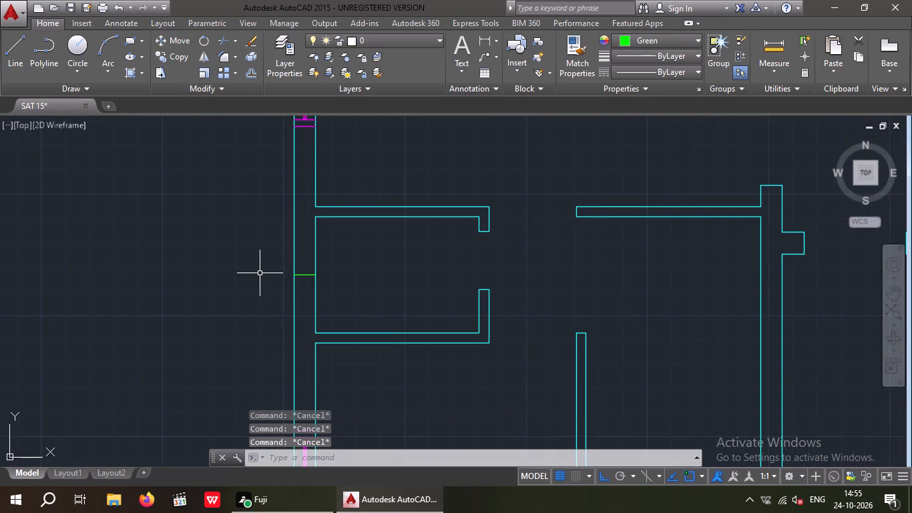
key(o)
key(Return)
key(1)
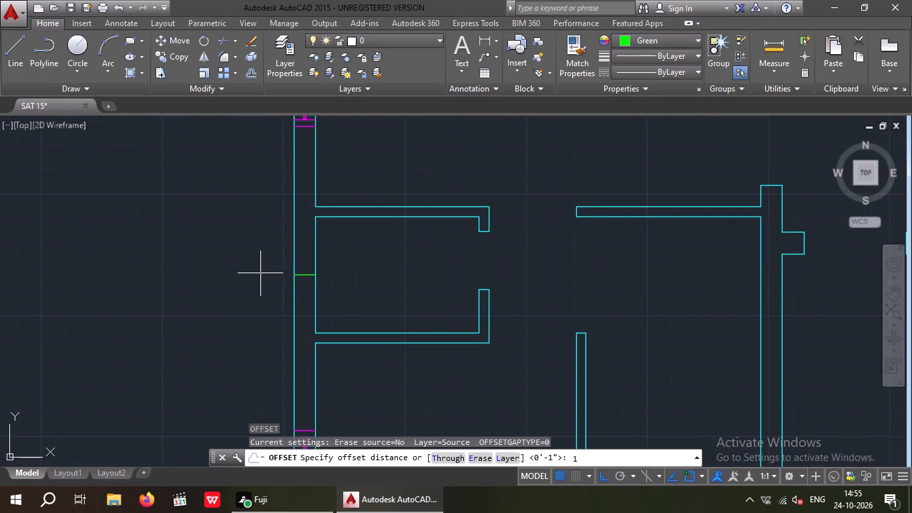
key(apostrophe)
key(Return)
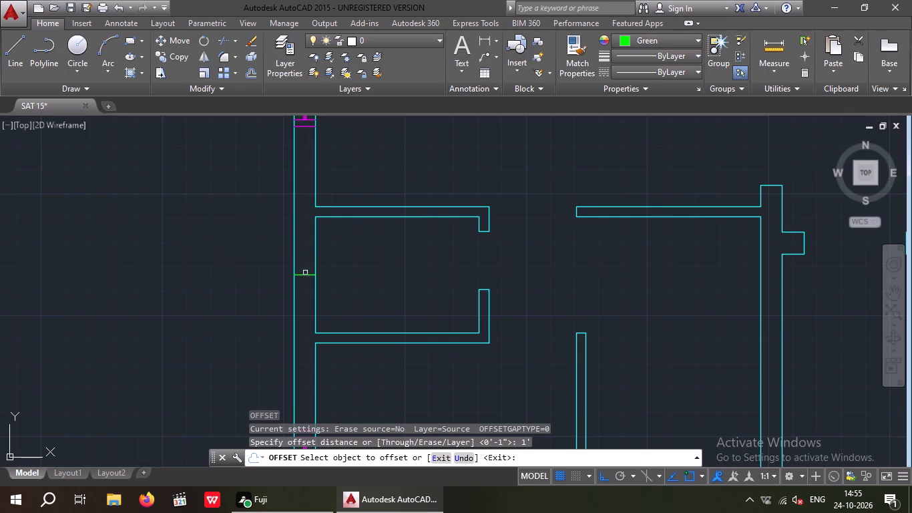
drag(306, 275, 302, 256)
click(300, 223)
scroll(308, 275, up, 2)
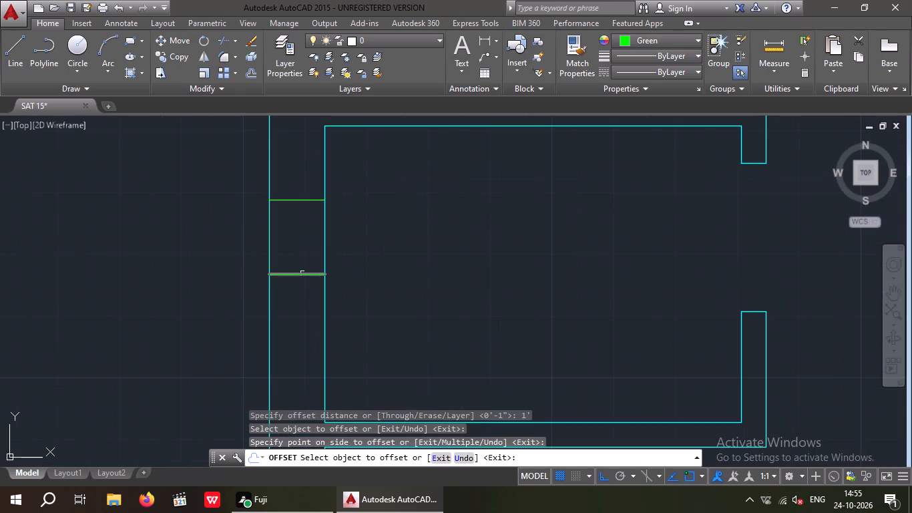
drag(300, 275, 300, 281)
click(299, 303)
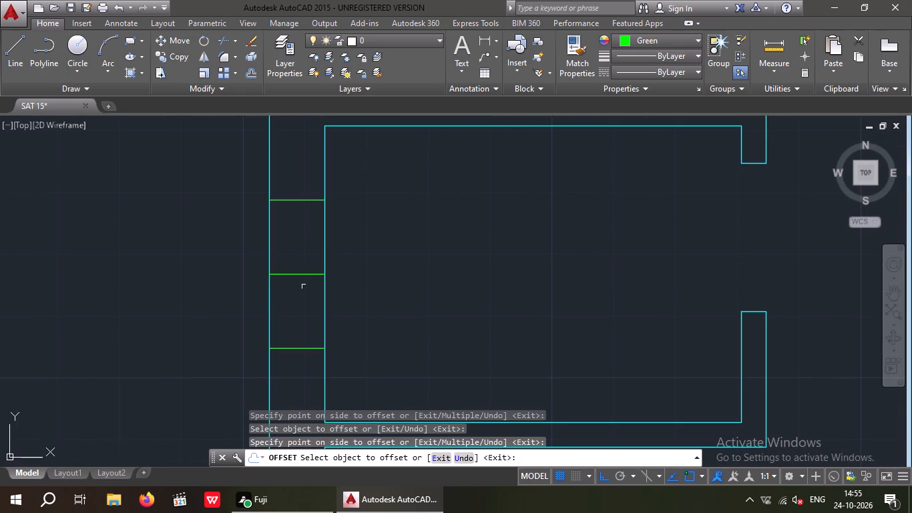
Erase the middle green cross line in toilet 4's left outer wall.
key(Escape)
drag(306, 293, 289, 275)
click(284, 256)
key(Delete)
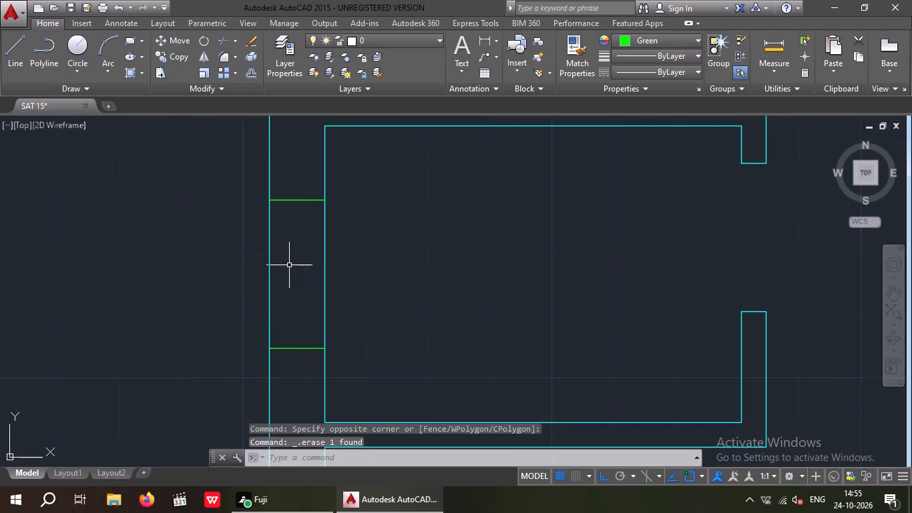
scroll(289, 265, down, 4)
key(Escape)
key(Escape)
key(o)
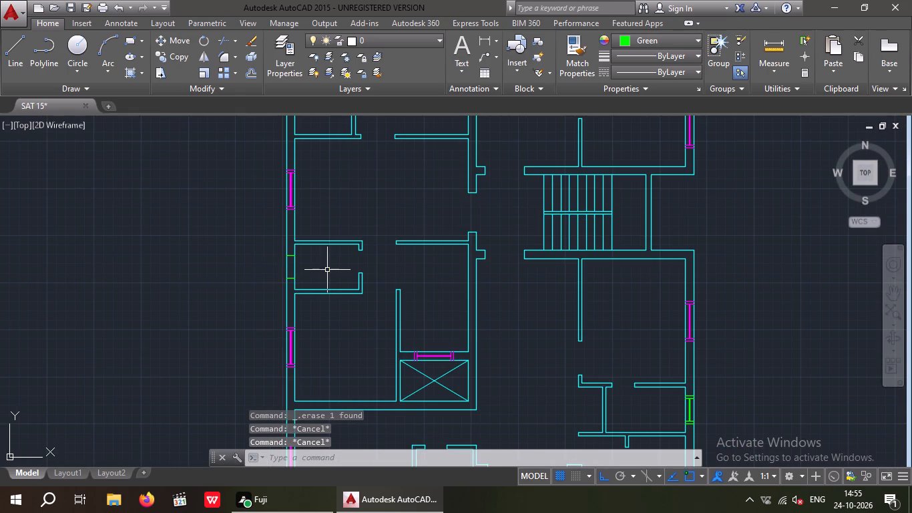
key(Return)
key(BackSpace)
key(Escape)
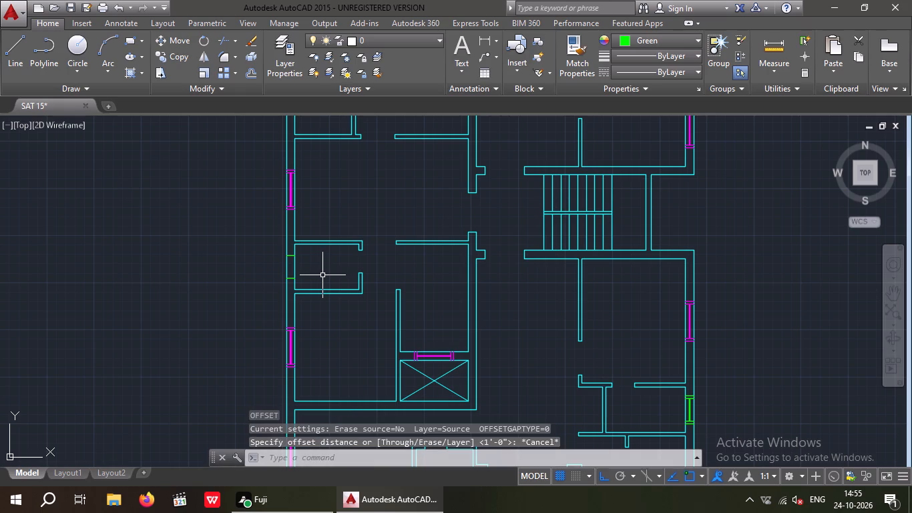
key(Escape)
Offset both green cross lines in toilet 4's left outer wall outward by 3", the upper one upward and the lower one downward.
key(o)
key(Return)
key(3)
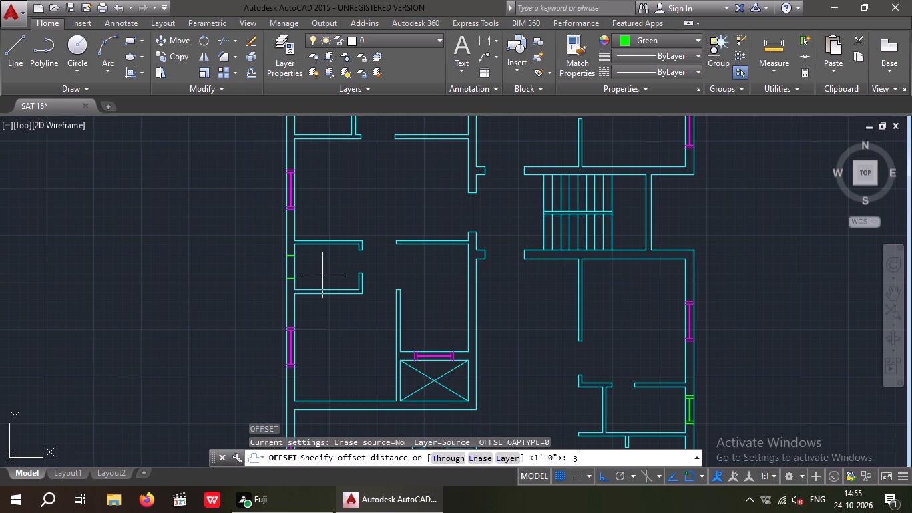
key(shift+quotedbl)
key(Return)
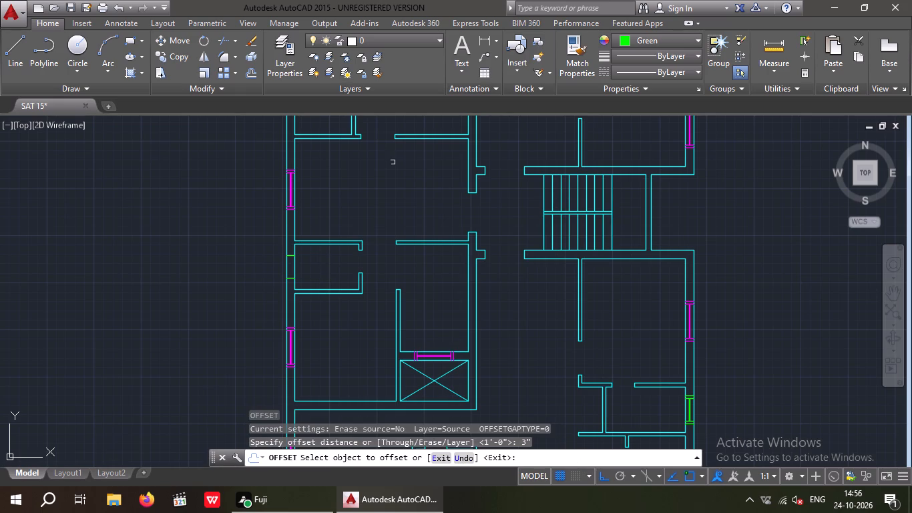
scroll(296, 250, up, 4)
drag(255, 286, 252, 274)
click(246, 242)
scroll(244, 265, down, 3)
scroll(234, 319, down, 1)
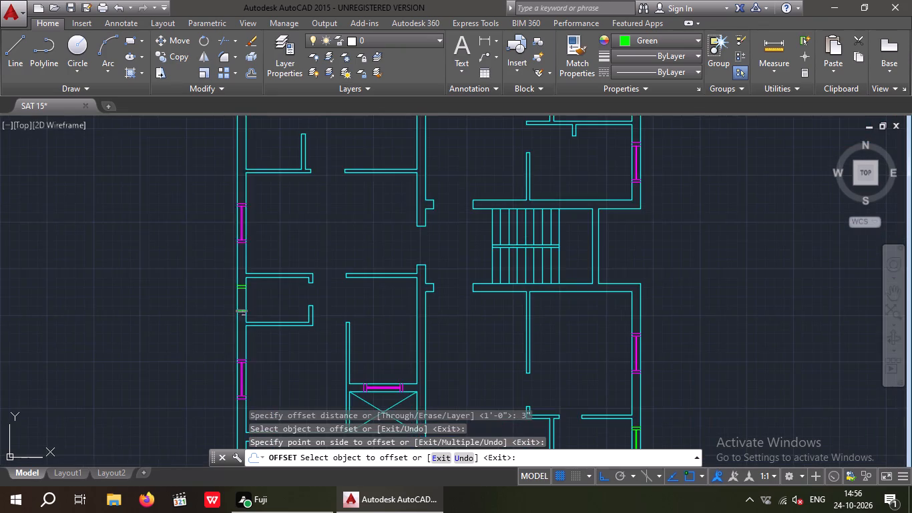
scroll(243, 314, up, 3)
drag(236, 299, 236, 309)
click(240, 330)
key(Escape)
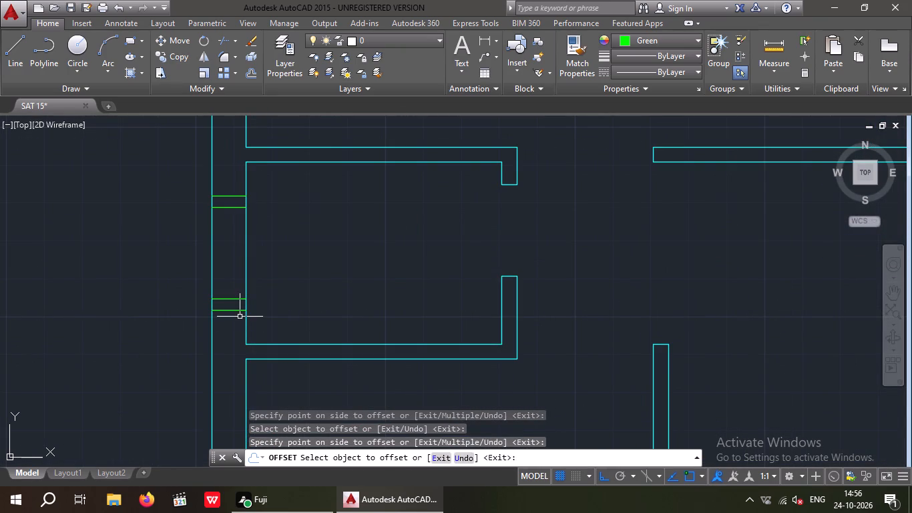
key(Escape)
Draw a green line along toilet 4's left outer wall, joining the midpoints of the two inner cross lines.
key(l)
key(Return)
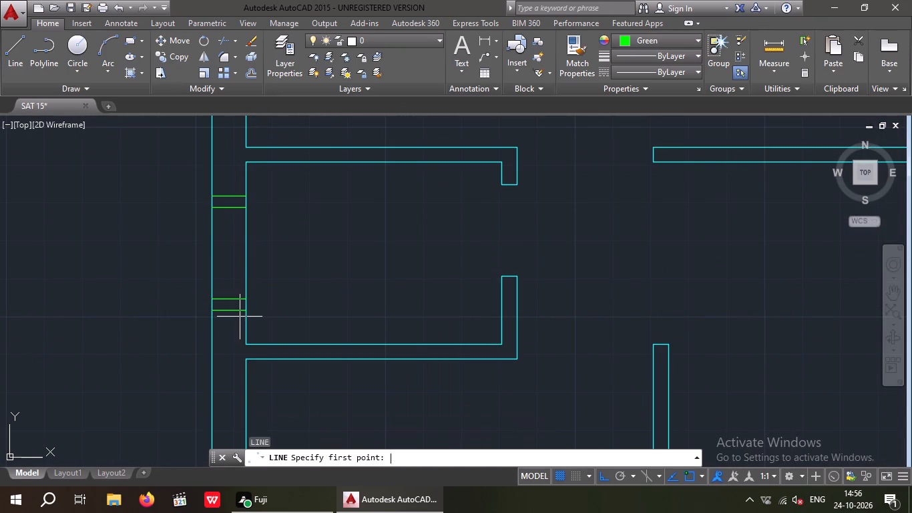
drag(230, 208, 231, 234)
scroll(236, 297, up, 3)
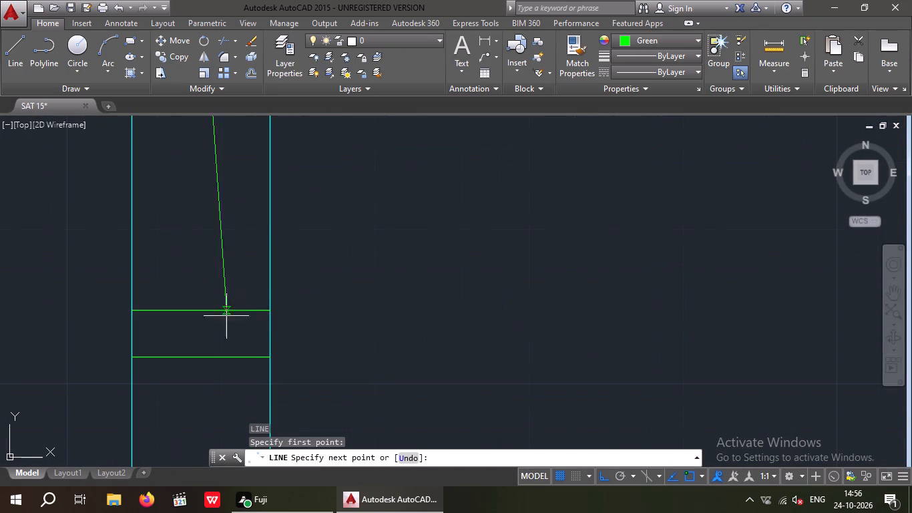
click(202, 309)
key(Escape)
key(Escape)
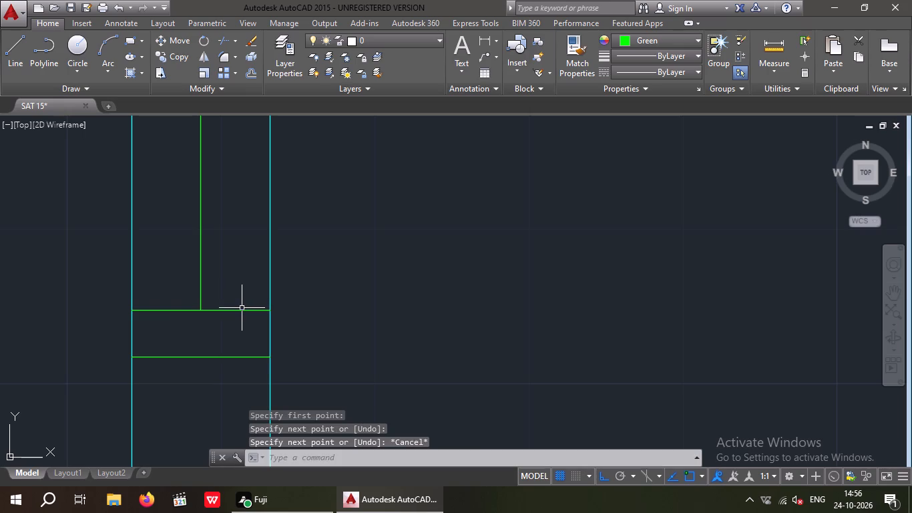
Offset the green lengthwise line in toilet 4's left outer wall by 1/2" to both the right and the left.
key(o)
key(Return)
key(1)
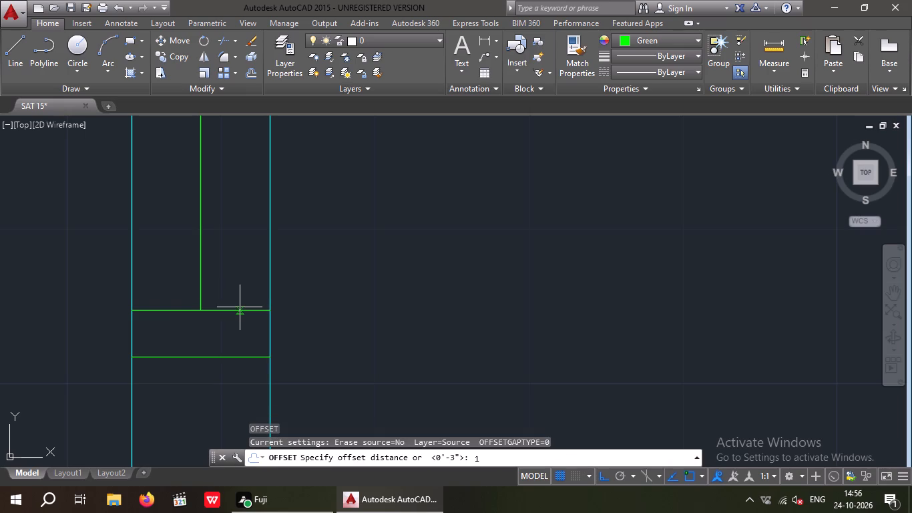
text(/2)
key(shift+quotedbl)
key(Return)
drag(202, 273, 212, 271)
click(224, 269)
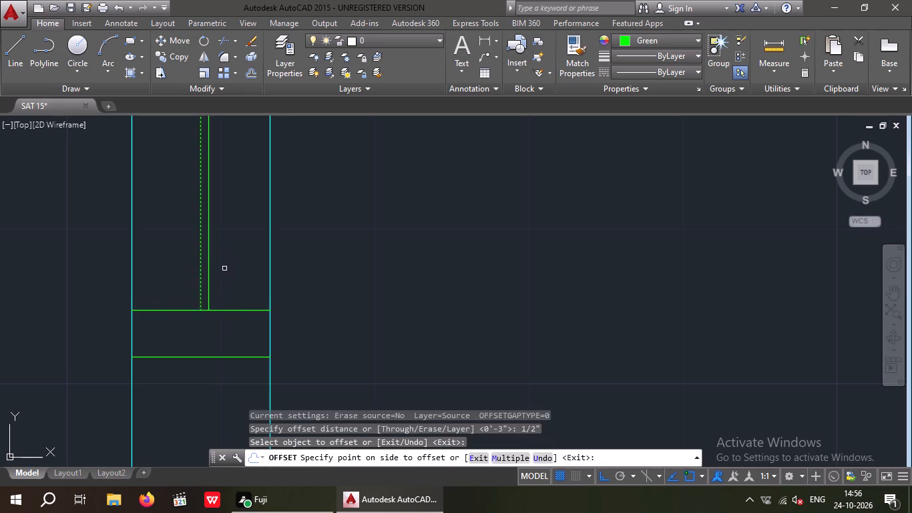
scroll(200, 277, up, 2)
drag(200, 277, 166, 290)
click(158, 293)
scroll(170, 283, down, 6)
middle_drag(236, 232, 223, 277)
scroll(242, 260, down, 3)
middle_drag(258, 255, 243, 234)
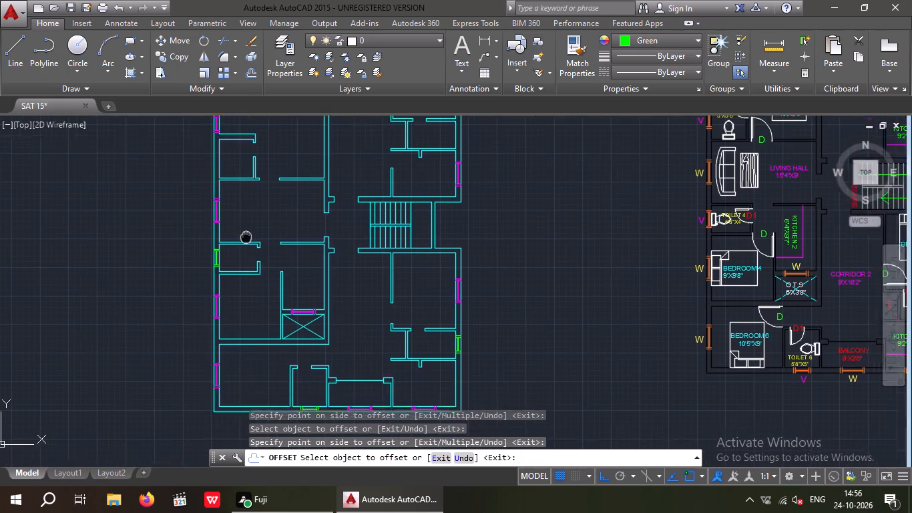
middle_drag(243, 234, 229, 212)
middle_drag(287, 248, 221, 315)
middle_drag(308, 231, 298, 280)
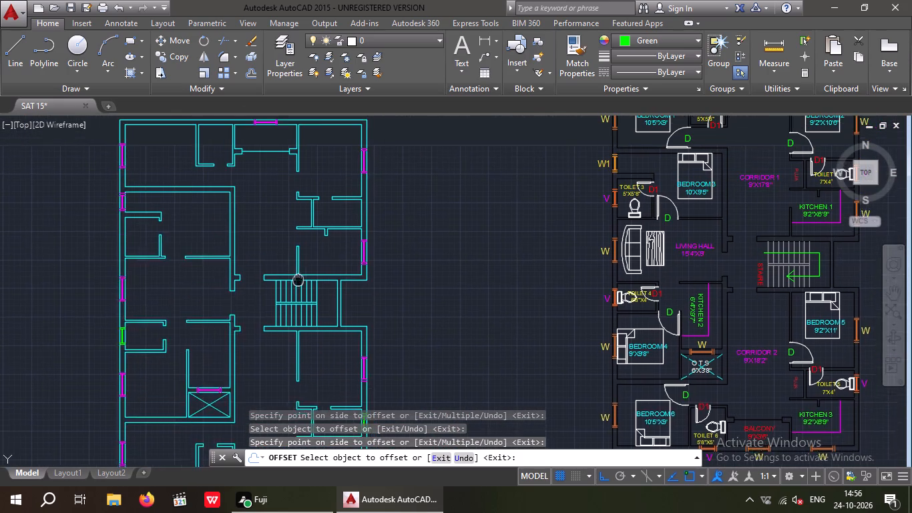
middle_drag(298, 280, 288, 292)
scroll(114, 255, up, 2)
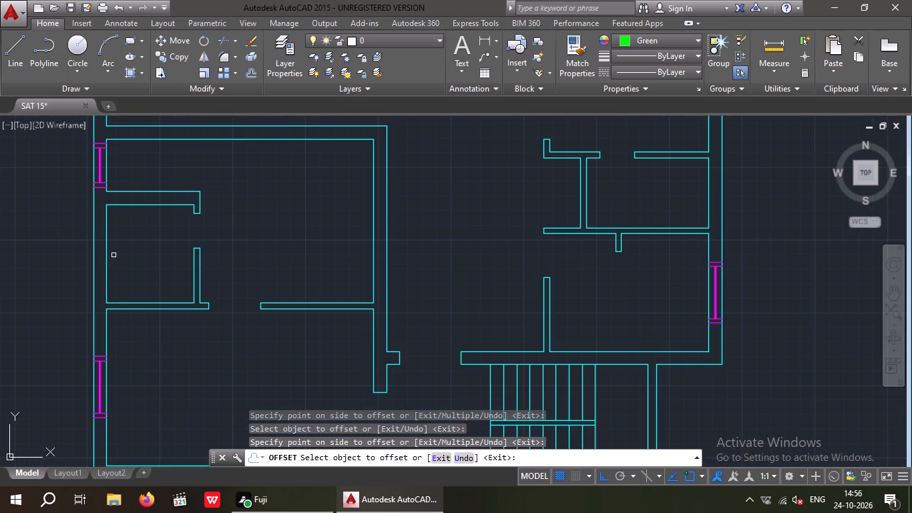
key(Escape)
key(Escape)
key(Escape)
key(Escape)
Draw a green cross line through toilet 3's left outer wall, from its inner face to its outer face near mid-height.
key(l)
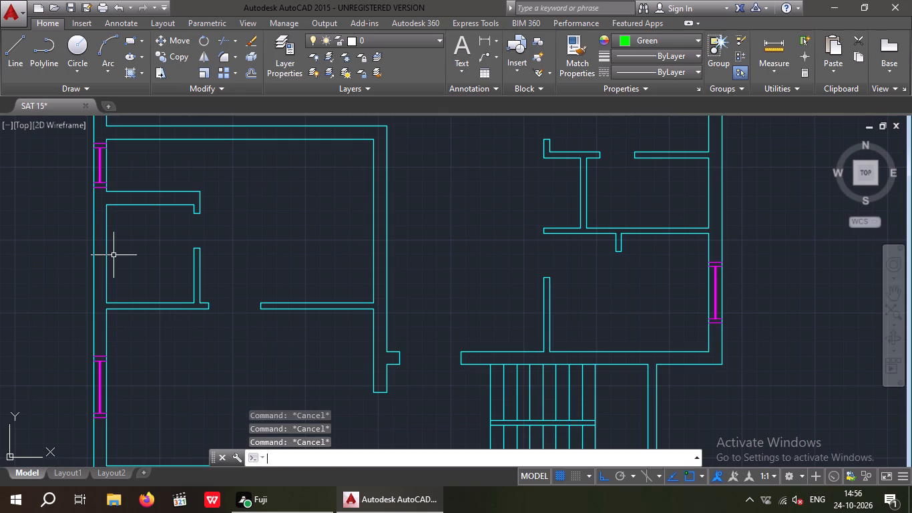
key(Return)
click(105, 252)
scroll(85, 254, up, 2)
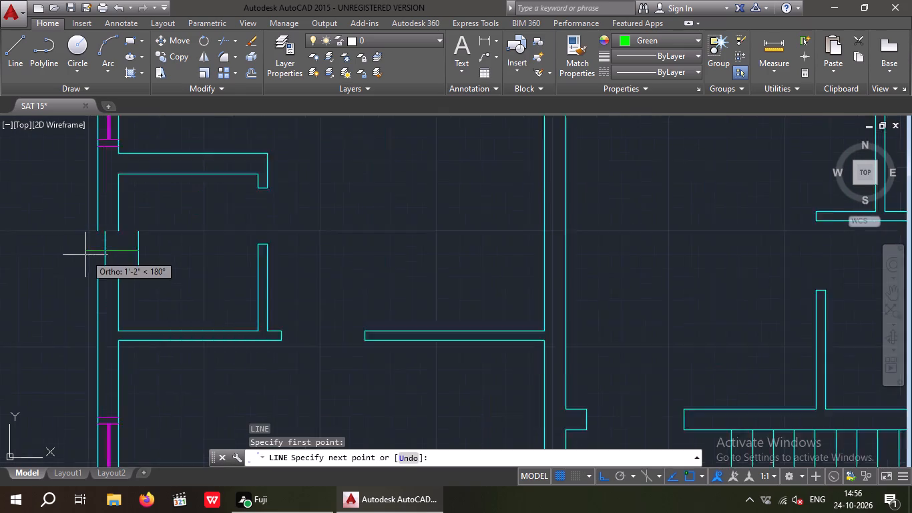
scroll(85, 254, up, 1)
click(112, 249)
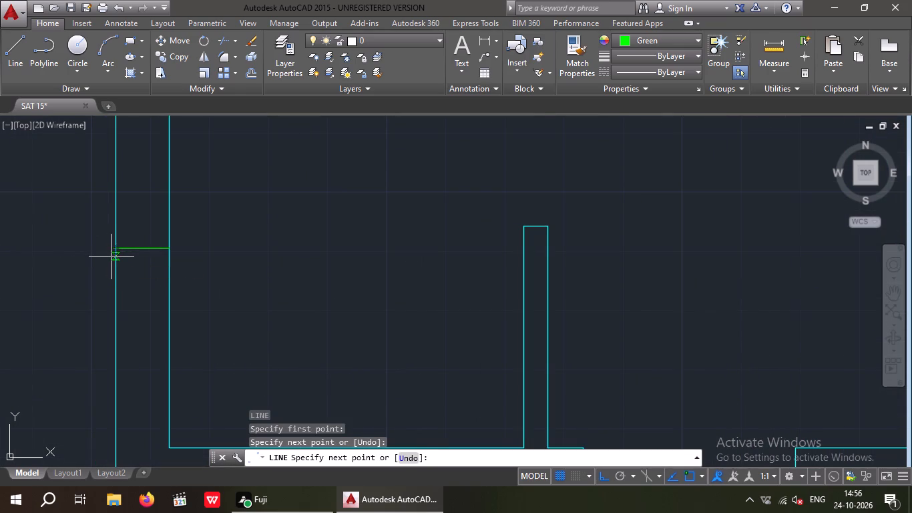
key(Escape)
key(Escape)
Offset the green cross line in toilet 3's left outer wall by 1' both upward and downward.
key(o)
key(Return)
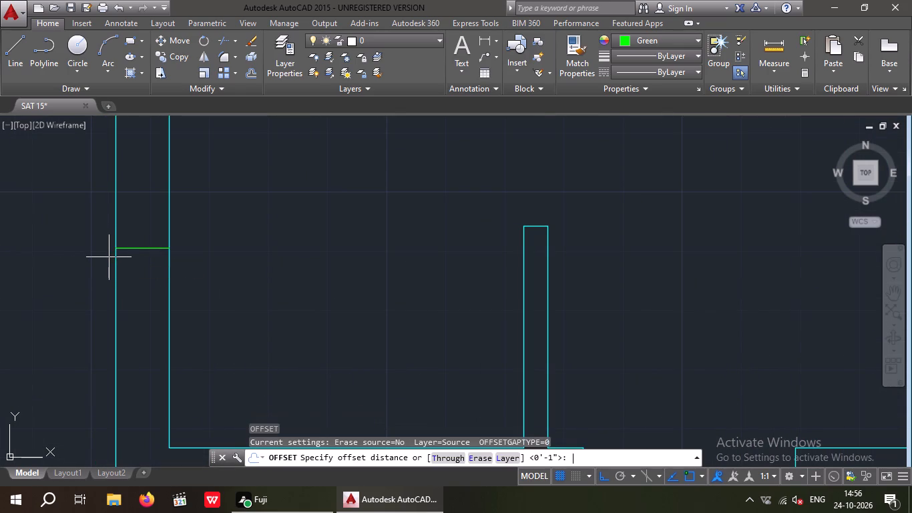
key(1)
key(apostrophe)
key(Return)
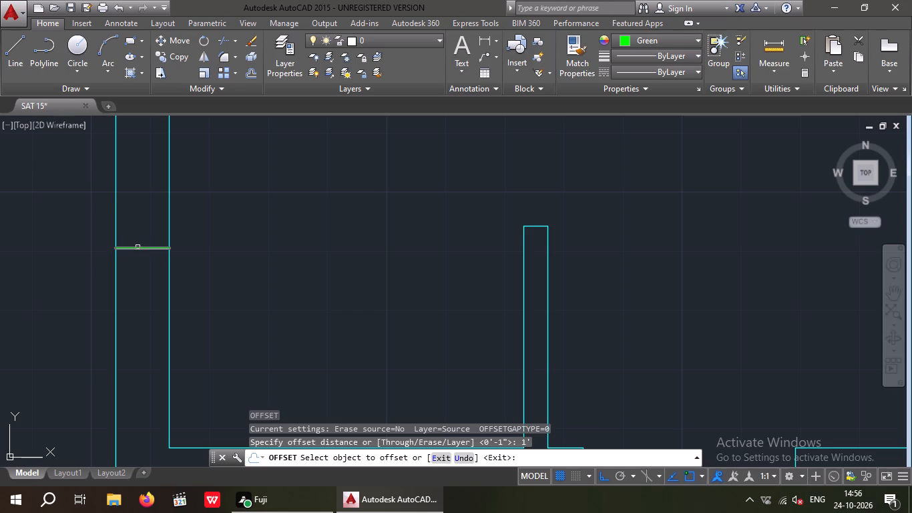
drag(140, 247, 140, 238)
drag(135, 190, 137, 198)
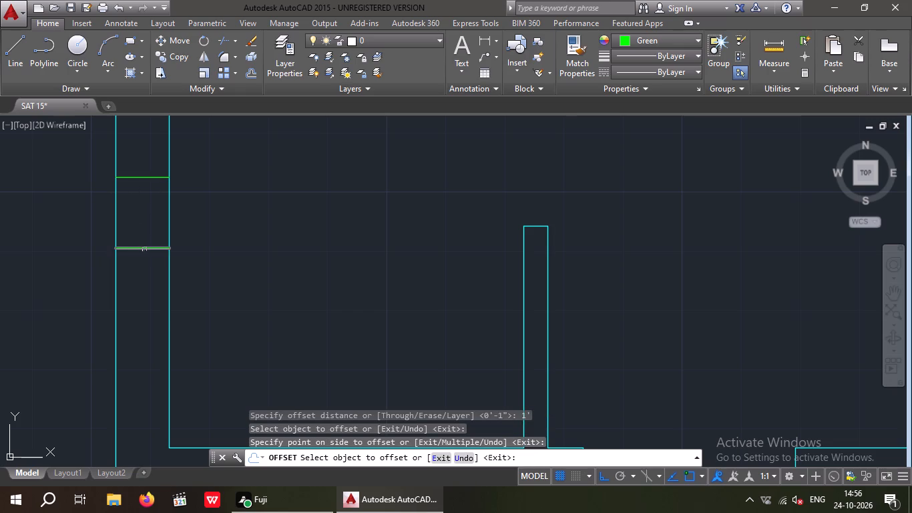
drag(145, 247, 146, 274)
click(143, 297)
key(Escape)
key(Escape)
Erase the middle green cross line in toilet 3's left outer wall.
click(144, 271)
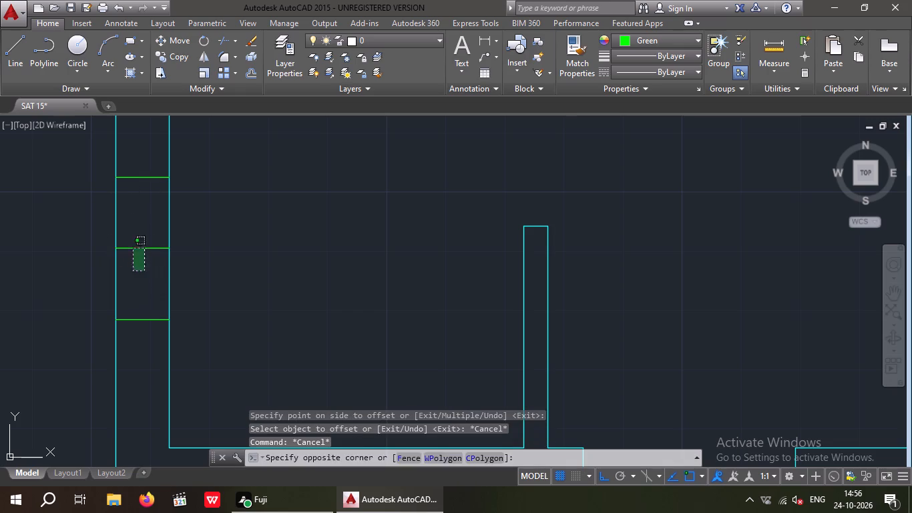
click(132, 233)
key(Delete)
Offset both green cross lines in toilet 3's left outer wall outward by 3", the upper one upward and the lower one downward.
scroll(134, 238, down, 1)
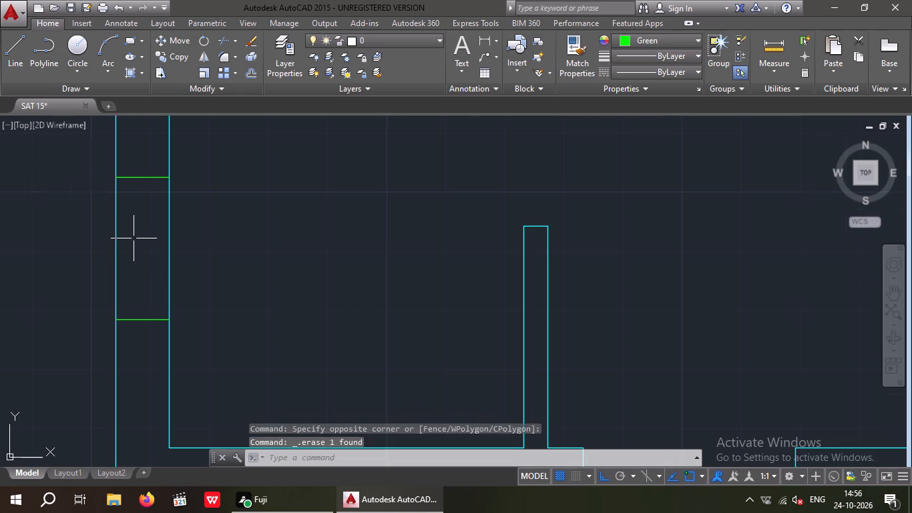
scroll(134, 238, down, 1)
middle_drag(134, 240, 134, 275)
key(Escape)
key(Escape)
key(o)
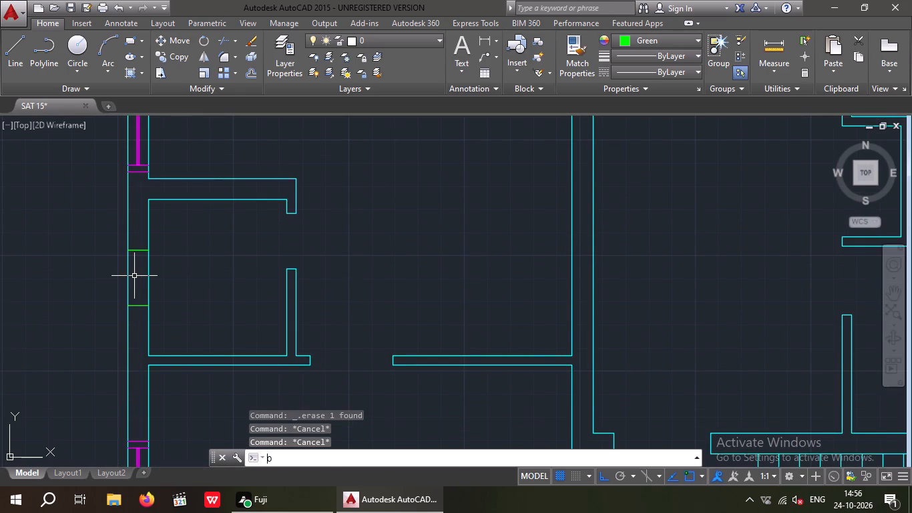
key(Return)
key(3)
key(shift+quotedbl)
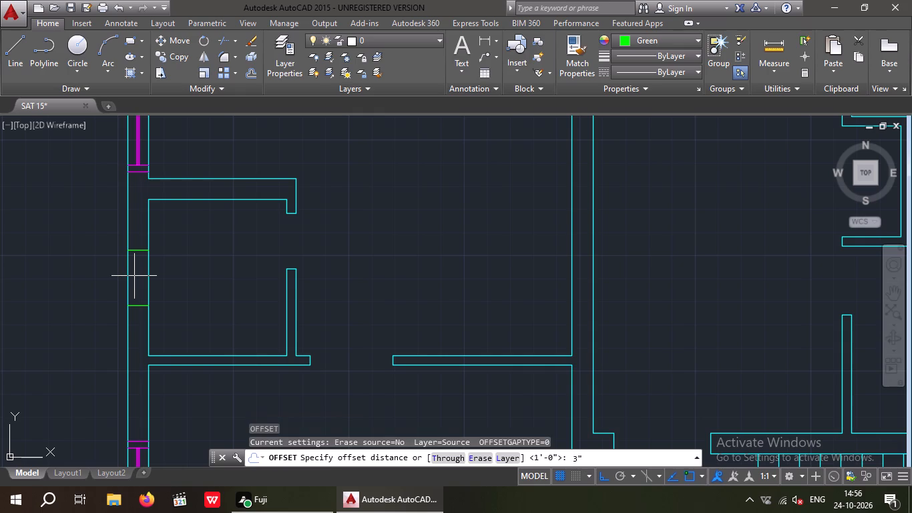
key(Return)
scroll(131, 254, up, 2)
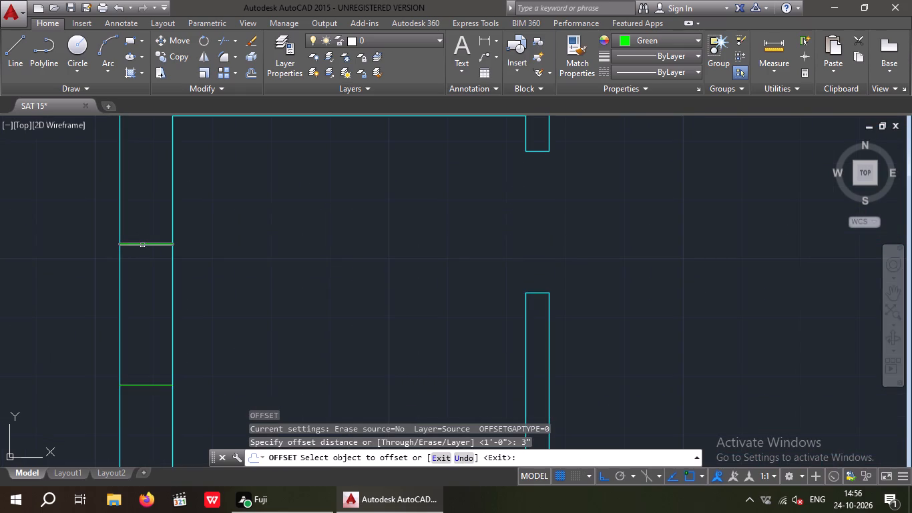
click(142, 245)
click(144, 204)
scroll(146, 212, down, 1)
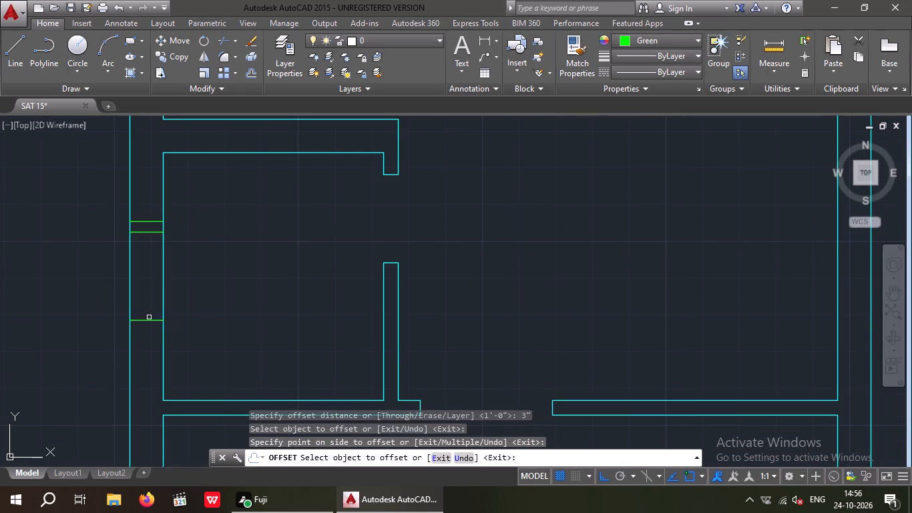
drag(148, 321, 150, 331)
click(150, 339)
key(Escape)
key(Escape)
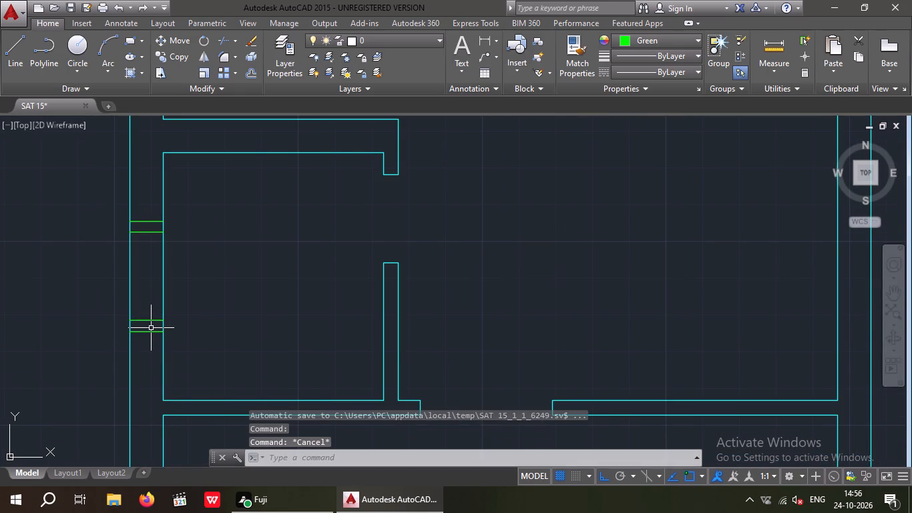
Draw a green line along toilet 3's left outer wall, joining the midpoints of the two inner cross lines.
key(l)
key(Return)
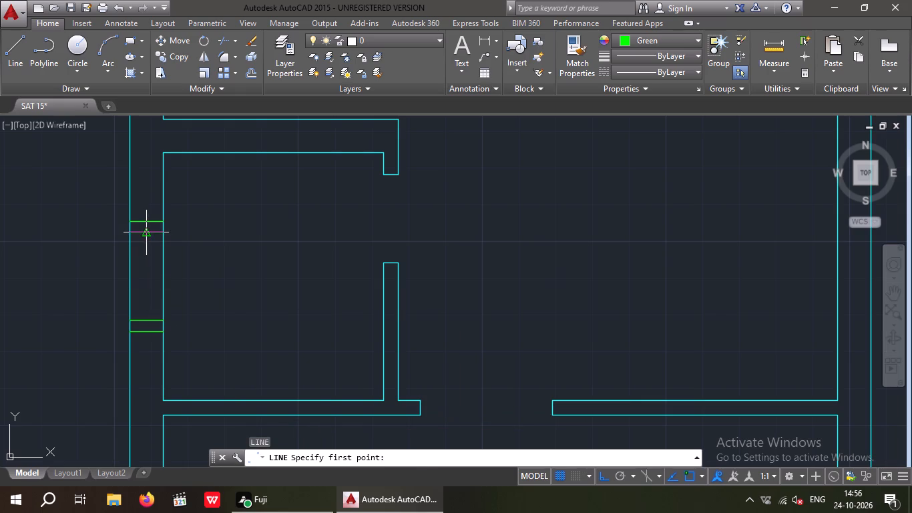
drag(146, 232, 150, 262)
scroll(148, 320, up, 1)
click(145, 324)
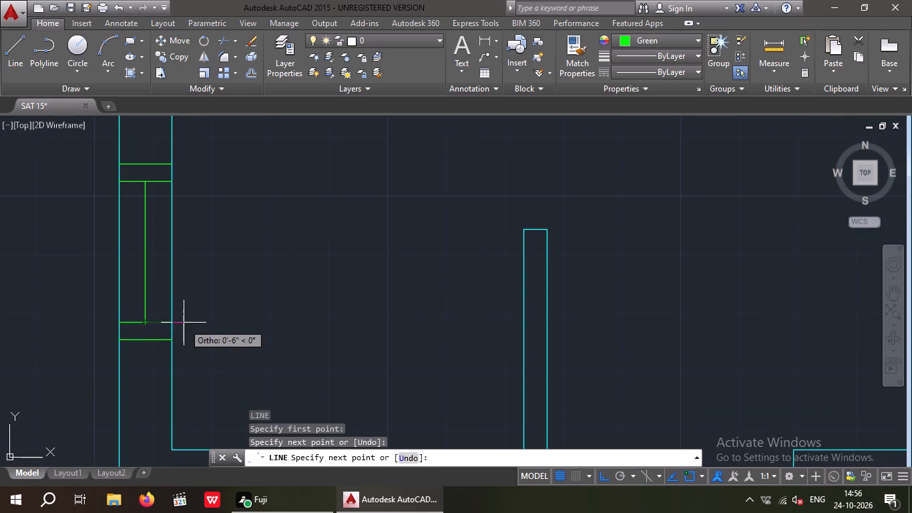
key(Escape)
key(Escape)
Offset the green lengthwise line in toilet 3's left outer wall by 1/2" to both the right and the left.
key(o)
key(Return)
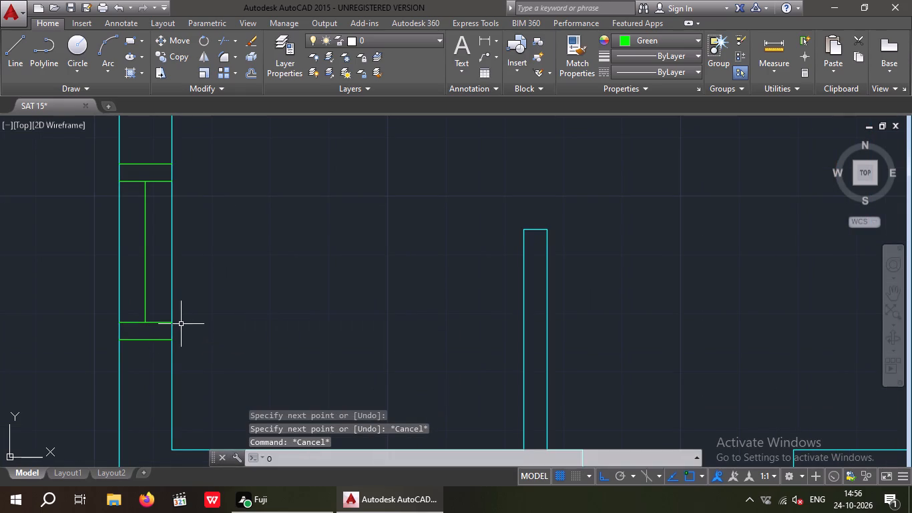
key(1)
text(/2)
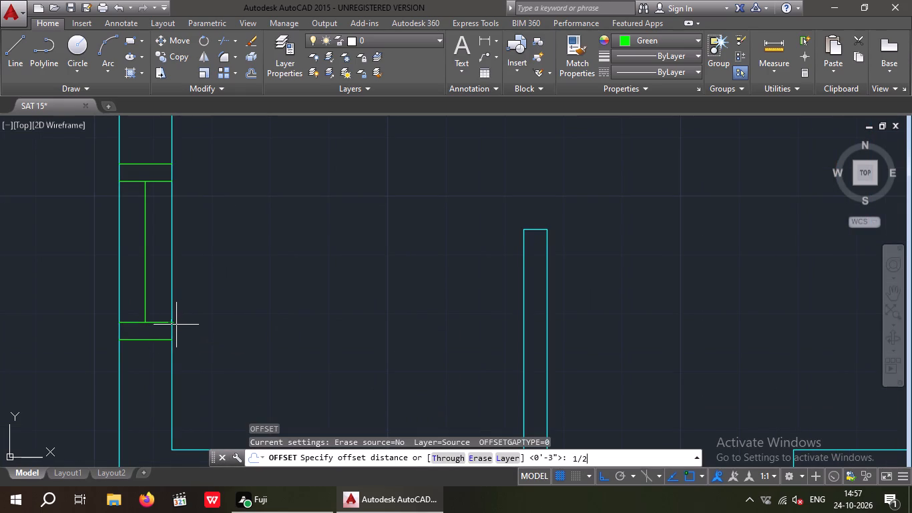
key(shift+quotedbl)
key(Return)
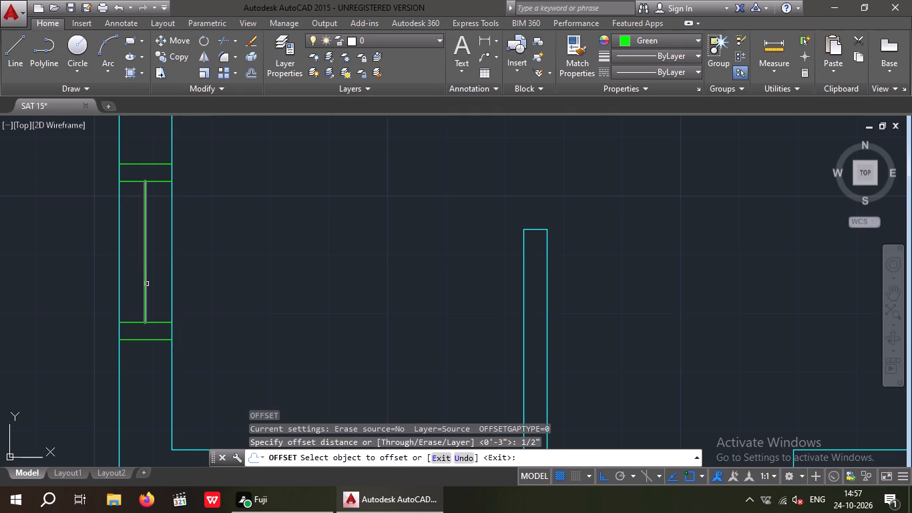
click(146, 285)
click(162, 285)
scroll(136, 297, up, 3)
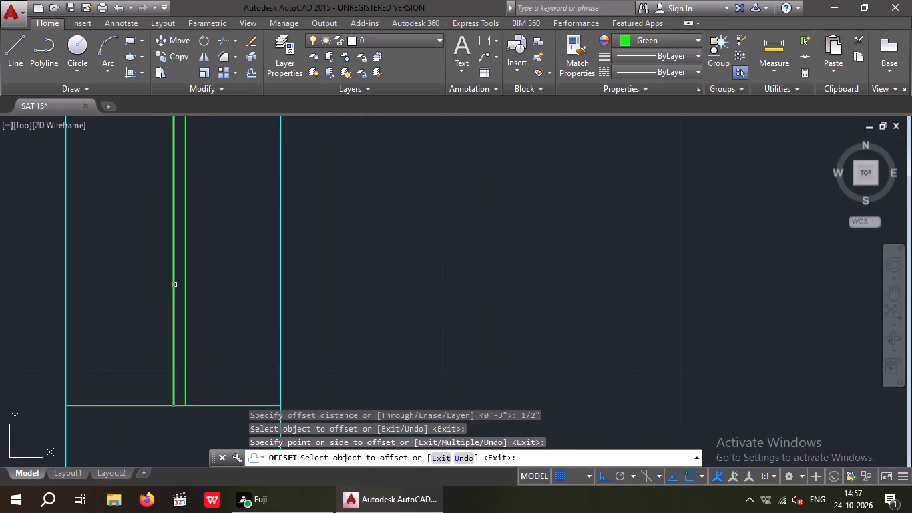
drag(172, 285, 158, 291)
click(145, 294)
scroll(147, 287, down, 4)
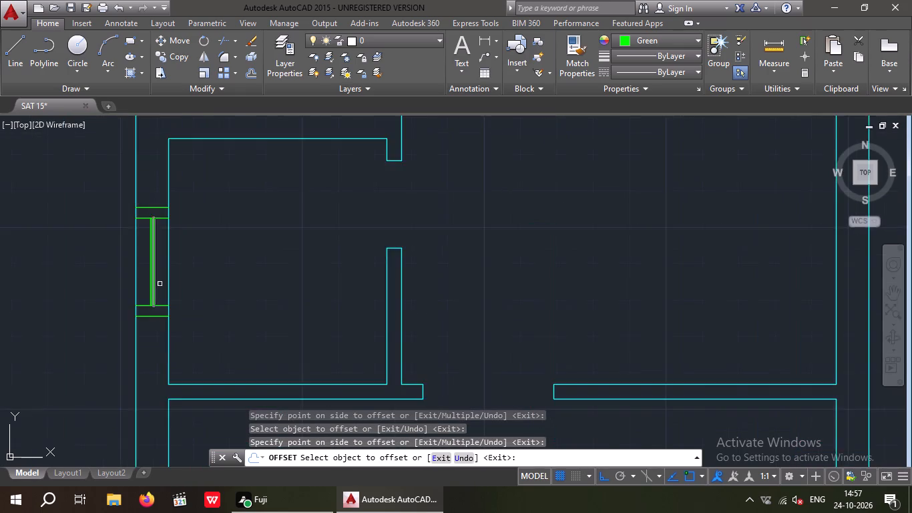
scroll(160, 283, down, 2)
middle_drag(188, 275, 153, 324)
scroll(168, 291, down, 2)
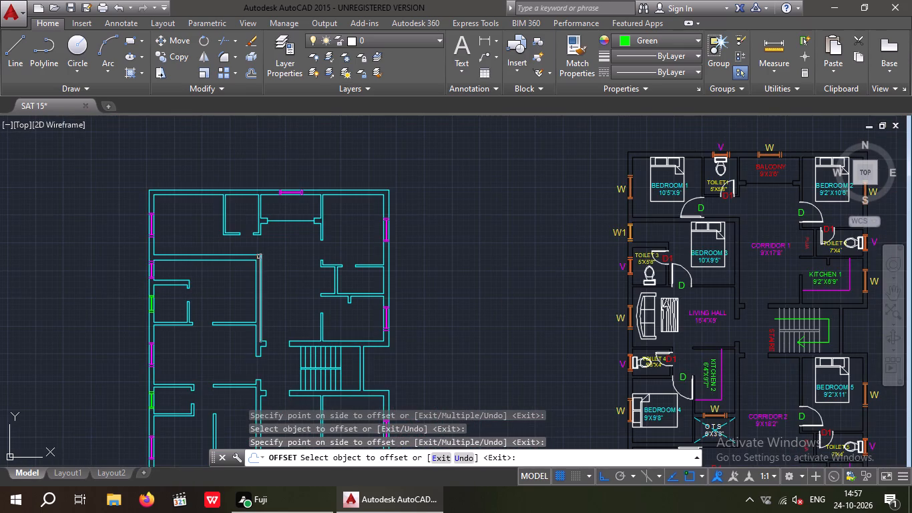
key(Escape)
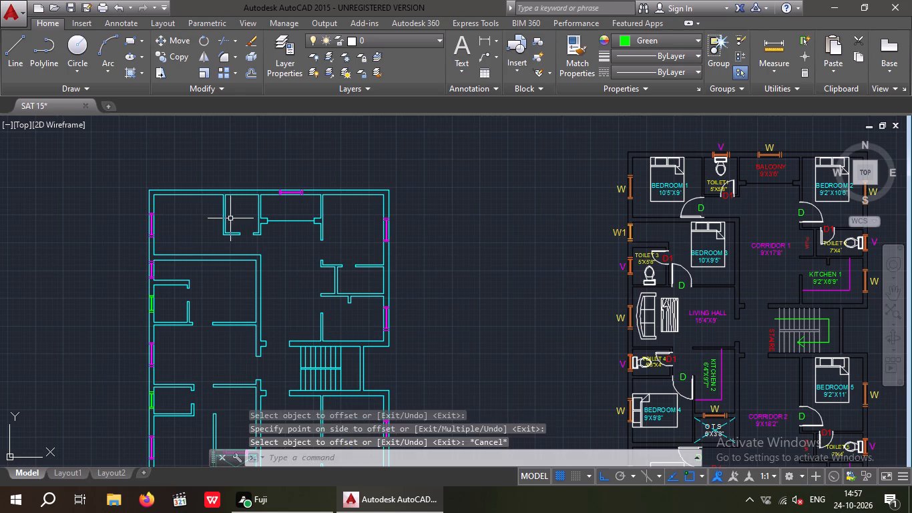
key(Escape)
Draw a green cross line through toilet 1's top outer wall, from the middle of its inner face to its outer face.
key(l)
key(Return)
scroll(245, 188, up, 3)
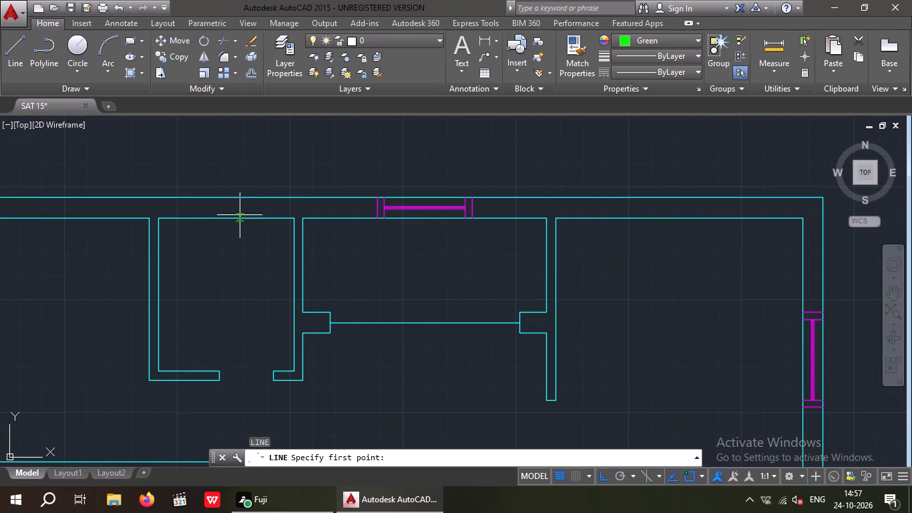
click(224, 218)
click(224, 194)
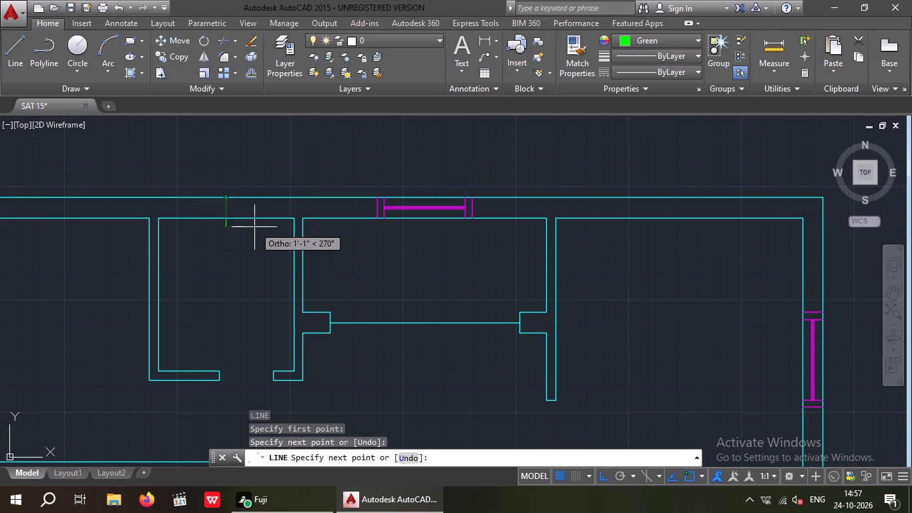
key(Escape)
key(Escape)
Offset the green cross line in toilet 1's top outer wall by 1' to both the right and the left.
key(o)
key(Return)
key(1)
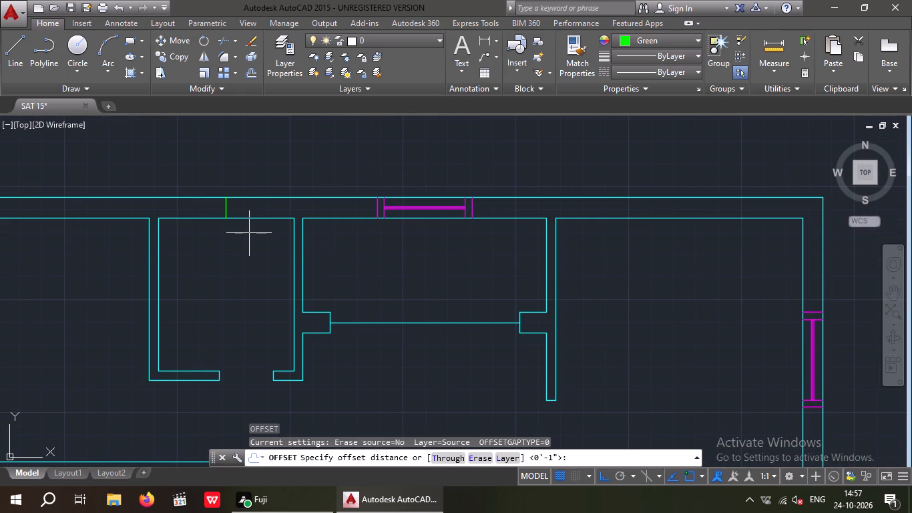
key(apostrophe)
key(Return)
scroll(226, 203, up, 2)
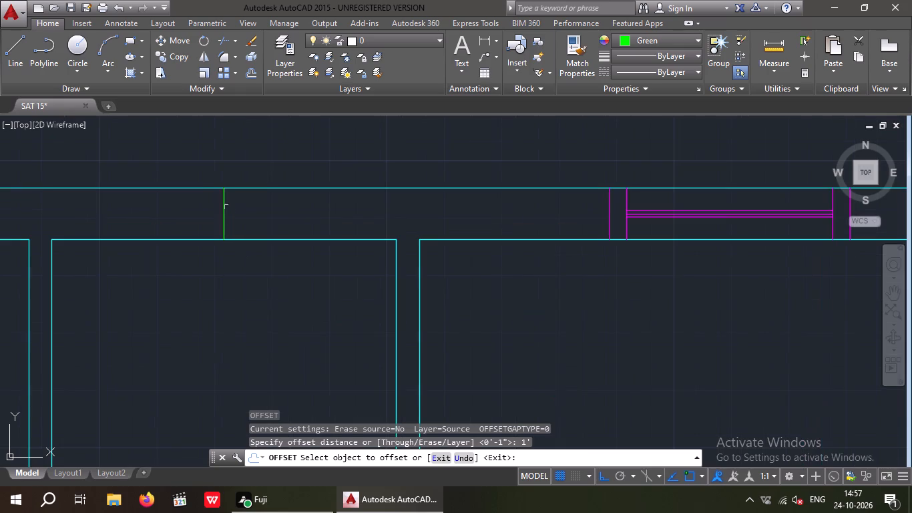
drag(224, 216, 238, 215)
drag(267, 212, 257, 212)
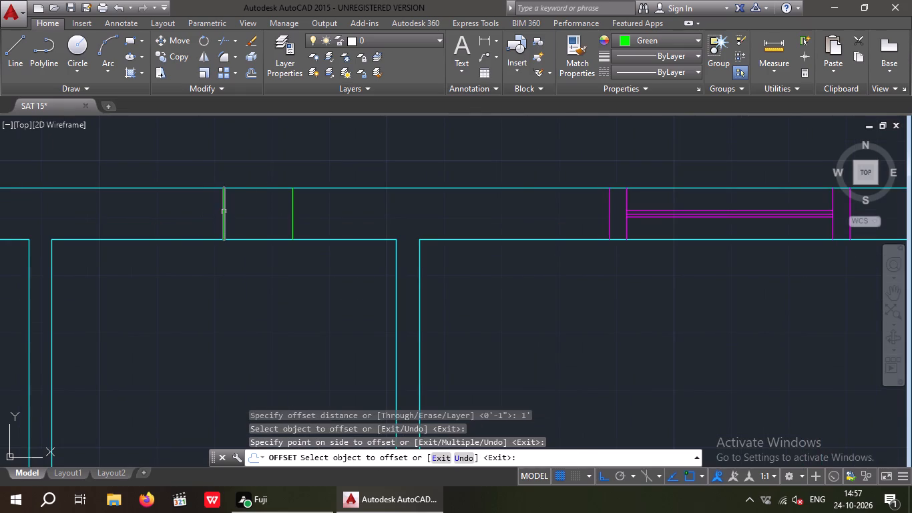
drag(224, 212, 157, 227)
click(135, 228)
key(Escape)
key(Escape)
Offset the two outer green cross lines in toilet 1's top outer wall by 3" outward, away from the middle one.
key(o)
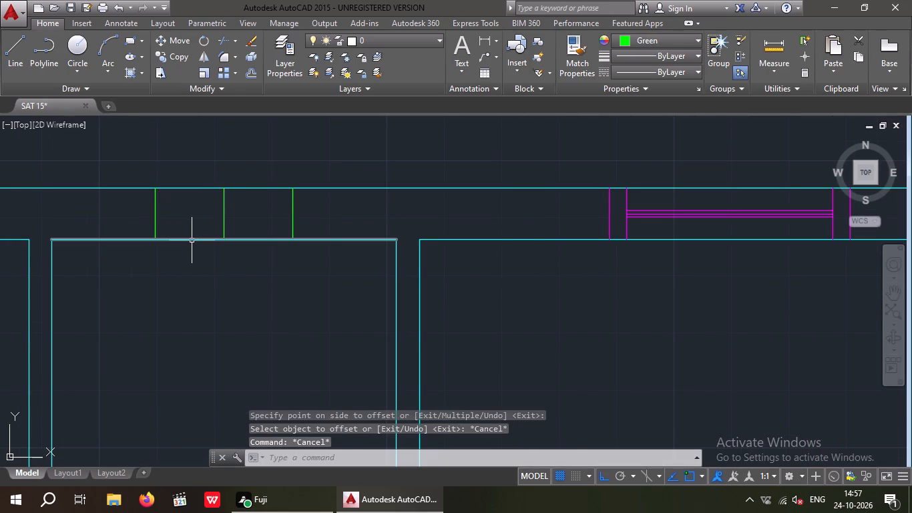
key(Escape)
key(Escape)
key(o)
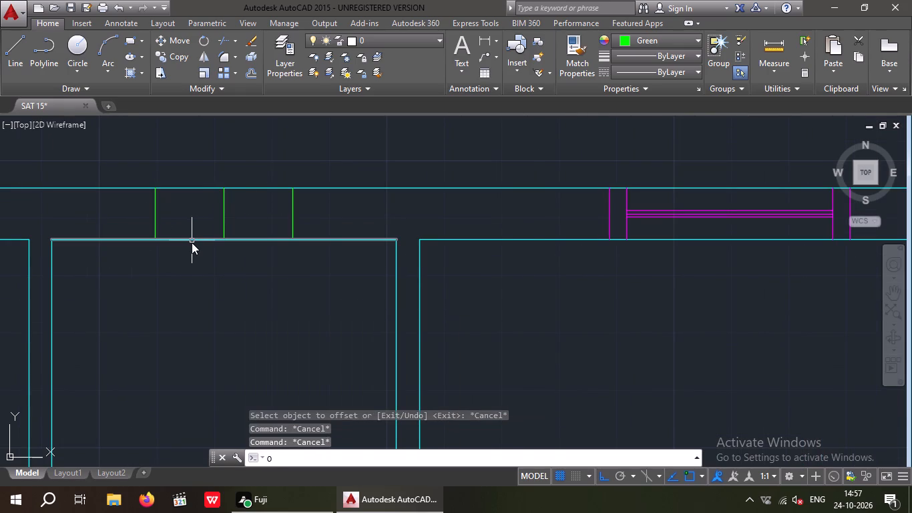
key(Return)
key(3)
key(shift+quotedbl)
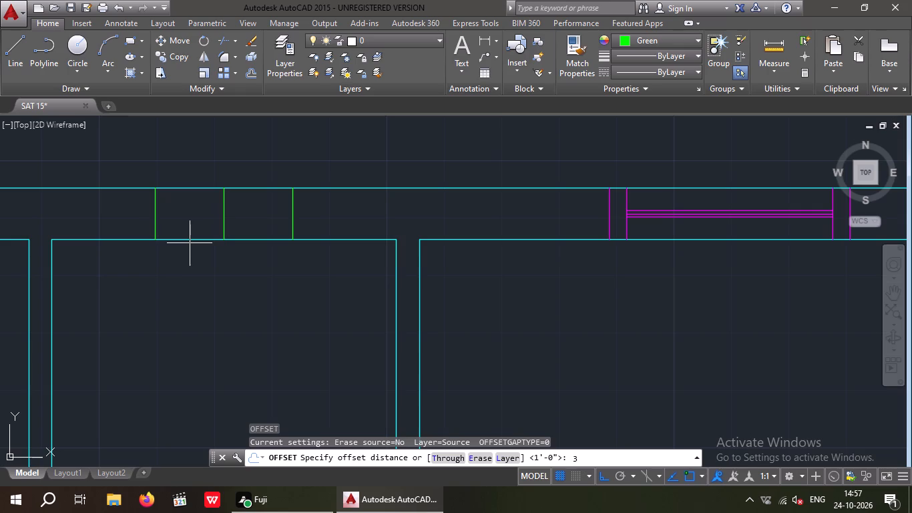
key(Return)
drag(292, 220, 302, 220)
drag(326, 216, 314, 219)
drag(154, 214, 139, 218)
click(110, 222)
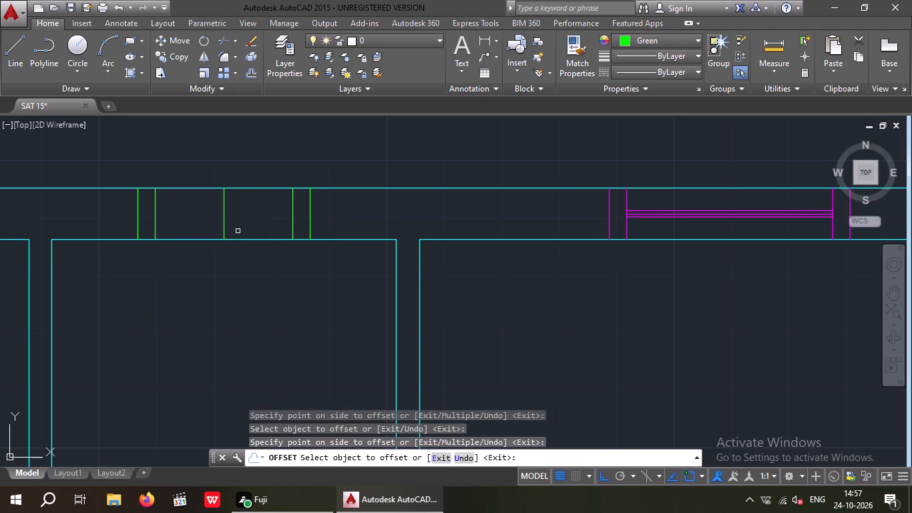
key(Escape)
key(Escape)
Delete the middle green cross line in toilet 1's top outer wall.
scroll(231, 214, up, 3)
drag(231, 205, 161, 234)
click(157, 238)
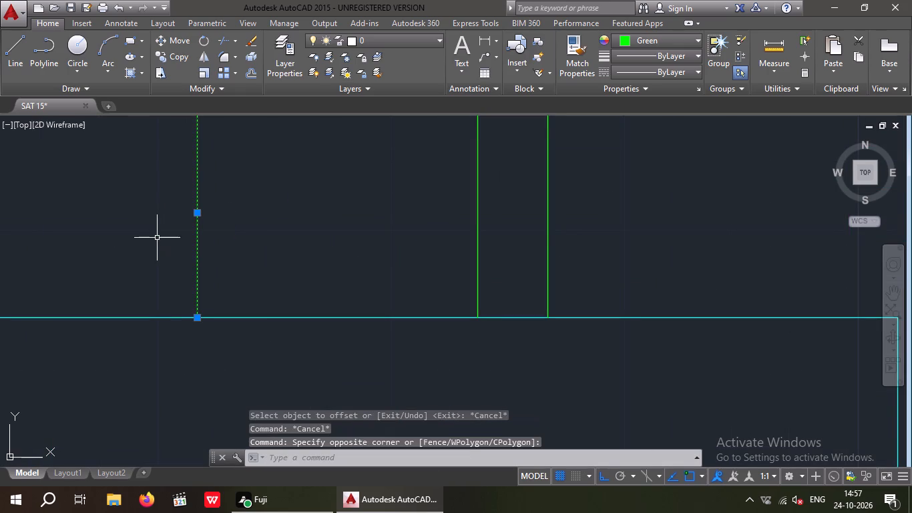
key(Delete)
scroll(168, 244, down, 4)
key(Escape)
key(Escape)
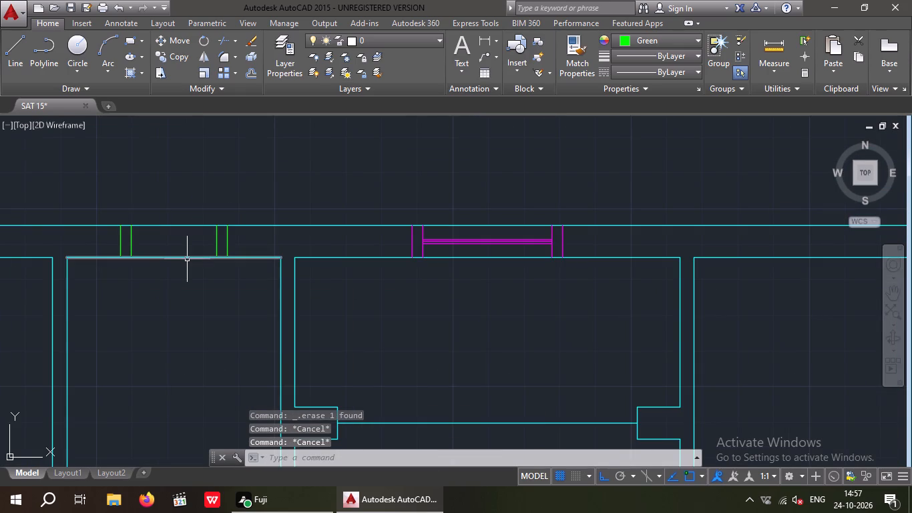
Draw a green line along toilet 1's top outer wall, joining the midpoints of the two inner cross lines.
key(l)
key(Return)
scroll(132, 244, up, 2)
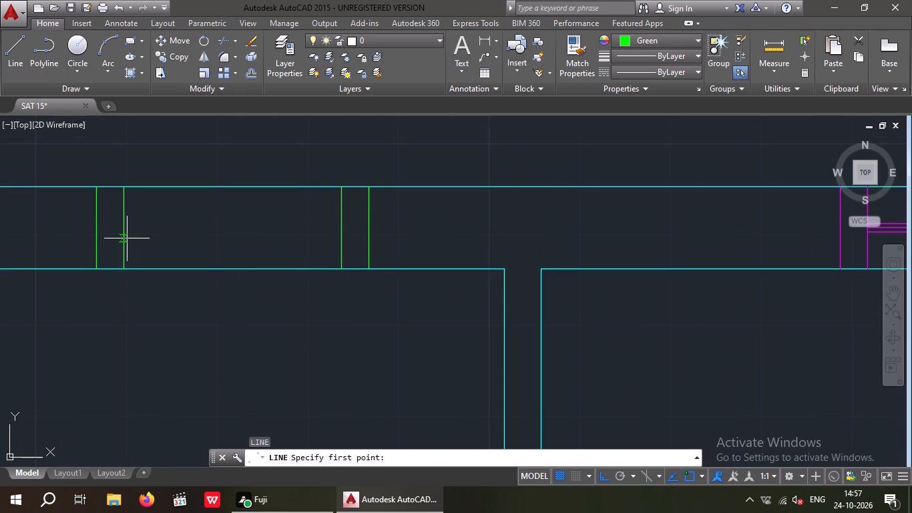
click(125, 227)
click(345, 226)
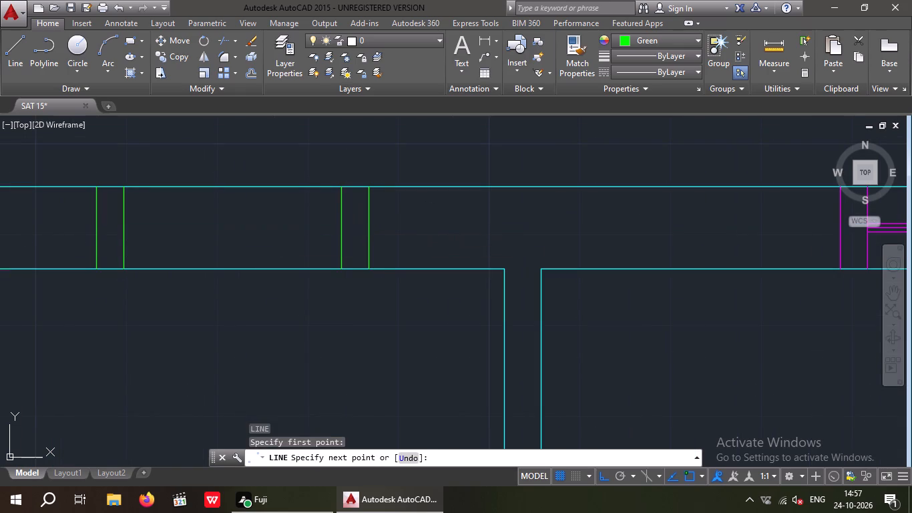
key(Escape)
key(Escape)
Offset the green lengthwise line in toilet 1's top outer wall by 1/2" both upward and downward.
key(o)
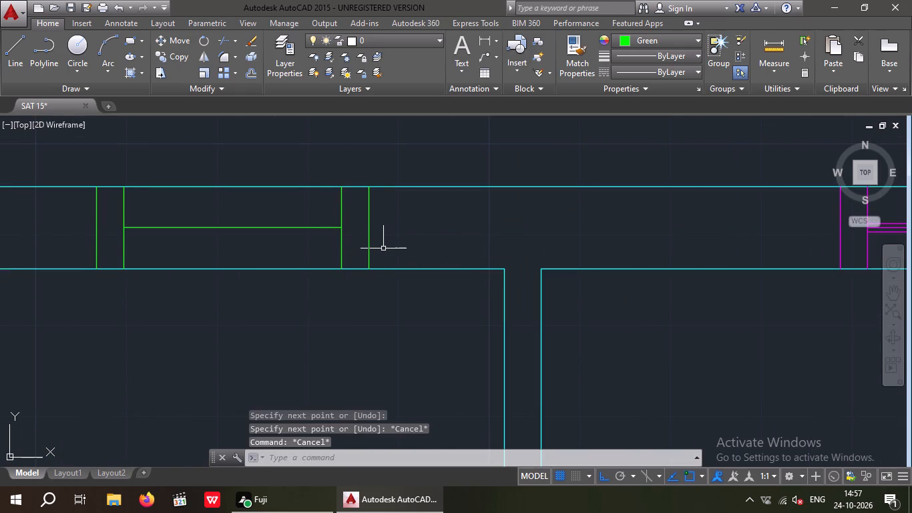
key(Return)
text(1/2)
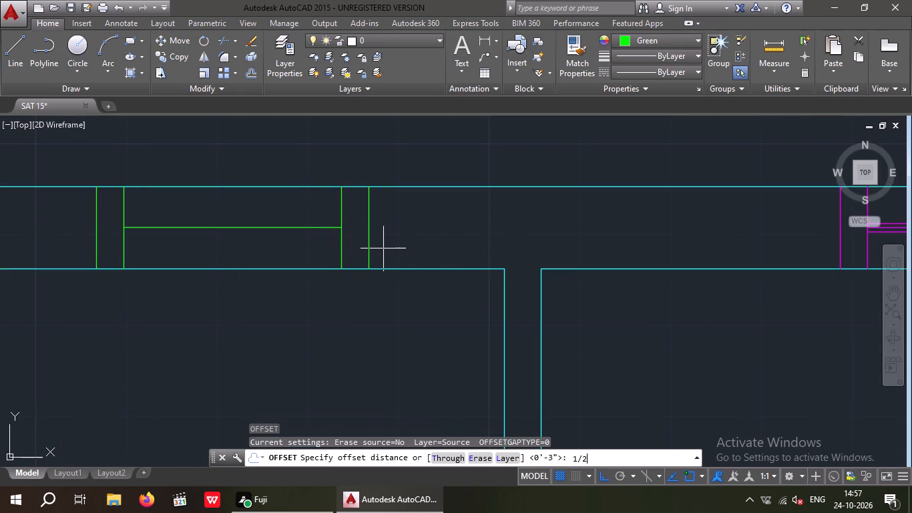
key(shift+quotedbl)
key(Return)
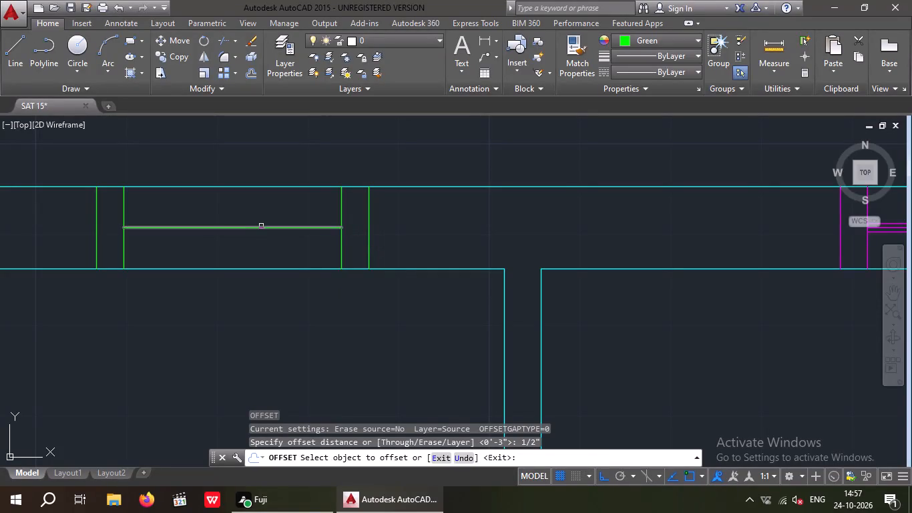
drag(261, 227, 263, 219)
click(267, 200)
scroll(269, 236, up, 2)
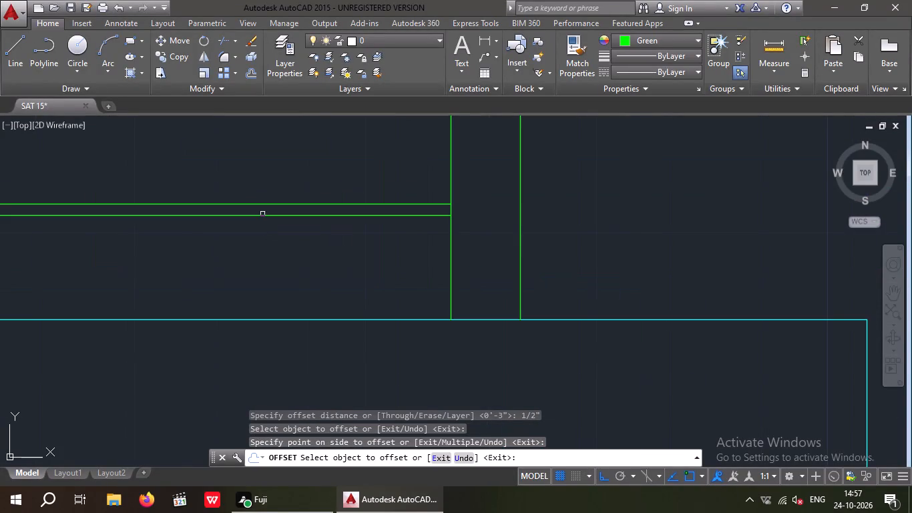
drag(262, 216, 266, 231)
click(269, 246)
scroll(274, 219, down, 3)
key(Escape)
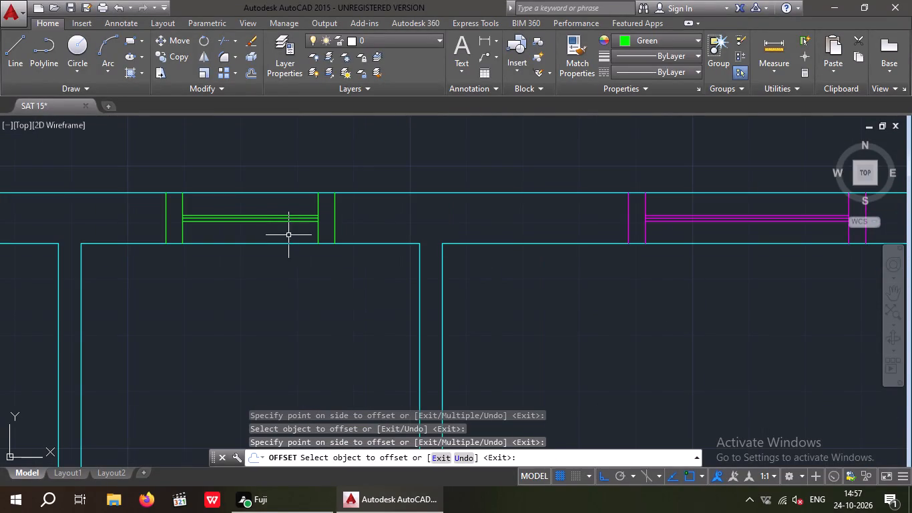
key(Escape)
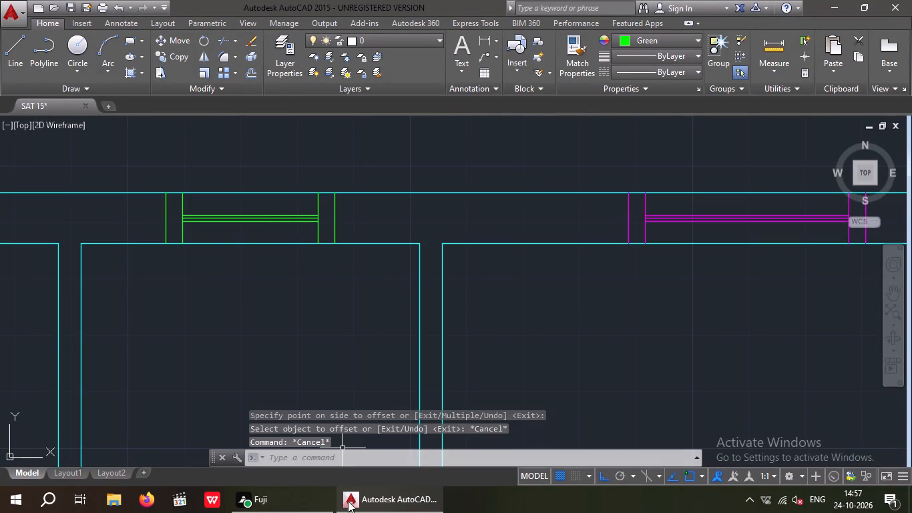
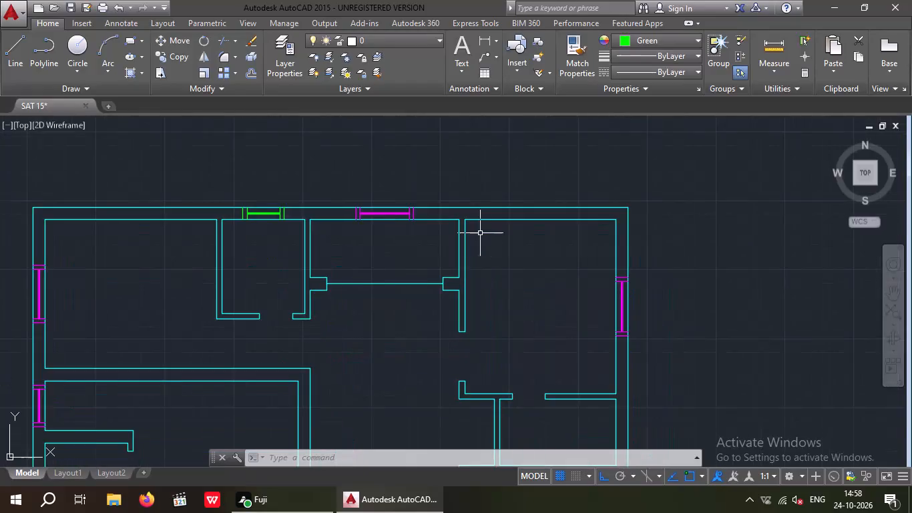
Draw a green line across the right exterior wall at the midpoint of the upper toilet's inner wall face.
scroll(493, 226, down, 2)
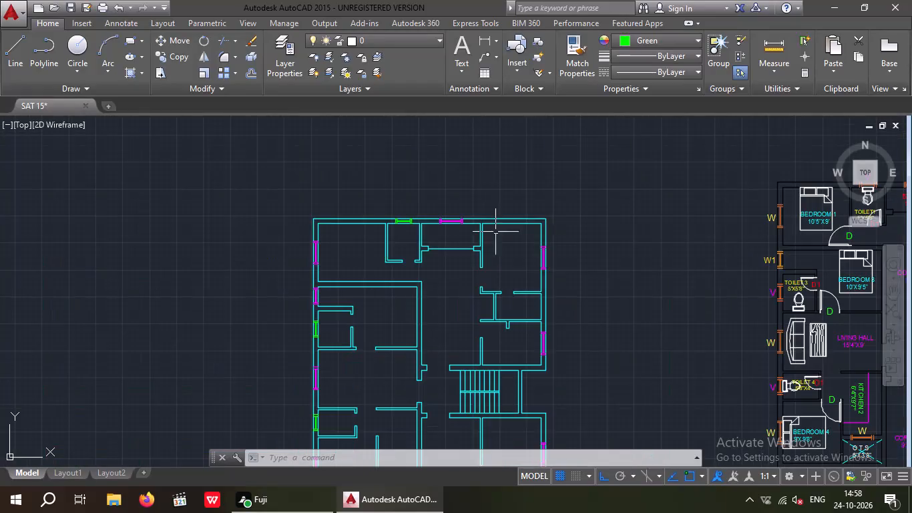
middle_drag(527, 271, 445, 200)
scroll(477, 238, up, 3)
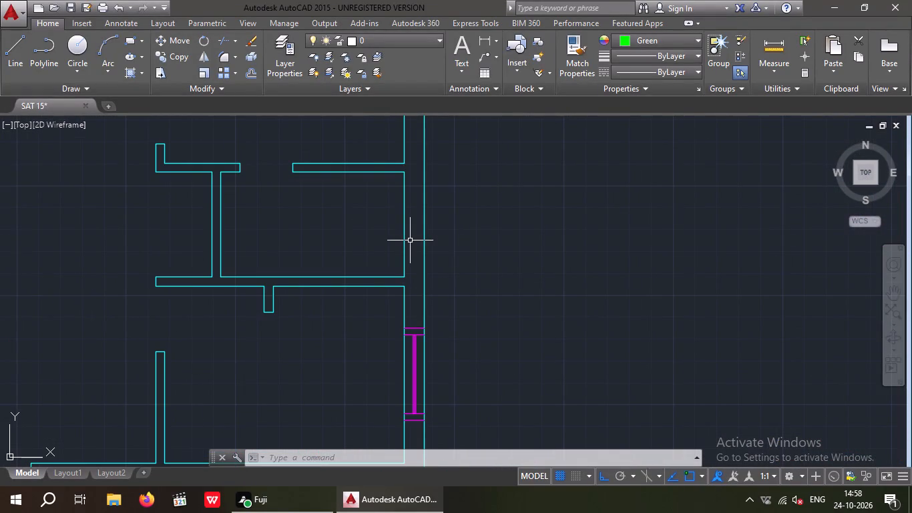
key(l)
key(space)
drag(403, 222, 413, 223)
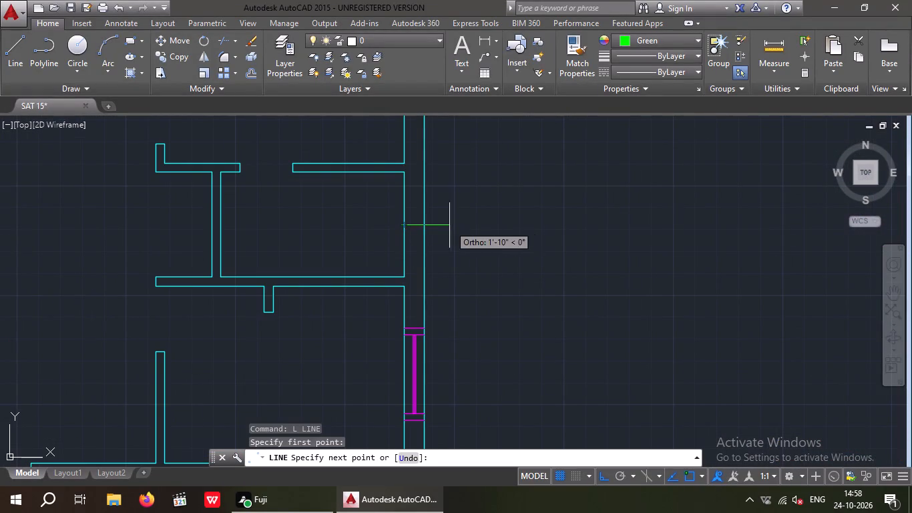
scroll(443, 226, up, 2)
click(389, 226)
key(Escape)
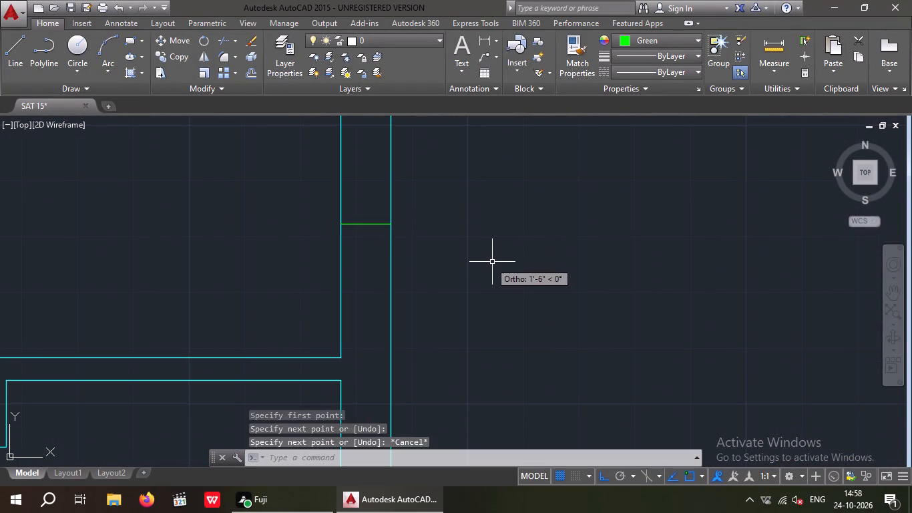
key(Escape)
key(Escape)
Offset the line across the toilet's exterior wall by 1' to both sides.
key(o)
key(Return)
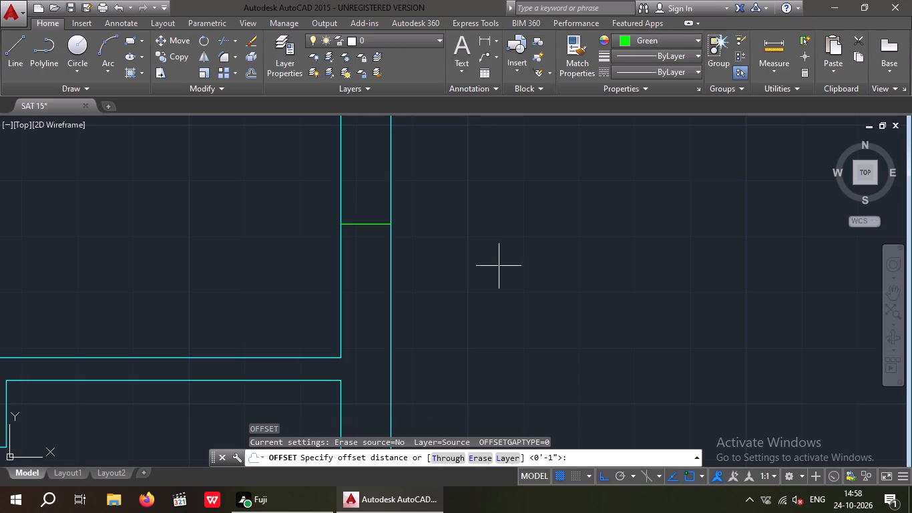
key(1)
key(apostrophe)
key(BackSpace)
key(Return)
drag(361, 226, 361, 217)
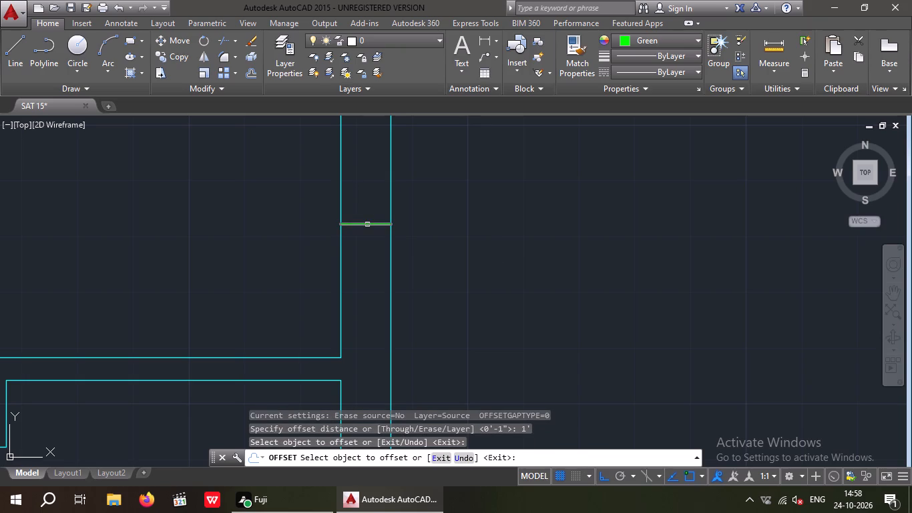
drag(367, 224, 365, 217)
click(361, 176)
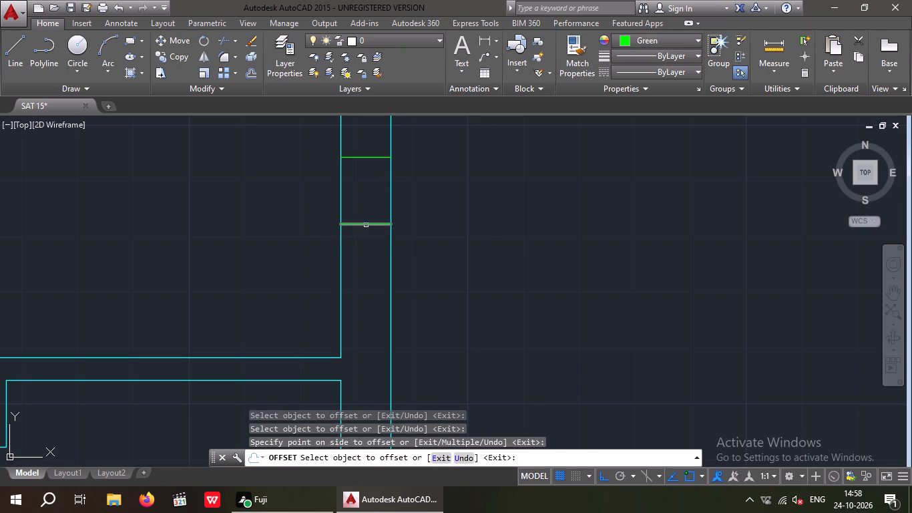
drag(366, 225, 372, 248)
click(372, 264)
key(Escape)
key(Escape)
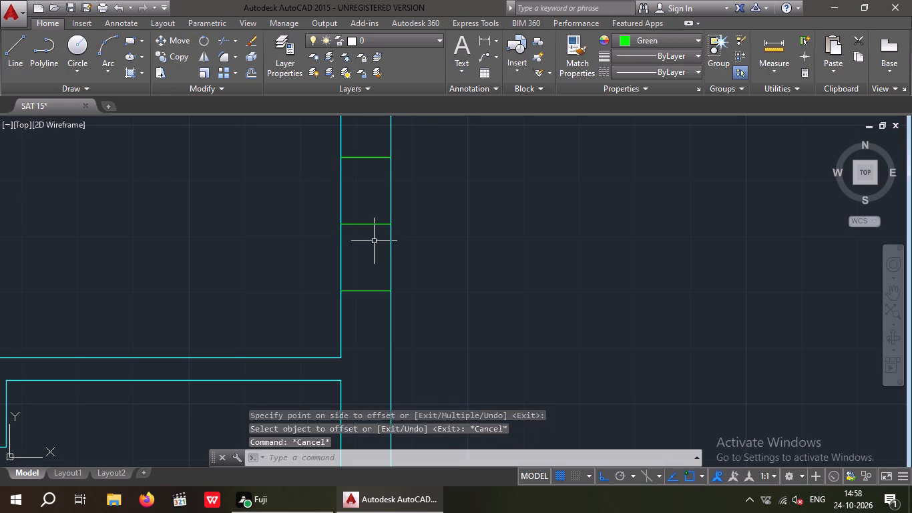
Delete the original middle line between the two offset lines in the toilet's exterior wall.
scroll(372, 232, up, 2)
drag(380, 238, 369, 232)
click(356, 202)
key(Delete)
scroll(366, 218, down, 4)
key(Escape)
key(Escape)
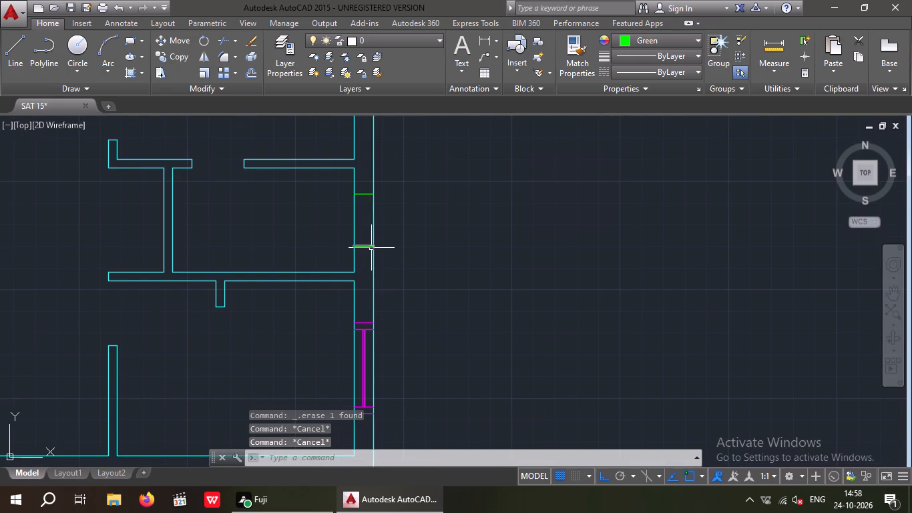
Offset both remaining green lines outward by 3" to form the frame ends of the toilet's ventilator.
key(o)
key(Return)
key(3)
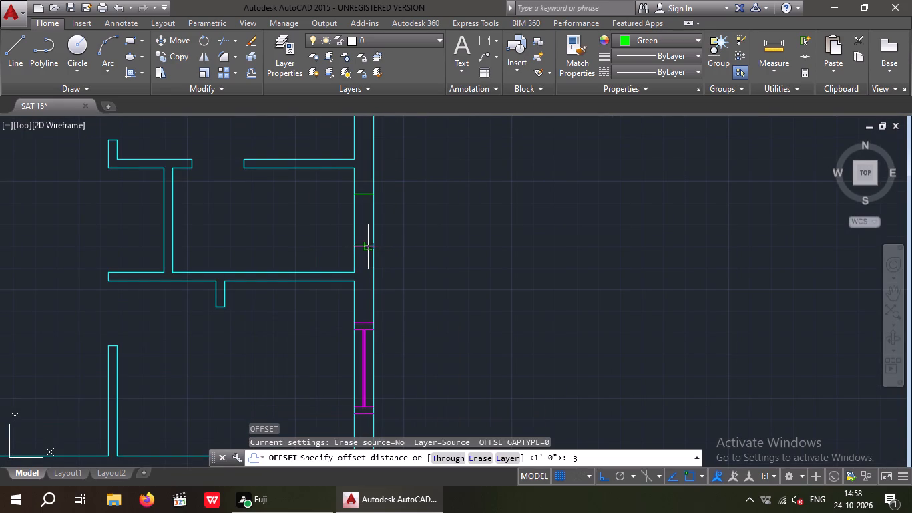
key(shift+quotedbl)
key(Return)
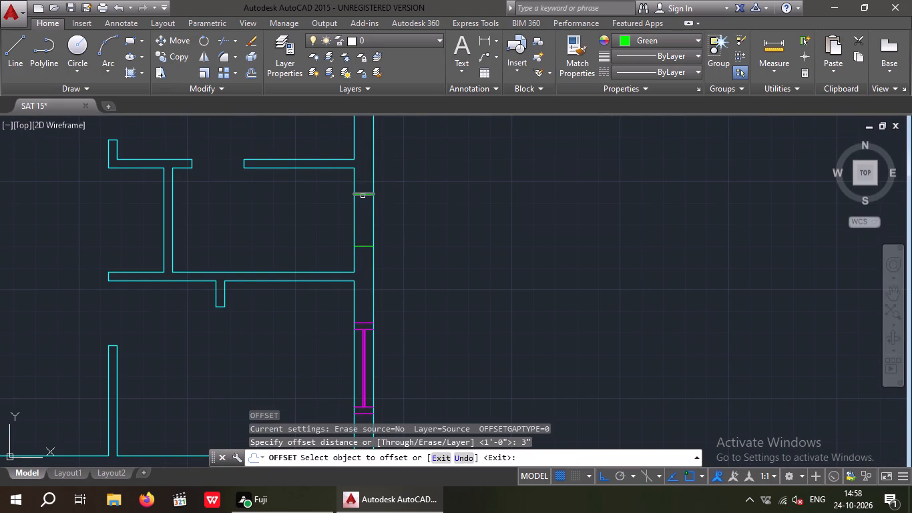
scroll(364, 194, up, 2)
click(364, 193)
click(364, 171)
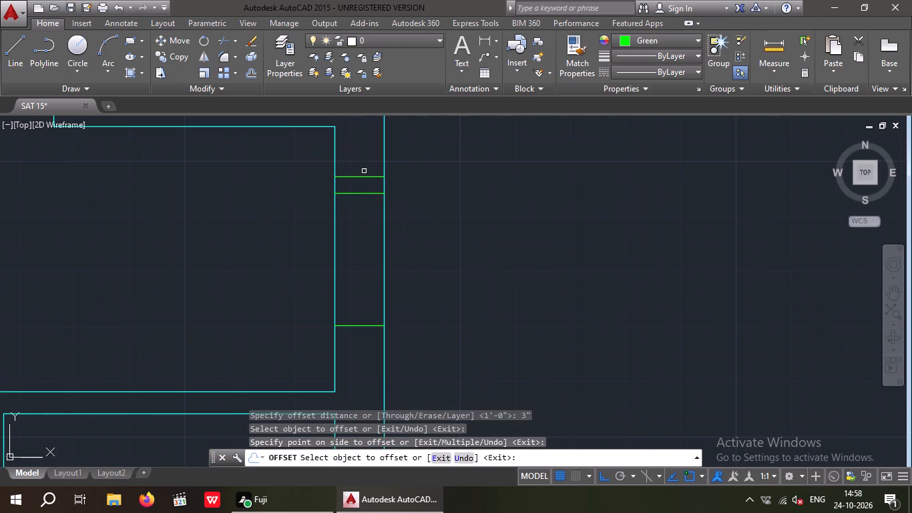
scroll(364, 175, down, 2)
drag(362, 235, 365, 248)
click(368, 253)
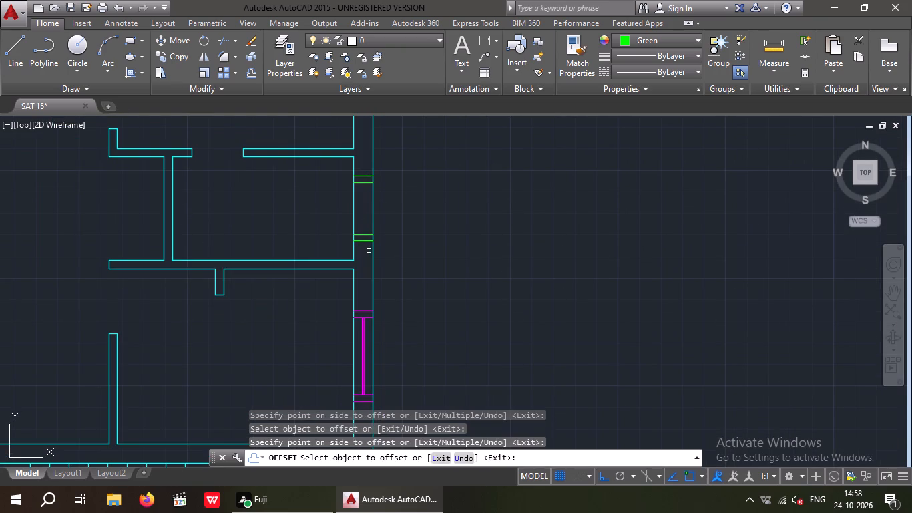
key(Escape)
key(Escape)
key(Escape)
Draw a vertical centre line joining the midpoints of the ventilator's two inner frame lines.
key(l)
key(Return)
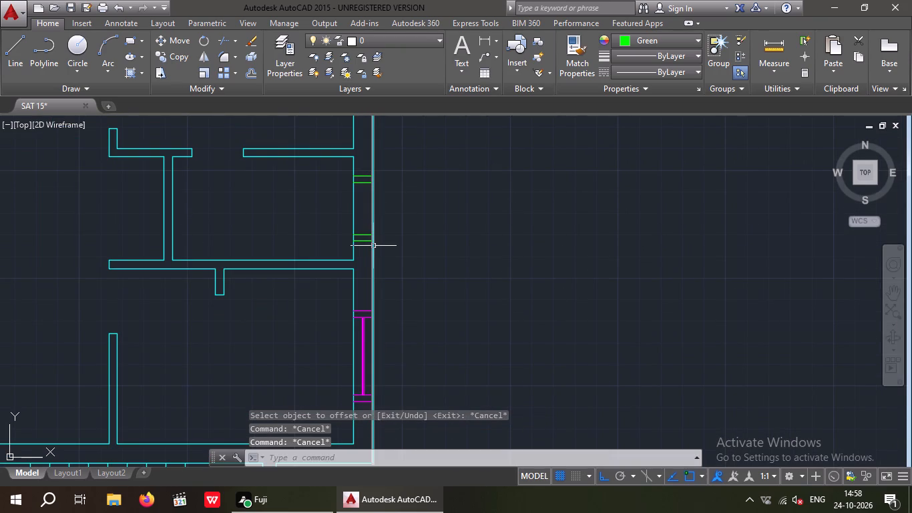
scroll(368, 188, up, 2)
drag(352, 176, 352, 185)
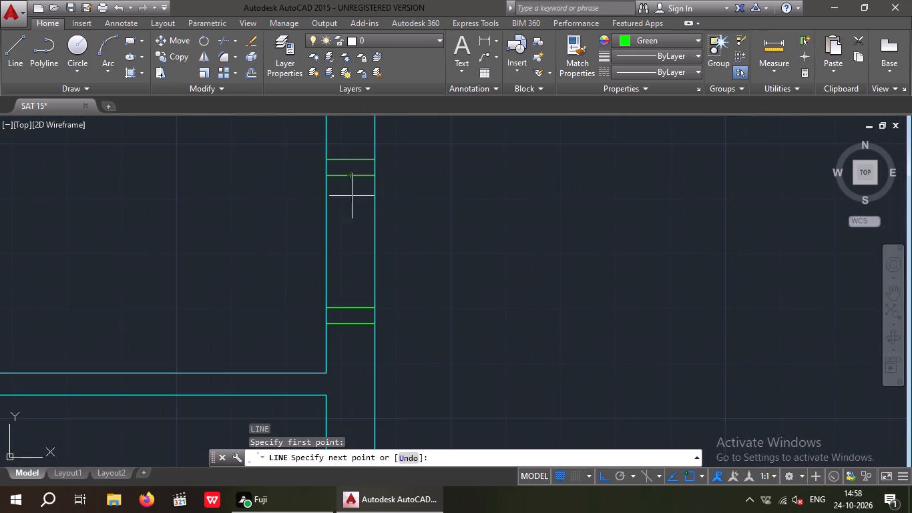
scroll(367, 284, up, 1)
click(342, 322)
scroll(413, 313, up, 1)
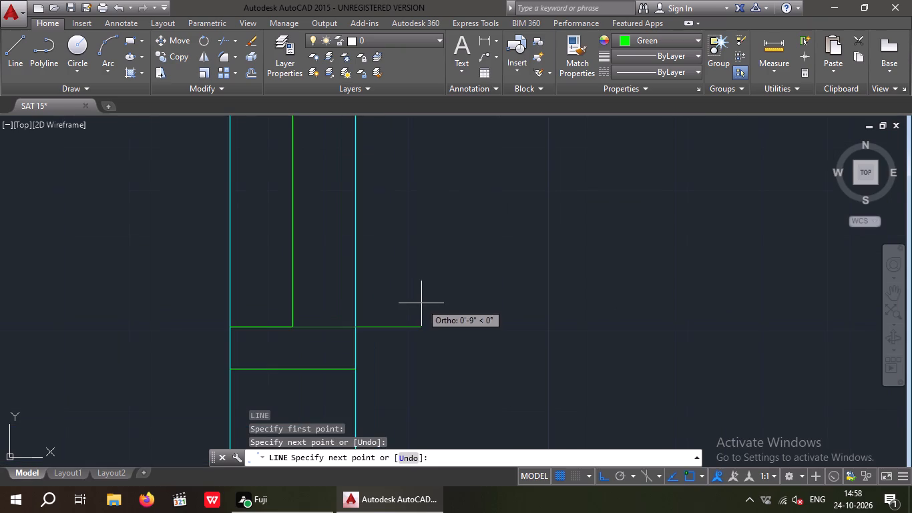
key(Escape)
key(Escape)
key(Escape)
Offset the ventilator's centre line by 1/2" to both sides to form the glazing.
key(o)
key(Return)
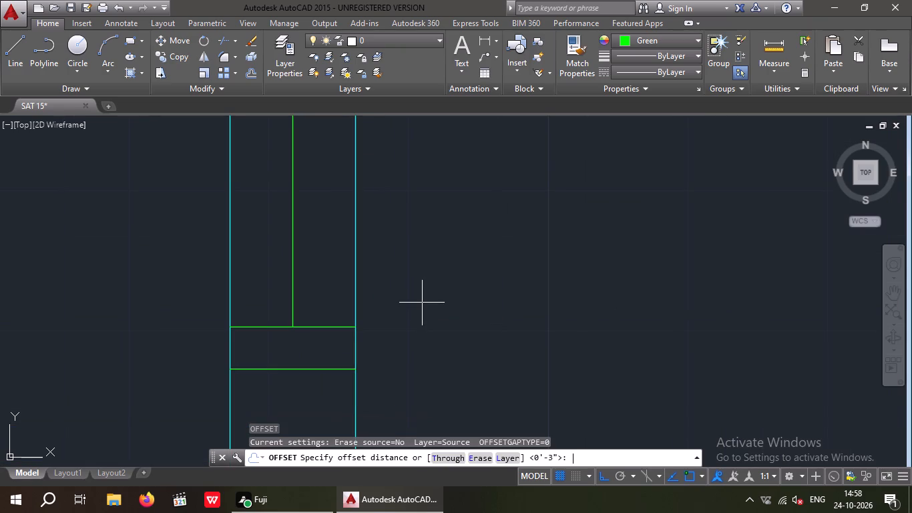
text(1/2)
key(shift+quotedbl)
key(Return)
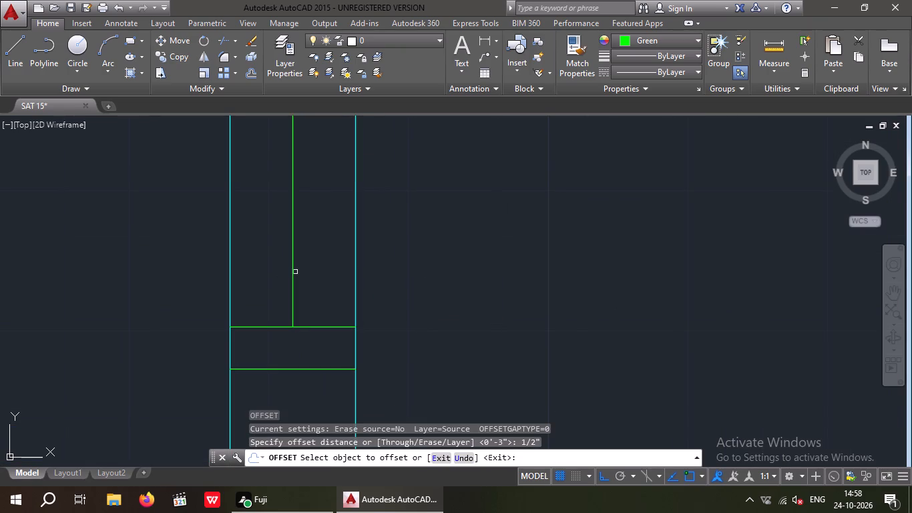
drag(291, 275, 326, 275)
click(334, 275)
scroll(294, 285, up, 1)
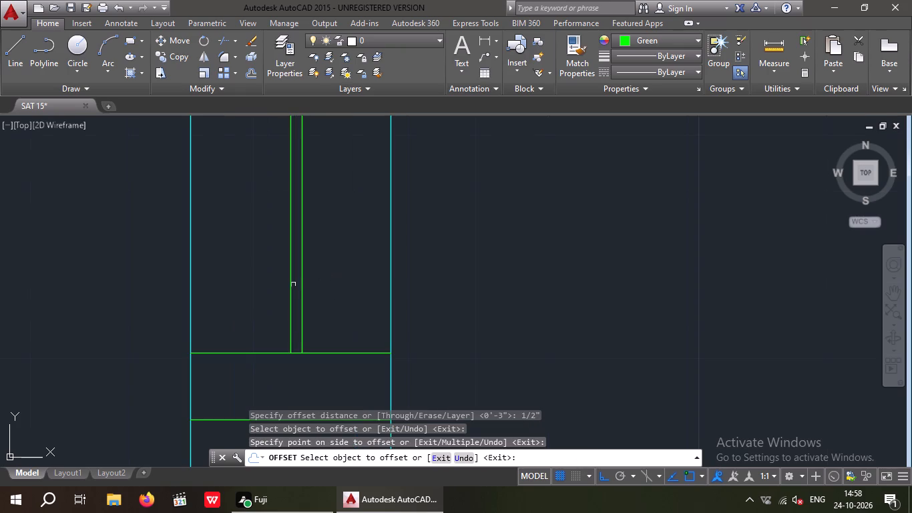
drag(290, 285, 270, 293)
click(262, 296)
Examine the cyan floor plan's exterior walls alongside the furnished reference plan for openings still missing.
scroll(292, 258, down, 6)
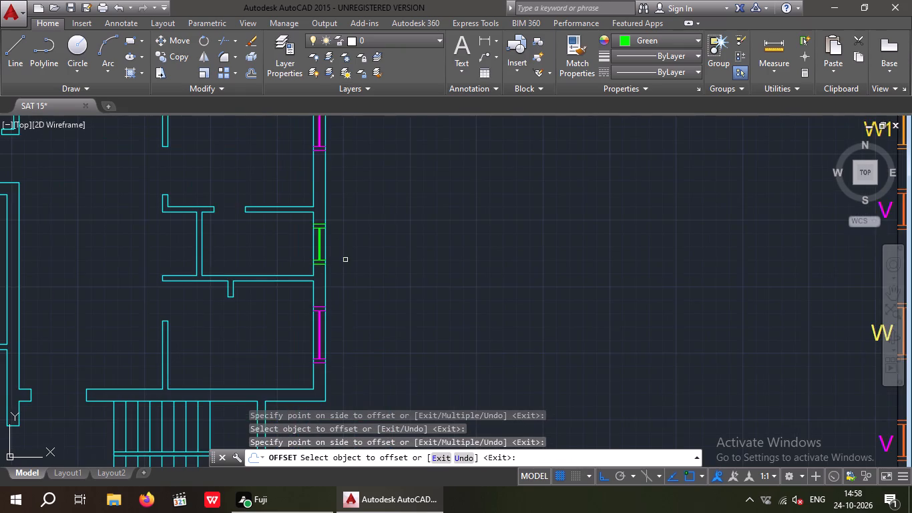
middle_drag(345, 260, 344, 249)
scroll(361, 267, down, 2)
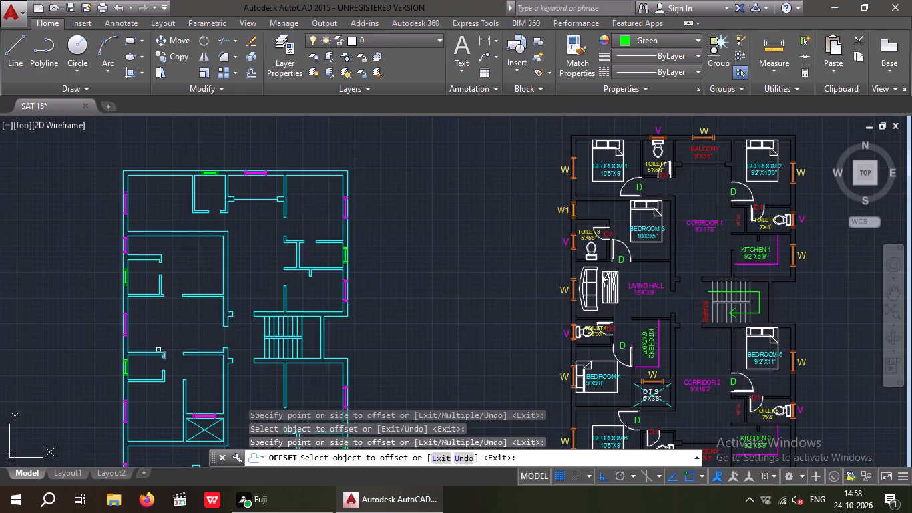
middle_drag(226, 237, 241, 196)
scroll(240, 291, down, 2)
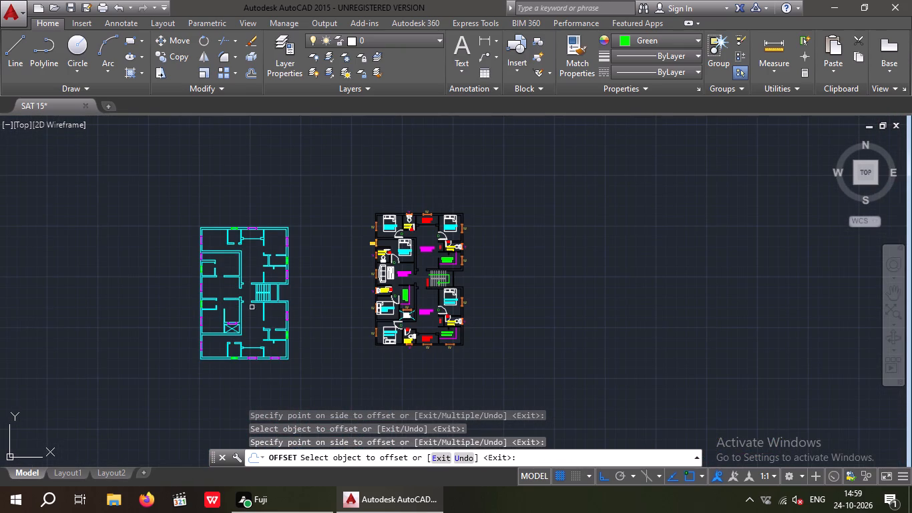
middle_drag(253, 295, 257, 273)
scroll(270, 227, up, 2)
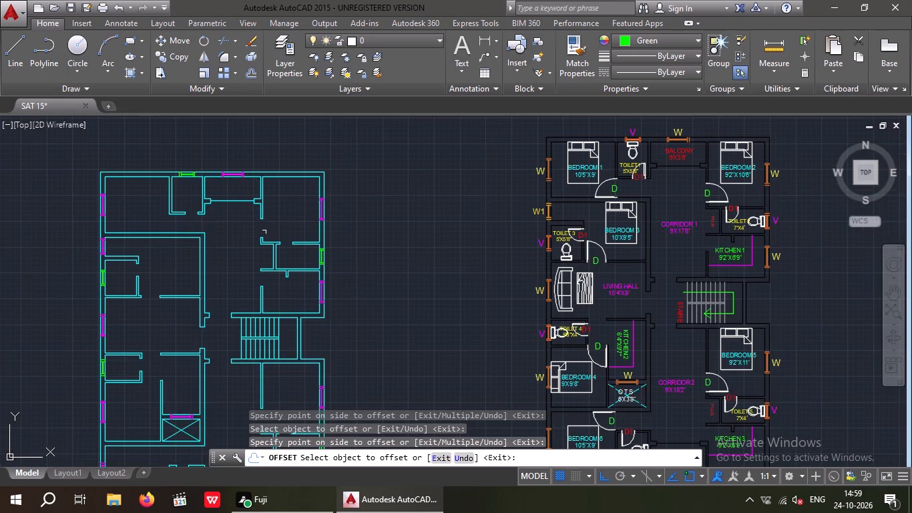
middle_drag(258, 232, 312, 207)
scroll(273, 206, up, 1)
middle_drag(273, 206, 252, 212)
key(Escape)
key(Escape)
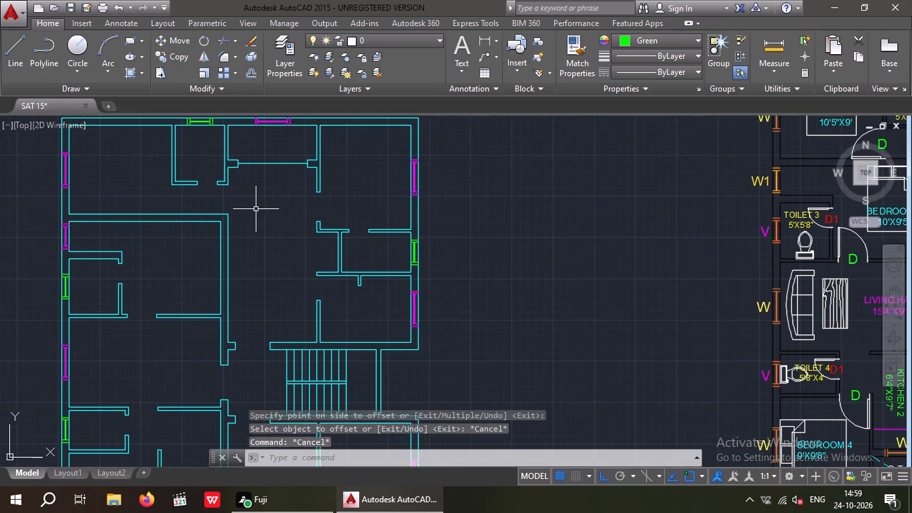
scroll(256, 207, down, 1)
middle_drag(253, 211, 238, 247)
scroll(159, 203, up, 1)
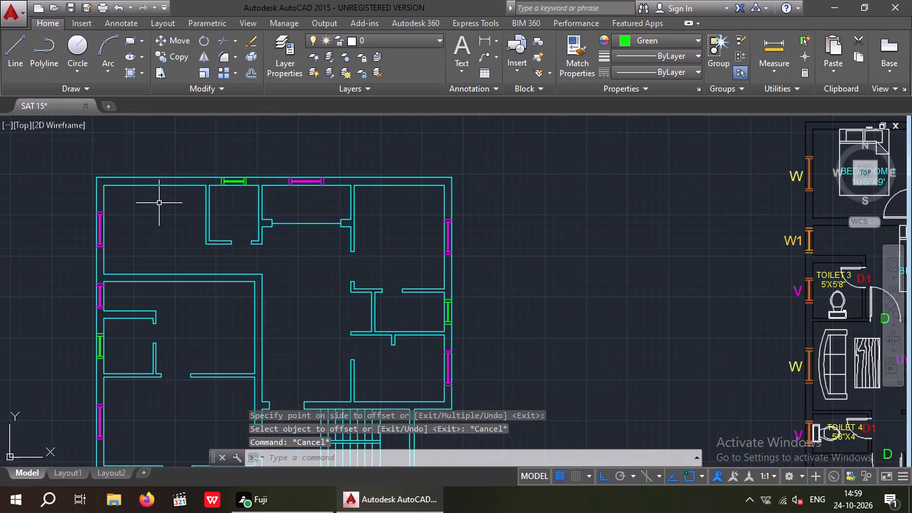
With the object colour set to Red, draw a line across the top exterior wall at the midpoint of the upper-left room.
key(l)
key(Escape)
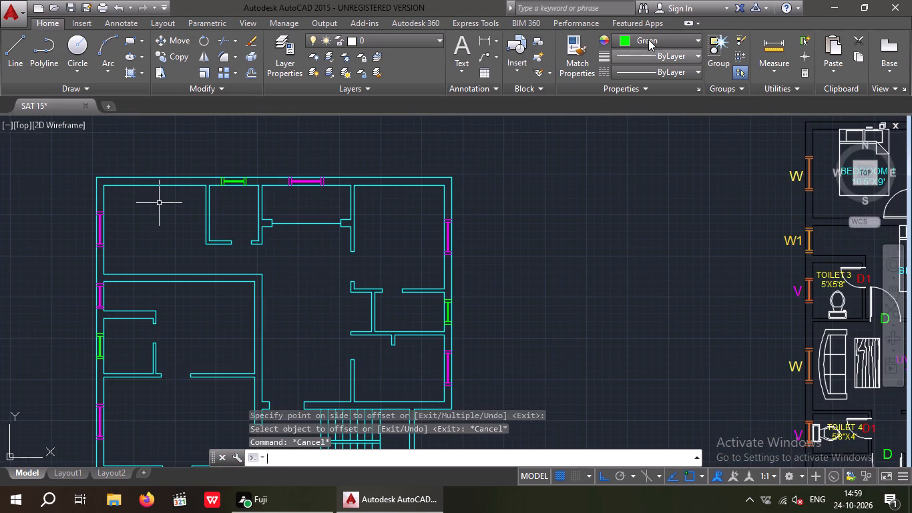
click(658, 41)
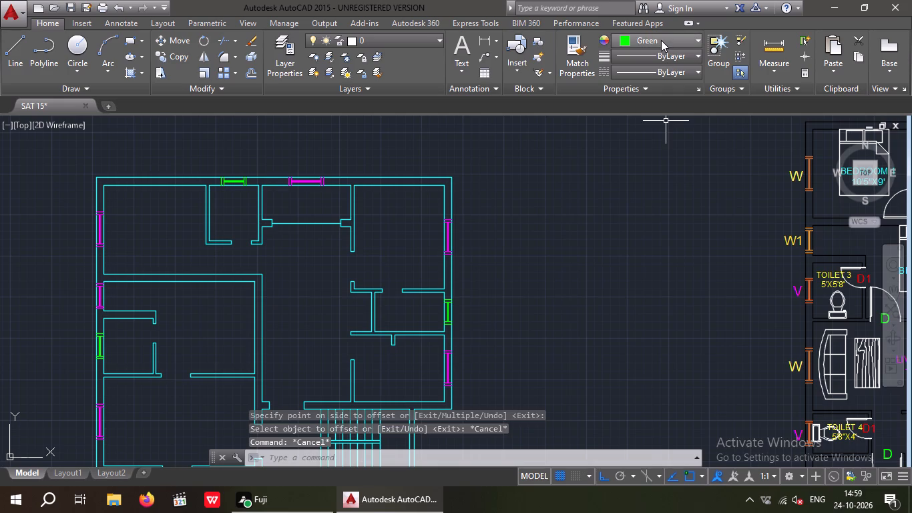
click(661, 40)
click(620, 173)
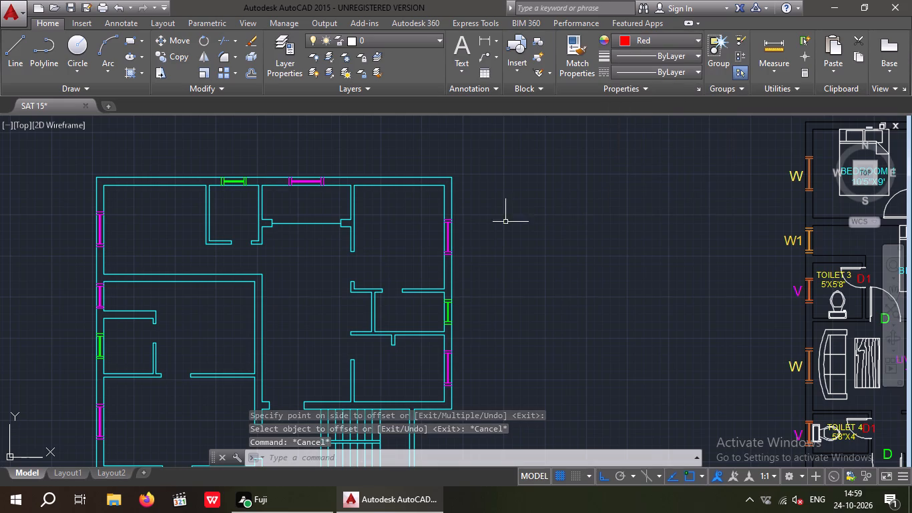
key(l)
key(space)
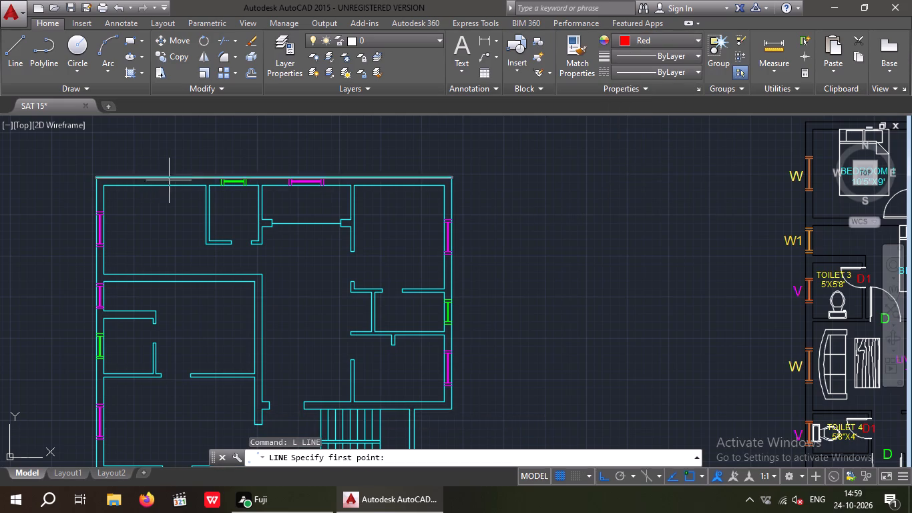
scroll(156, 190, up, 1)
click(152, 184)
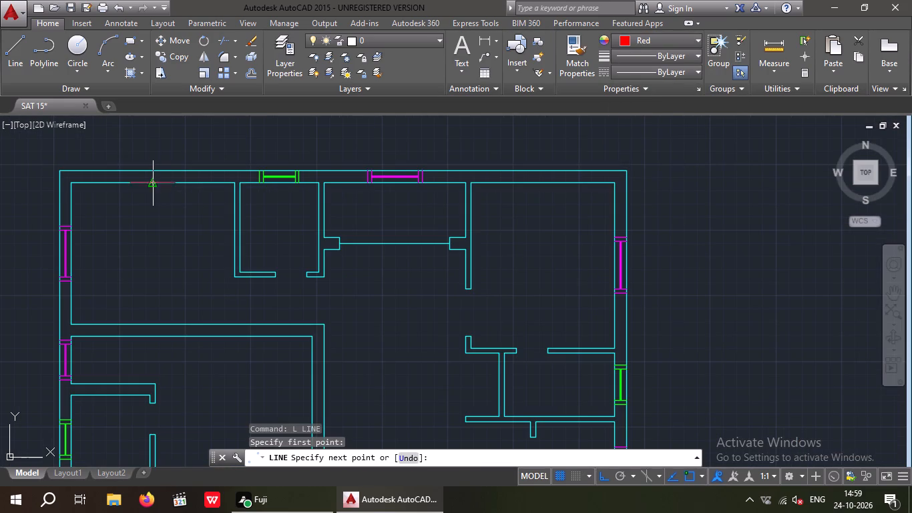
click(151, 168)
key(space)
Draw another red line across the top exterior wall at the midpoint of the upper-right room's inner wall face.
scroll(182, 187, down, 3)
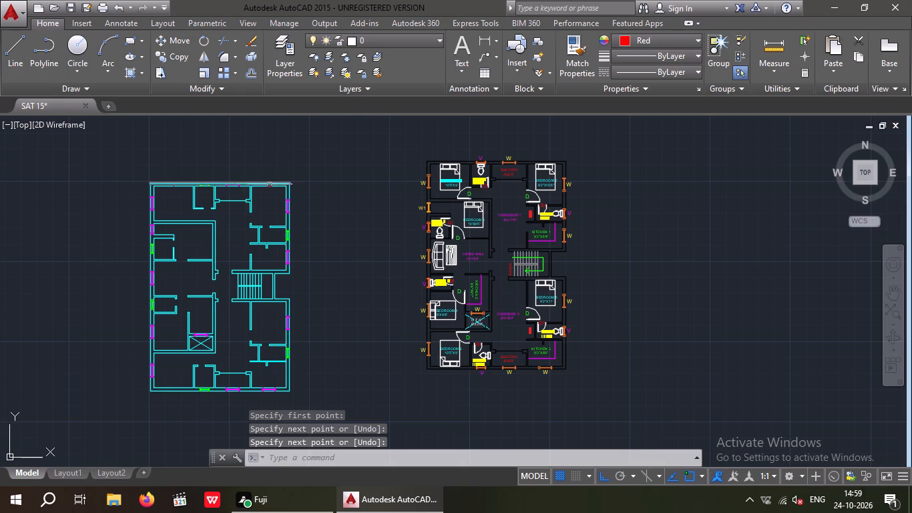
key(space)
scroll(279, 190, up, 4)
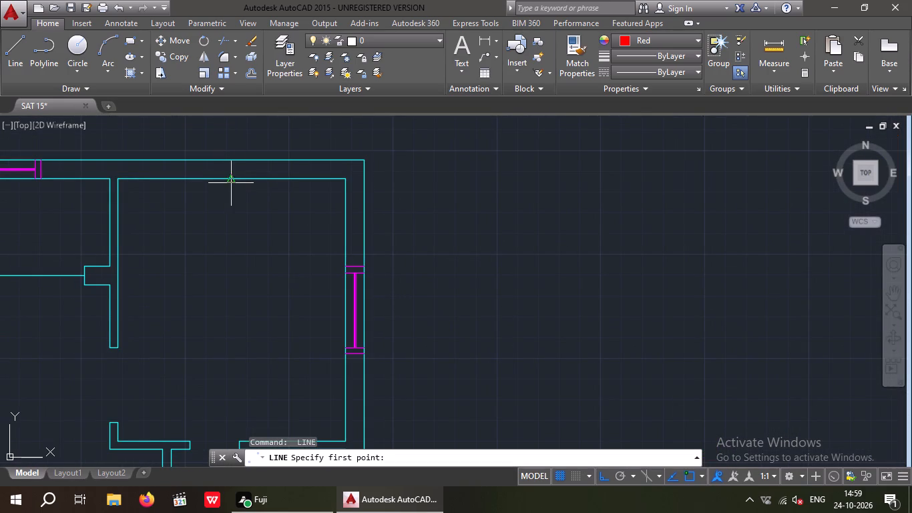
drag(234, 180, 234, 169)
click(232, 158)
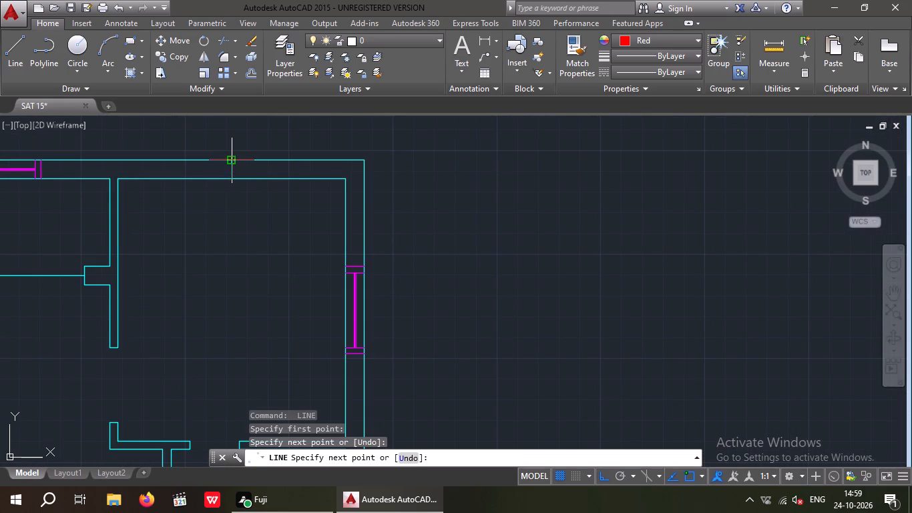
Draw a red line across the wall between the upper-left room and the room below it, right of centre.
key(Escape)
scroll(238, 173, down, 2)
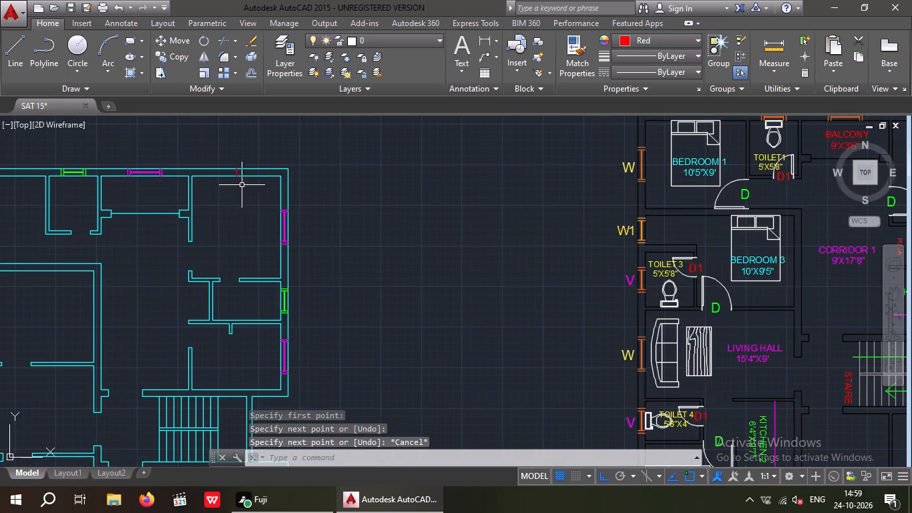
middle_drag(256, 200, 330, 174)
scroll(326, 177, down, 1)
middle_click(298, 195)
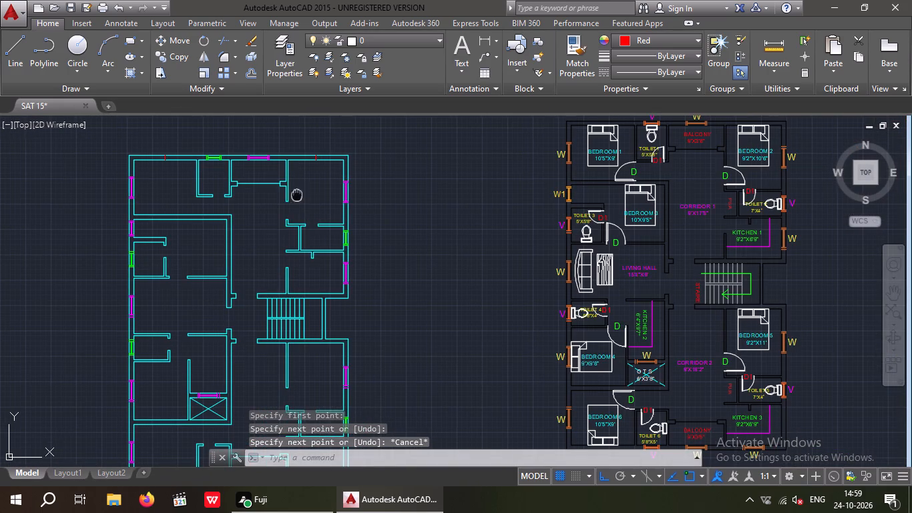
key(space)
scroll(204, 223, up, 1)
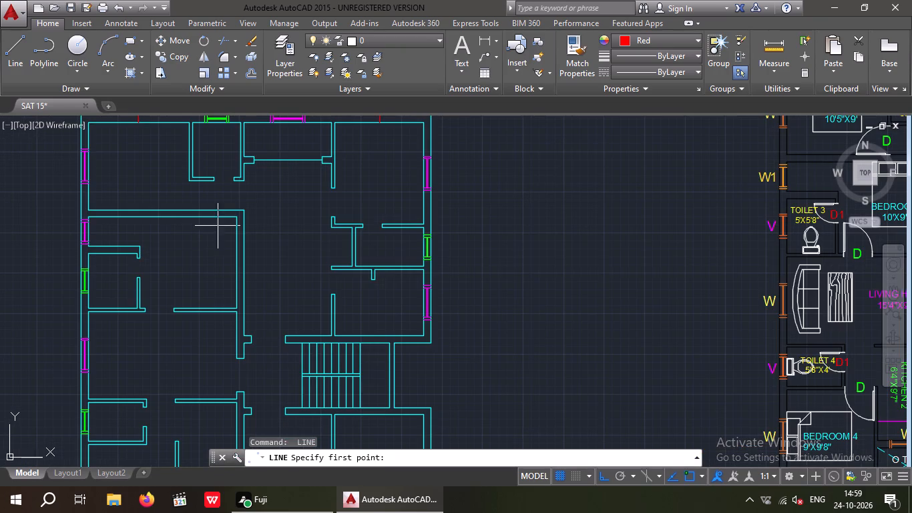
click(198, 216)
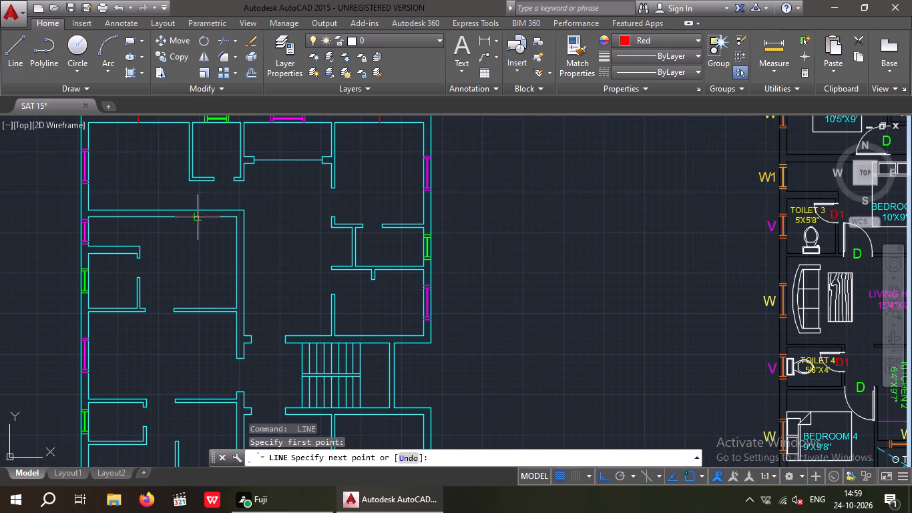
scroll(198, 212, up, 3)
click(191, 198)
key(space)
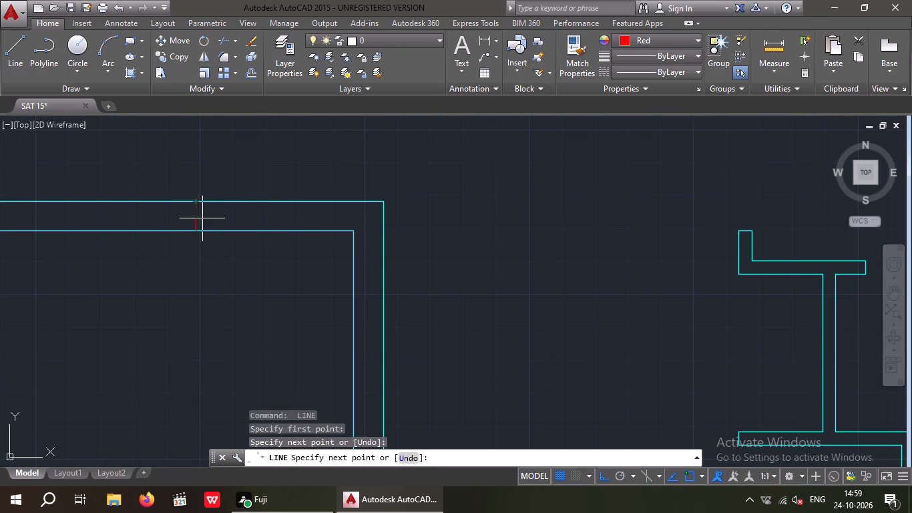
Draw a red line across the wall below the staircase, at the midpoint of the lower-right bedroom's inner wall face.
scroll(206, 219, down, 3)
middle_drag(200, 231, 172, 200)
scroll(228, 201, down, 2)
middle_drag(218, 216, 162, 211)
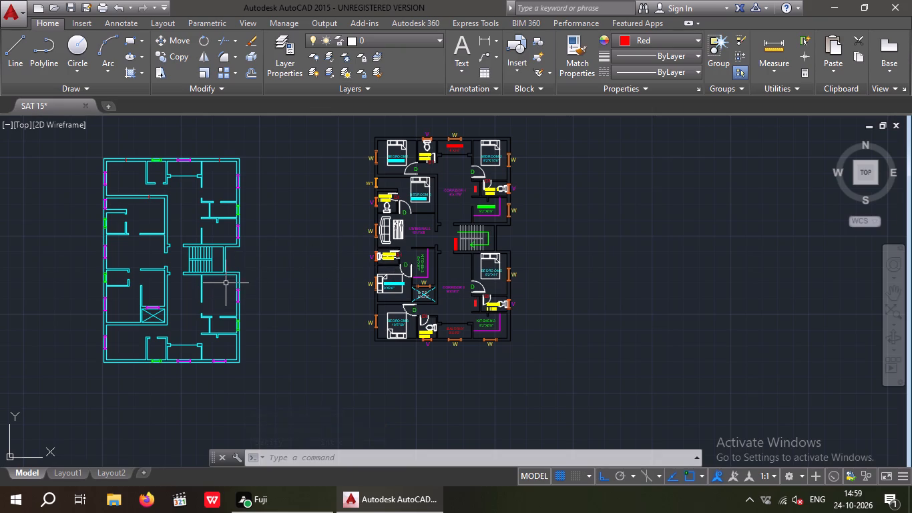
scroll(226, 284, up, 2)
key(space)
click(206, 261)
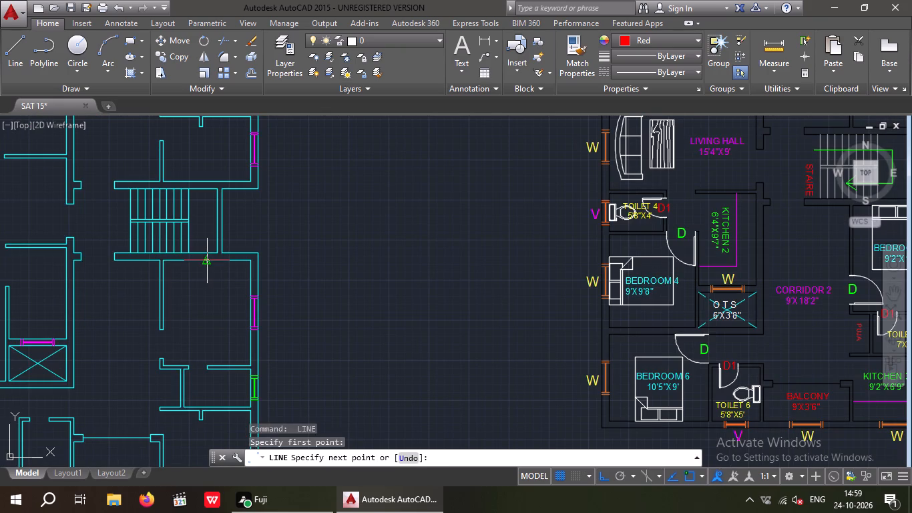
scroll(207, 250, up, 3)
click(199, 260)
key(space)
Draw a red line across the left exterior wall through the window of the room beside the crossed shaft, extending outward.
scroll(215, 273, down, 4)
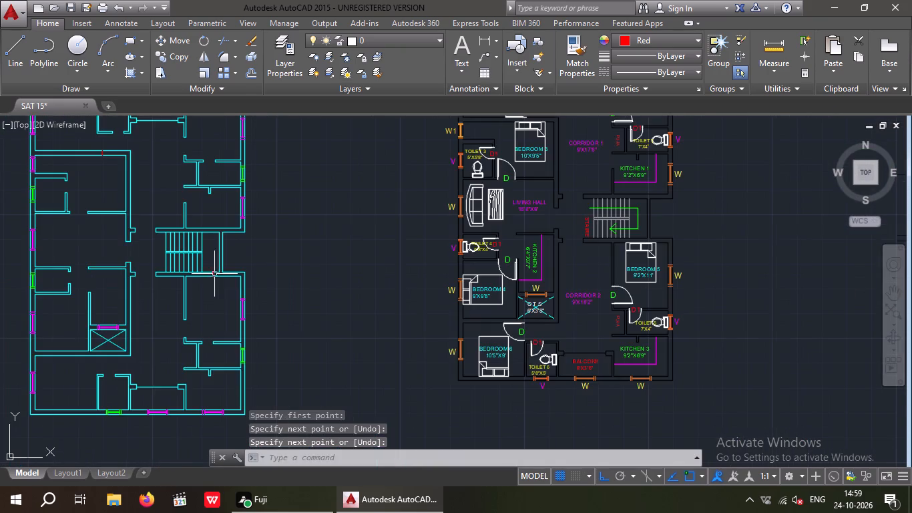
middle_drag(223, 295, 289, 267)
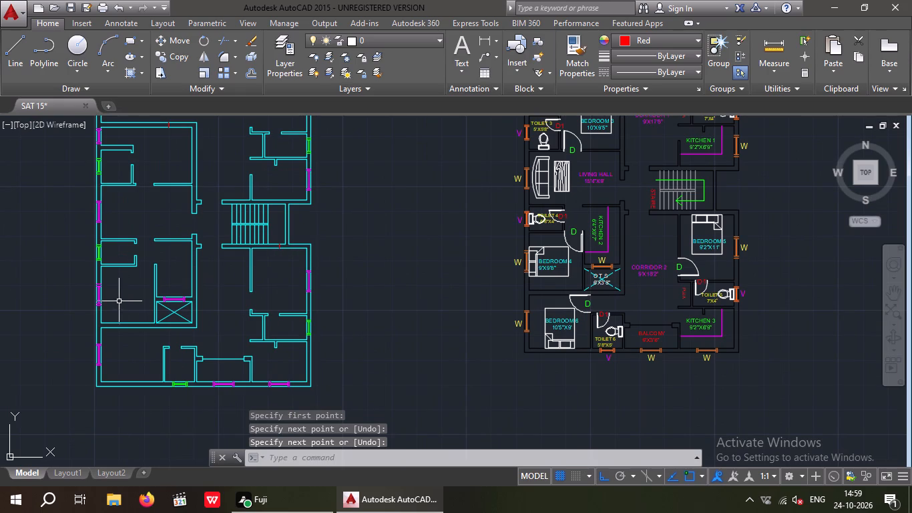
scroll(102, 297, up, 4)
key(space)
drag(85, 295, 40, 298)
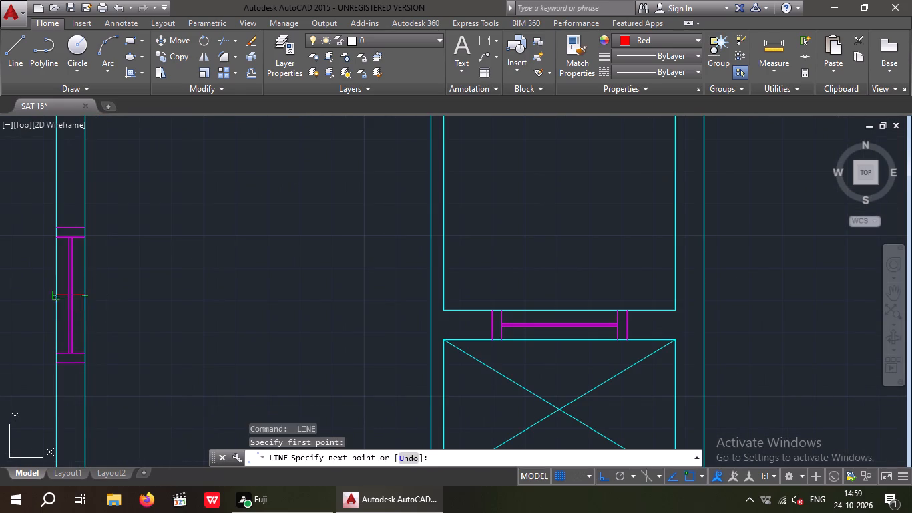
drag(40, 298, 0, 298)
click(25, 294)
key(space)
Draw a red line from the midpoint of the bottom-left room's inner bottom wall face outward across the exterior wall.
scroll(44, 275, down, 4)
middle_drag(128, 291, 148, 246)
scroll(97, 317, up, 2)
key(space)
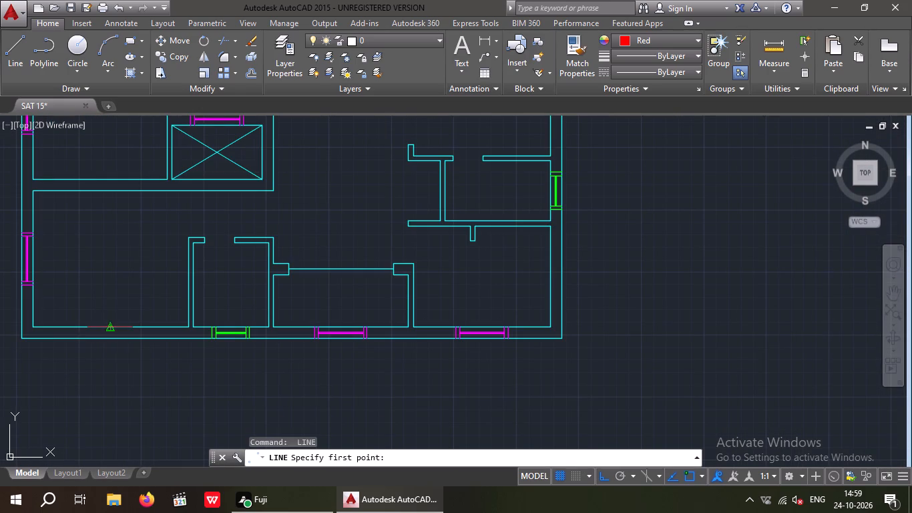
drag(109, 326, 109, 336)
click(116, 371)
key(space)
scroll(115, 264, down, 3)
middle_drag(124, 271, 106, 325)
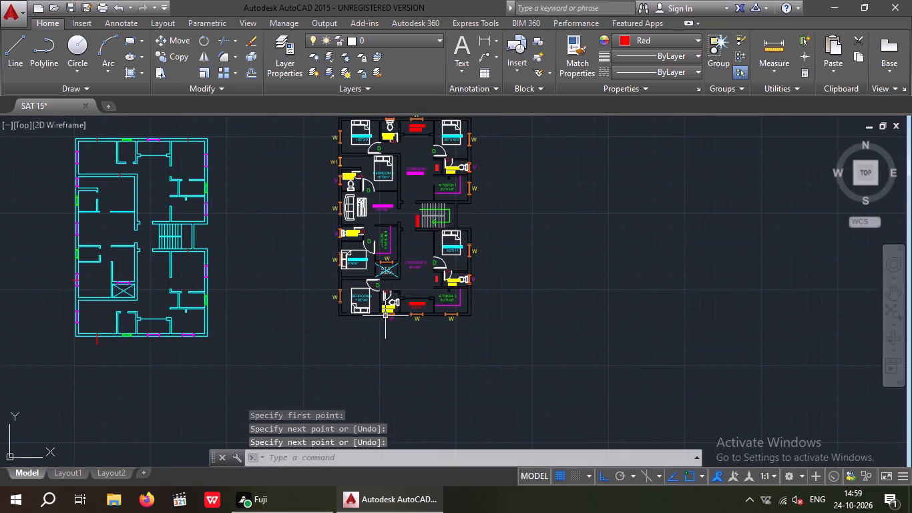
key(Escape)
key(Escape)
With Ortho off, copy the Bedroom 1 bed by its headboard midpoint to the red line in the cyan plan's upper-left room.
middle_drag(375, 303, 383, 382)
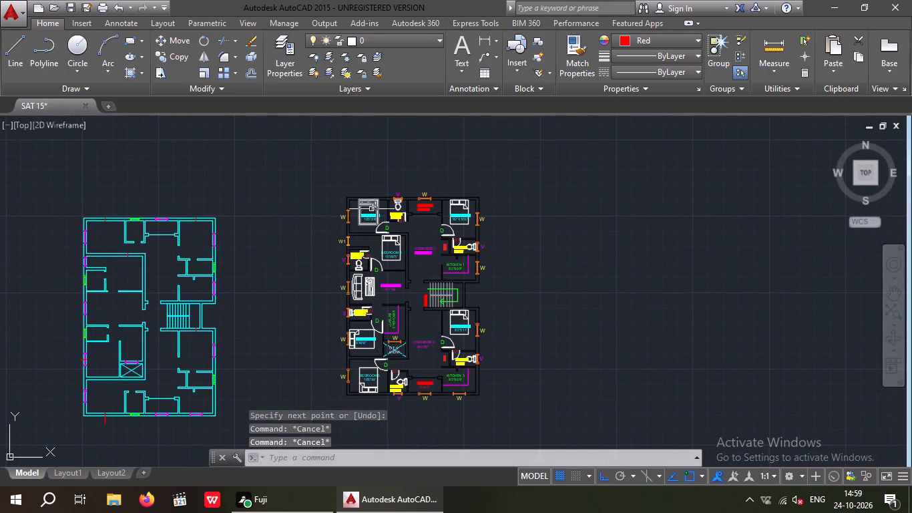
scroll(367, 198, up, 6)
drag(517, 213, 397, 273)
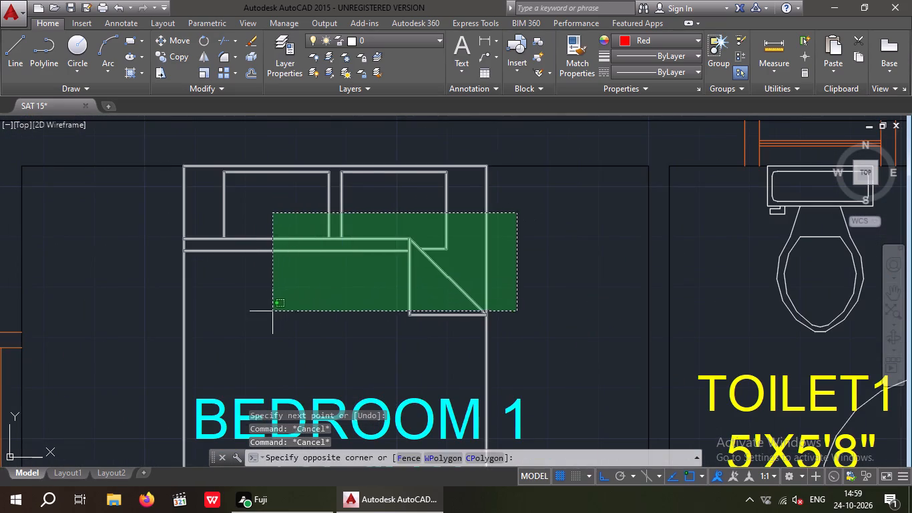
click(272, 311)
click(180, 53)
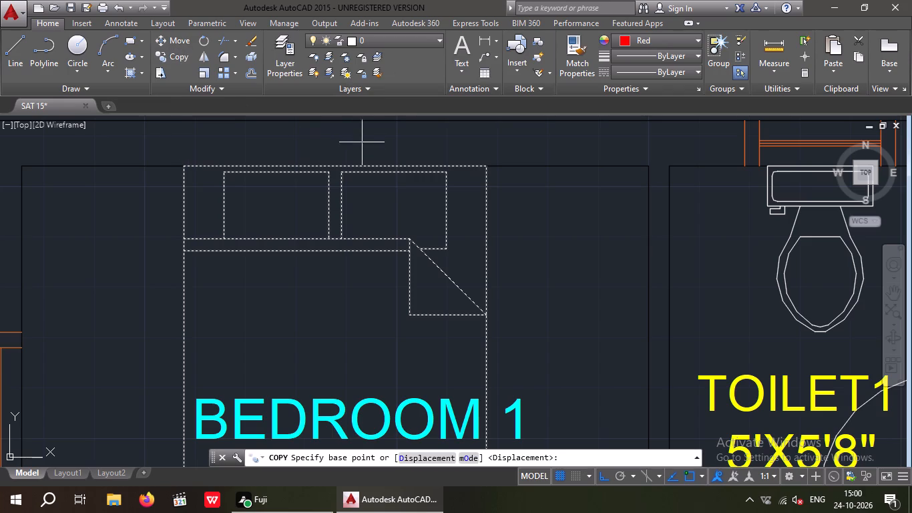
click(336, 166)
scroll(343, 162, down, 3)
middle_drag(260, 189, 393, 162)
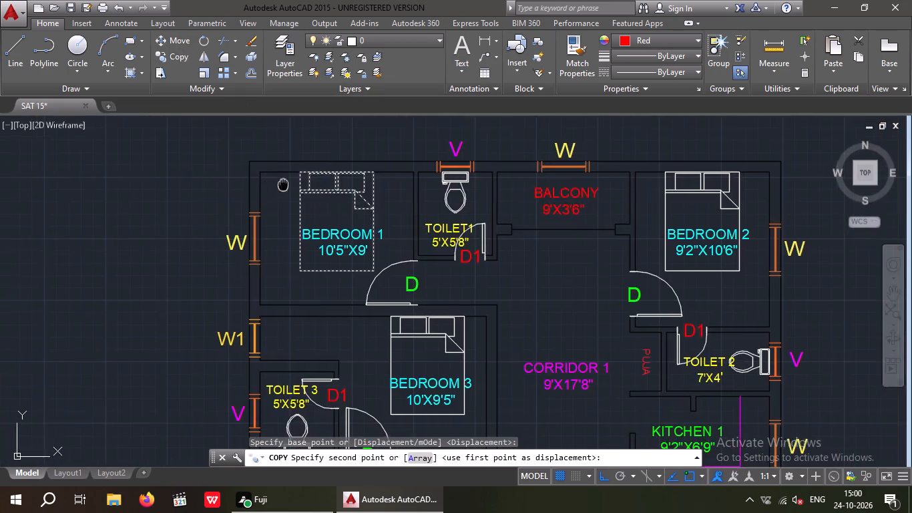
middle_drag(393, 162, 422, 157)
drag(602, 476, 592, 468)
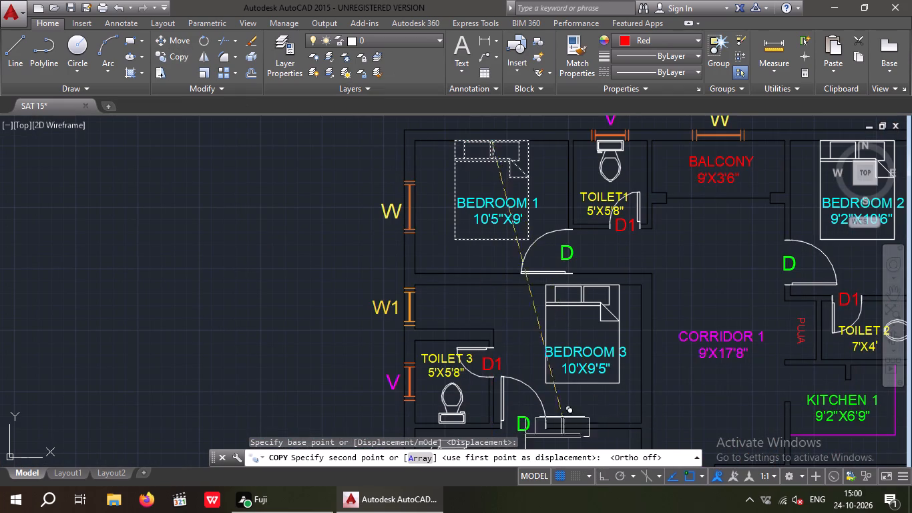
scroll(457, 239, down, 3)
middle_drag(377, 226, 553, 267)
scroll(374, 287, up, 4)
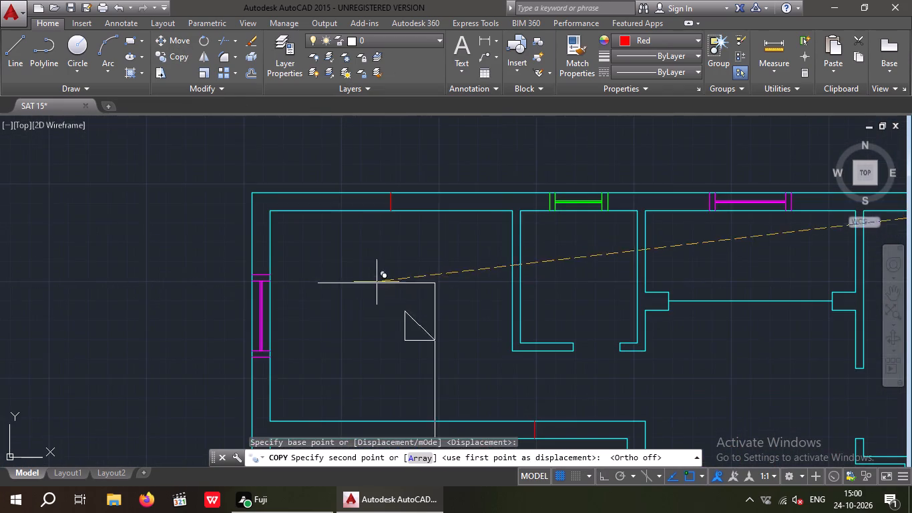
scroll(388, 223, up, 1)
middle_drag(391, 242, 391, 261)
scroll(391, 232, up, 2)
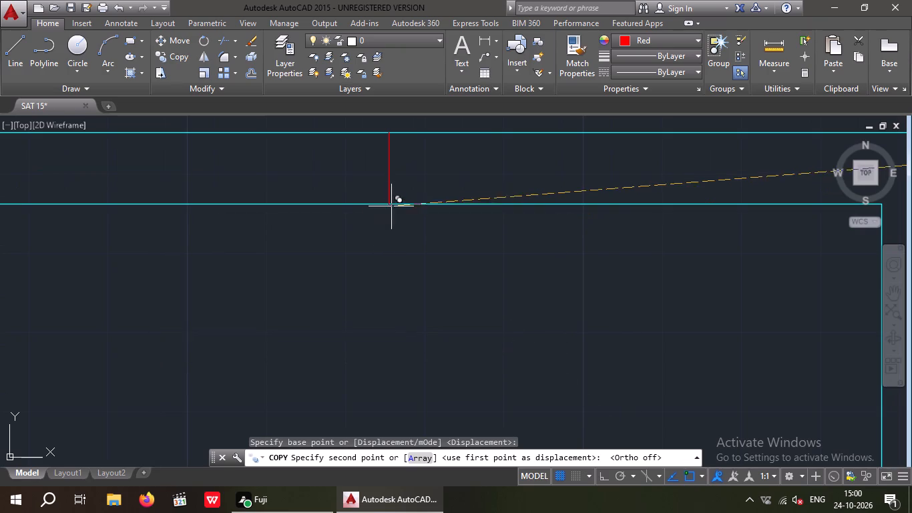
click(387, 204)
Place another copy of the bed at the red line in the cyan plan's upper-right room.
scroll(383, 168, down, 4)
scroll(489, 198, down, 2)
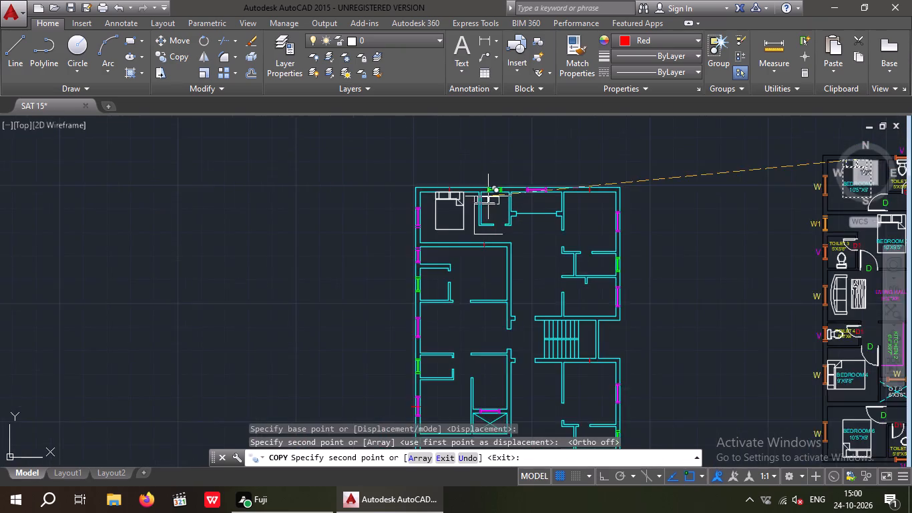
middle_drag(463, 198, 128, 193)
scroll(253, 193, up, 4)
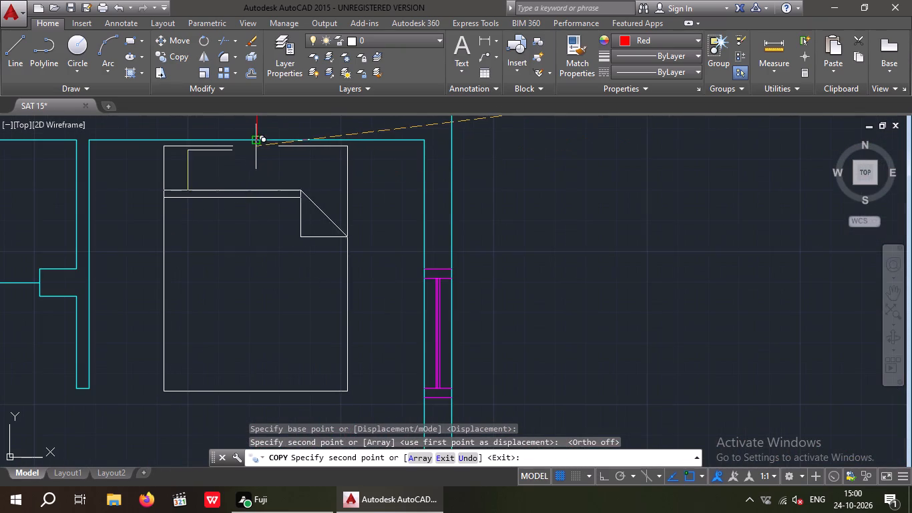
click(256, 138)
Place another bed copy at the red line in the room below the upper-left room.
scroll(264, 141, down, 4)
middle_drag(266, 188, 298, 148)
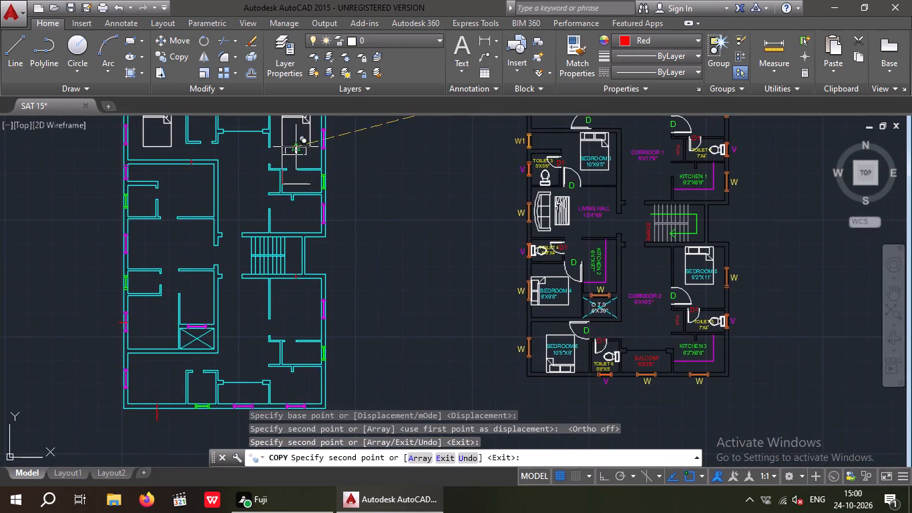
scroll(296, 152, down, 1)
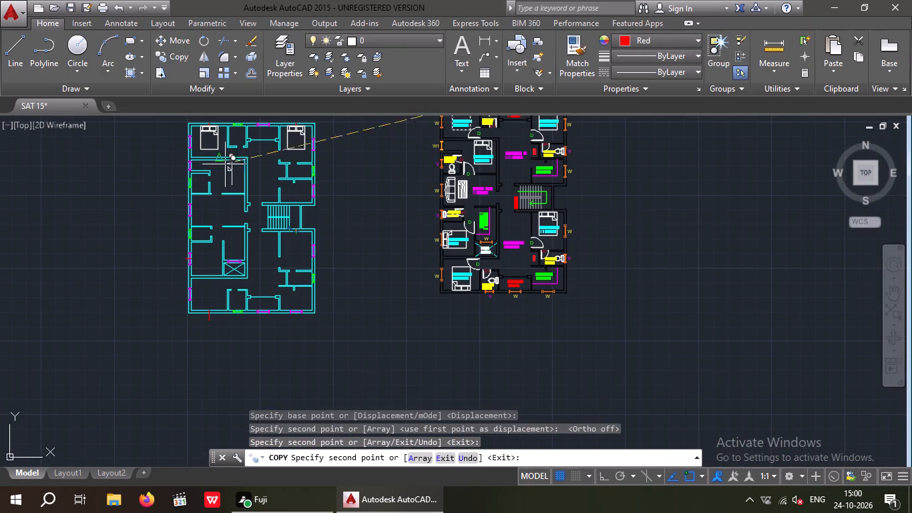
scroll(230, 167, up, 4)
middle_drag(228, 232, 228, 271)
middle_drag(233, 172, 235, 240)
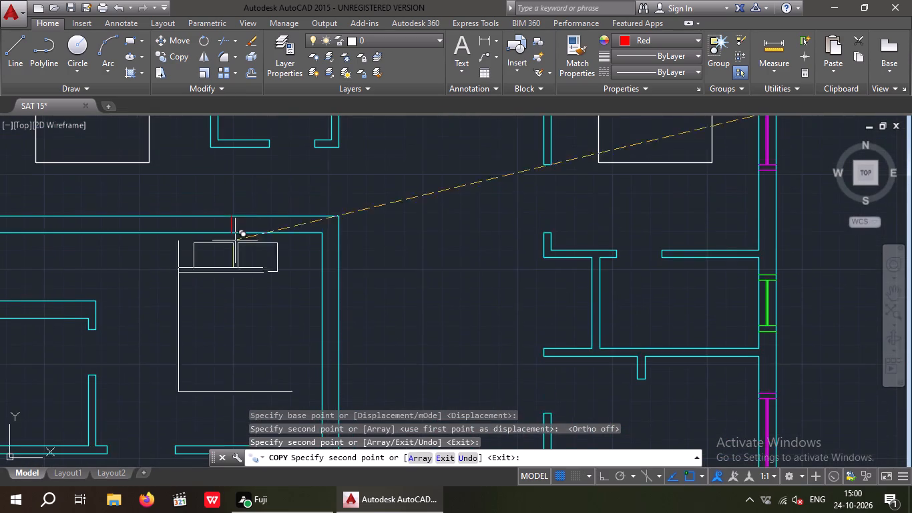
scroll(229, 222, up, 2)
click(232, 247)
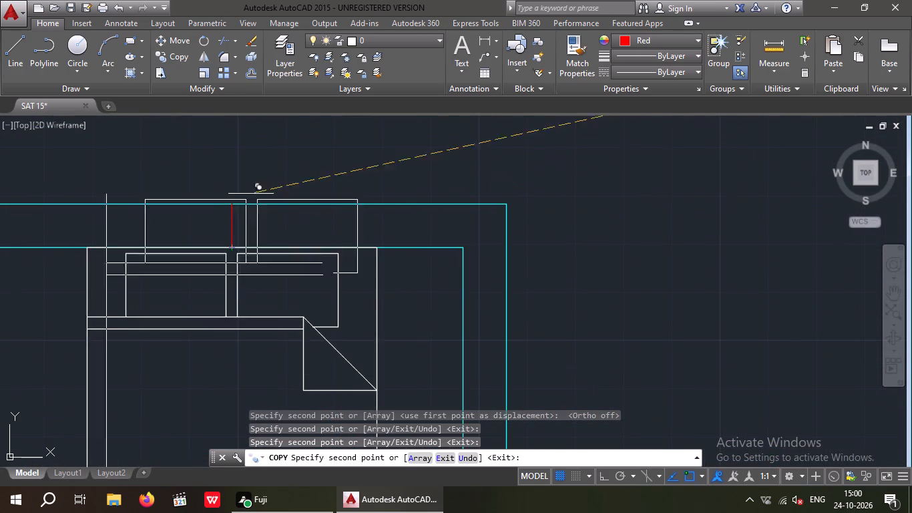
Place the last copy of this bed at the red line in the bedroom below the staircase.
scroll(262, 181, down, 5)
scroll(378, 232, down, 1)
middle_drag(364, 226, 283, 150)
scroll(337, 257, up, 3)
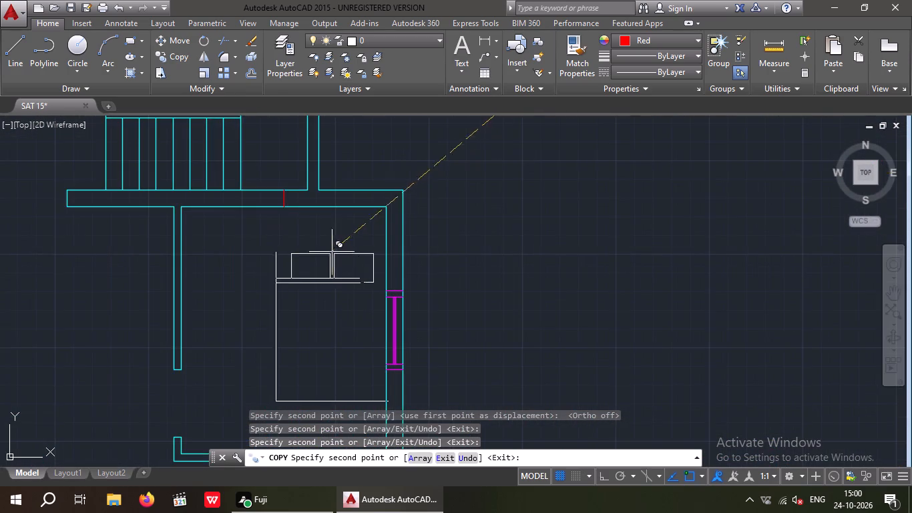
scroll(280, 214, up, 2)
click(288, 194)
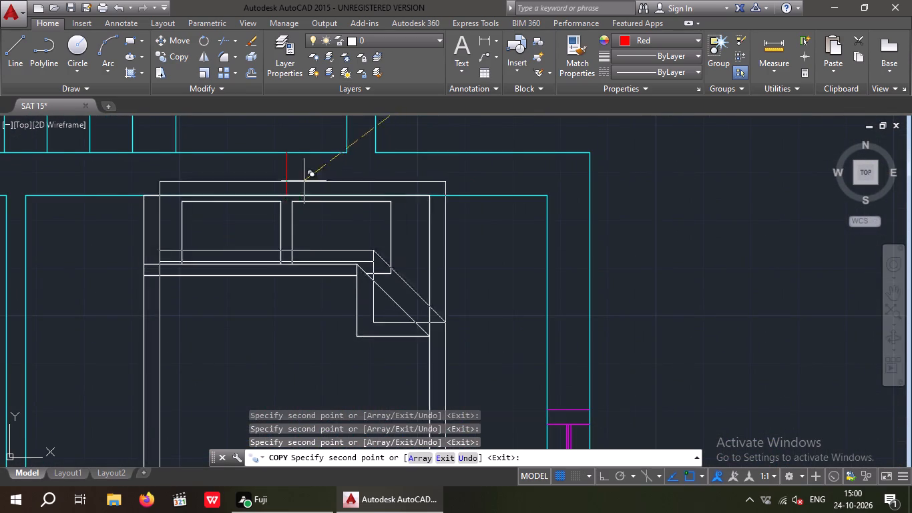
scroll(304, 180, down, 7)
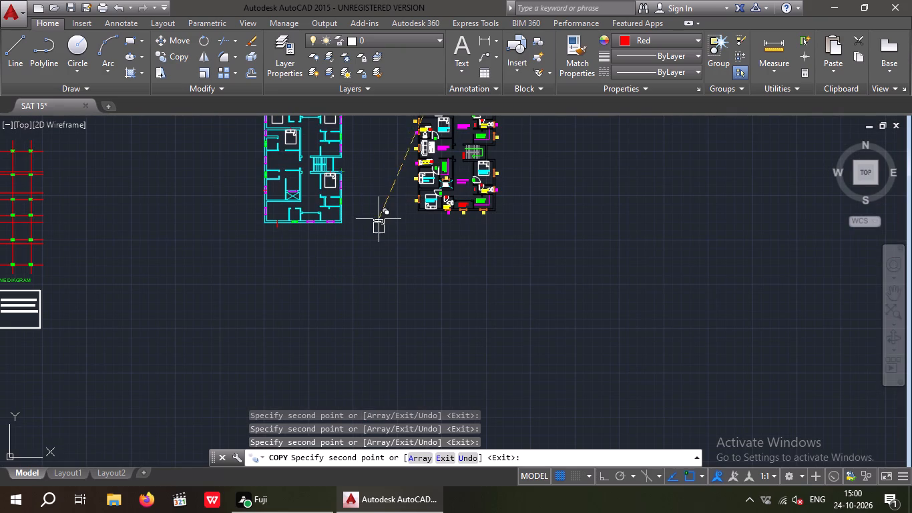
key(Escape)
Copy the Bedroom 6 bed by its headboard midpoint to the red line in the cyan plan's bottom-left room.
scroll(436, 200, up, 6)
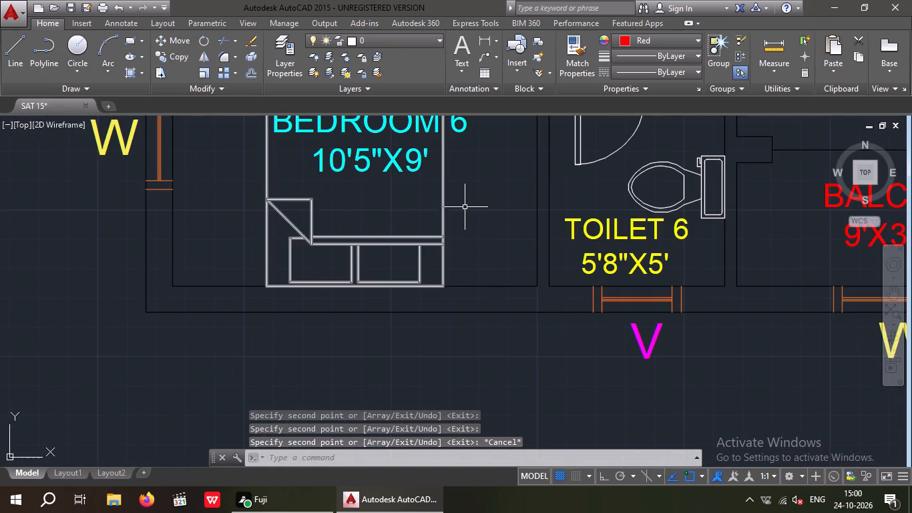
drag(465, 206, 312, 265)
click(254, 273)
click(176, 54)
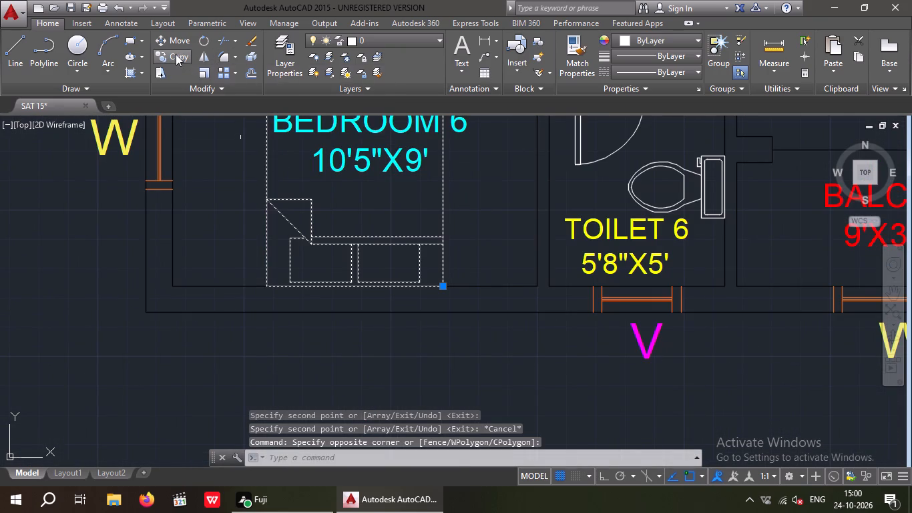
click(354, 288)
scroll(351, 279, down, 4)
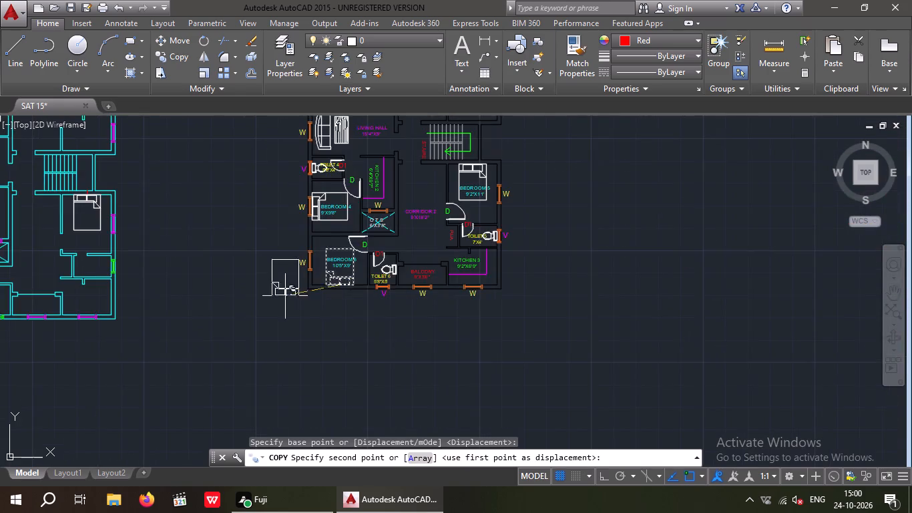
middle_drag(284, 295, 580, 289)
scroll(247, 295, up, 4)
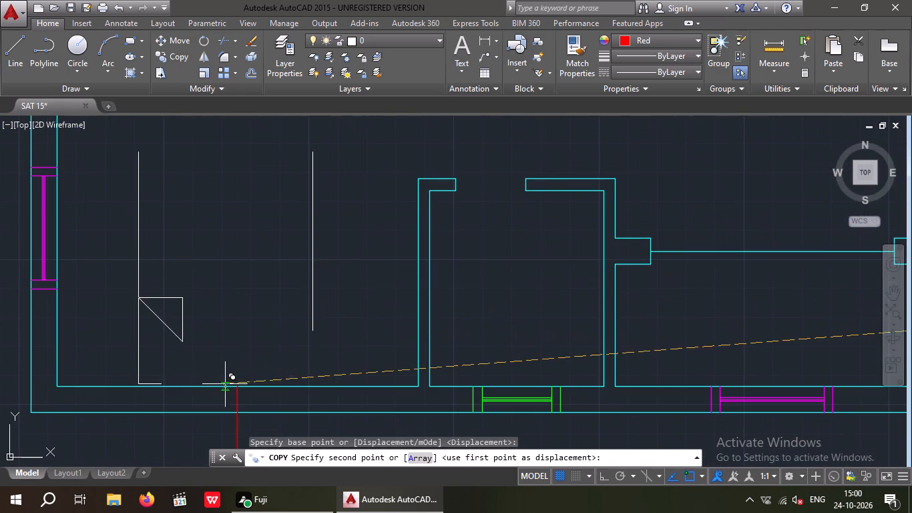
click(236, 386)
key(Escape)
scroll(260, 287, down, 5)
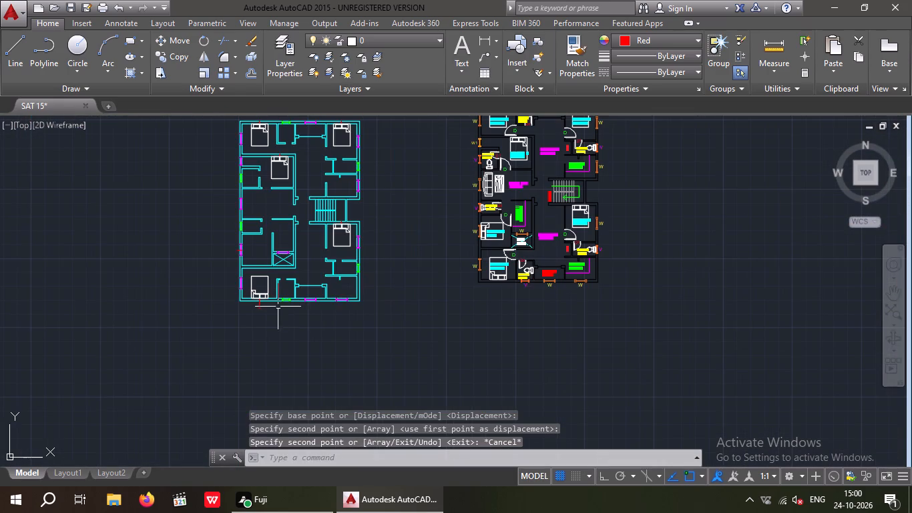
Copy the Bedroom 4 bed by its headboard midpoint to the red line in the cyan plan's room beside the OTS shaft.
scroll(500, 210, up, 4)
drag(467, 317, 440, 291)
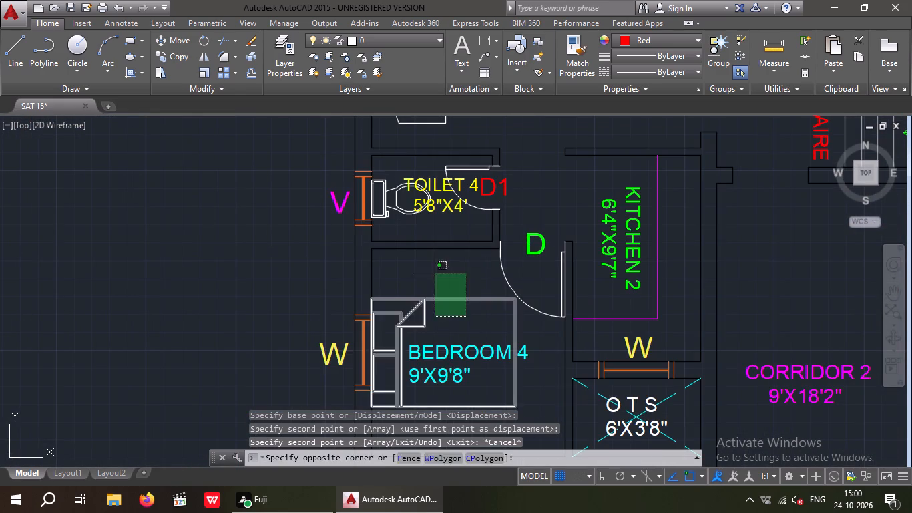
click(435, 271)
click(182, 53)
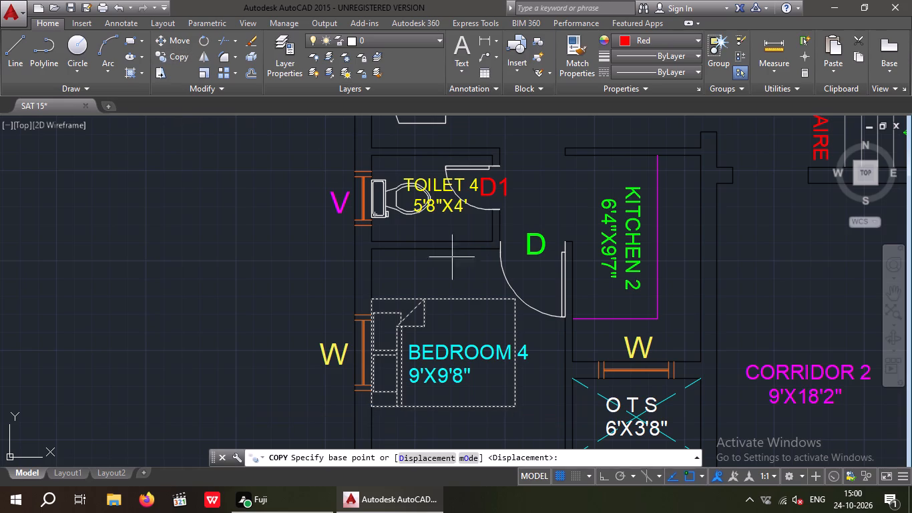
scroll(370, 354, up, 3)
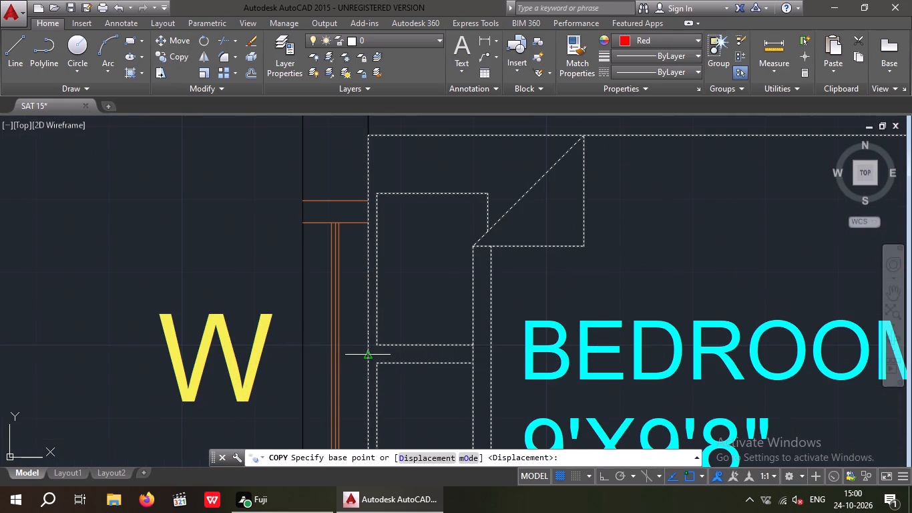
click(369, 355)
scroll(369, 355, down, 6)
middle_drag(330, 348, 585, 345)
scroll(516, 353, down, 3)
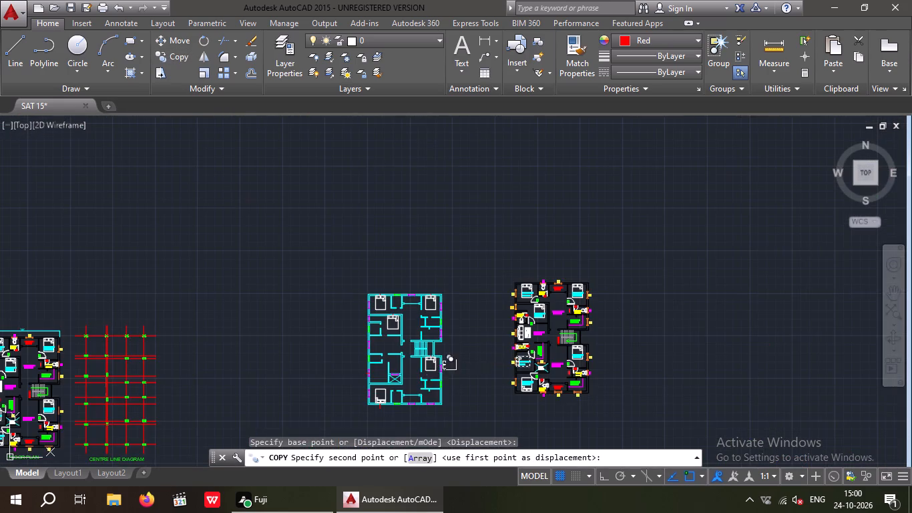
scroll(404, 379, up, 4)
scroll(165, 343, up, 4)
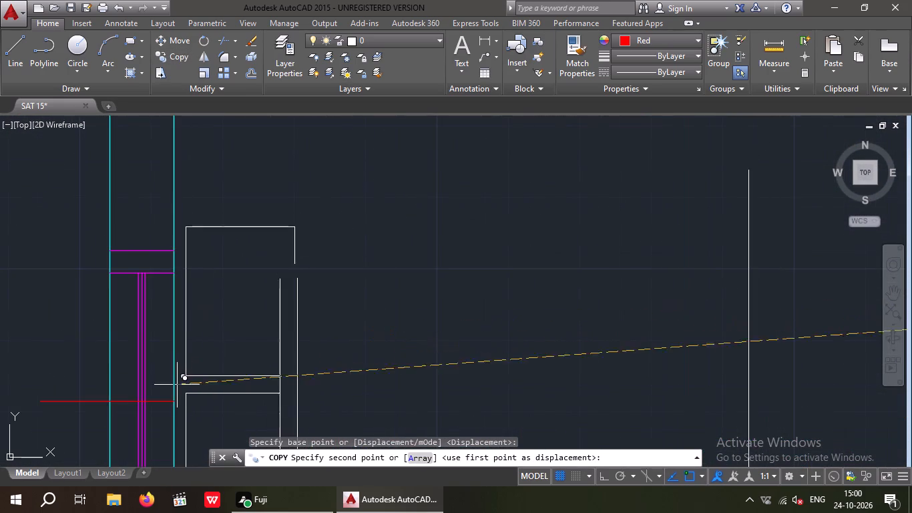
click(170, 402)
key(Escape)
Erase the red guide line at the headboard of the bed beside the OTS shaft.
scroll(165, 332, down, 3)
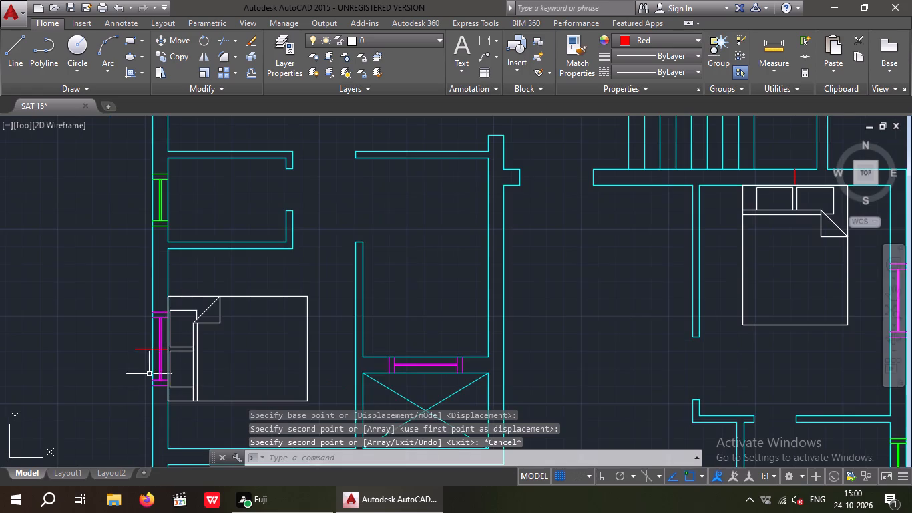
scroll(132, 355, up, 2)
drag(151, 364, 142, 358)
click(126, 293)
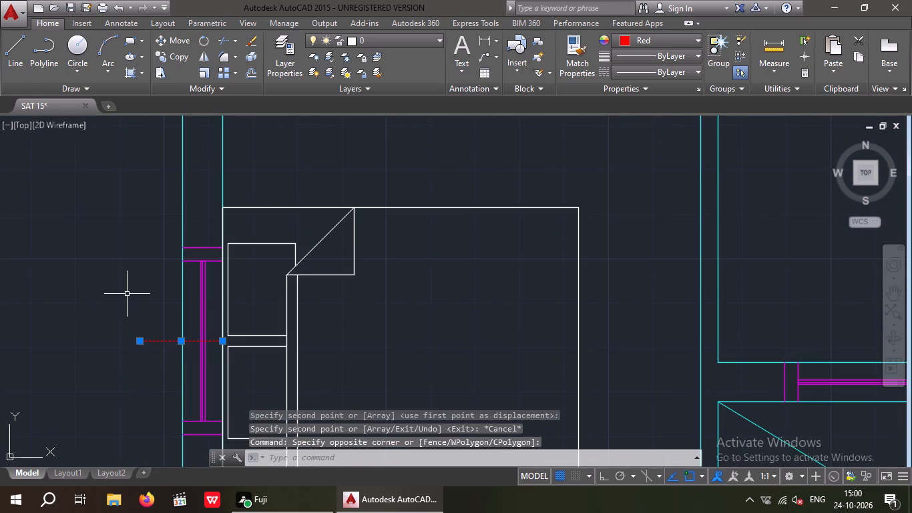
key(Delete)
Erase the red guide line at the headboard of the bed in the cyan plan's bottom-left room.
scroll(208, 274, down, 4)
scroll(377, 177, down, 1)
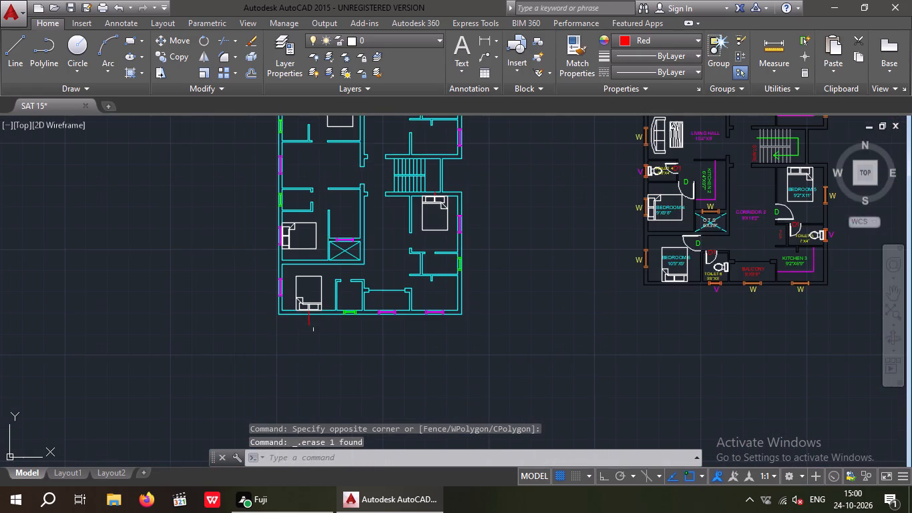
scroll(322, 315, up, 3)
scroll(252, 338, up, 2)
drag(337, 323, 270, 353)
click(251, 361)
key(Delete)
Erase the red guide line at the headboard of the bed below the cyan plan's staircase.
scroll(284, 314, down, 5)
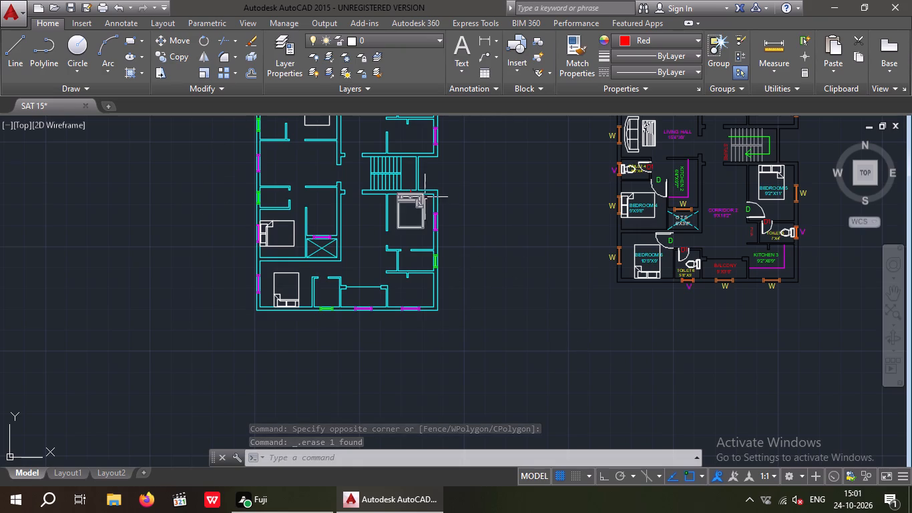
scroll(415, 192, up, 8)
drag(367, 185, 229, 215)
click(206, 220)
key(Delete)
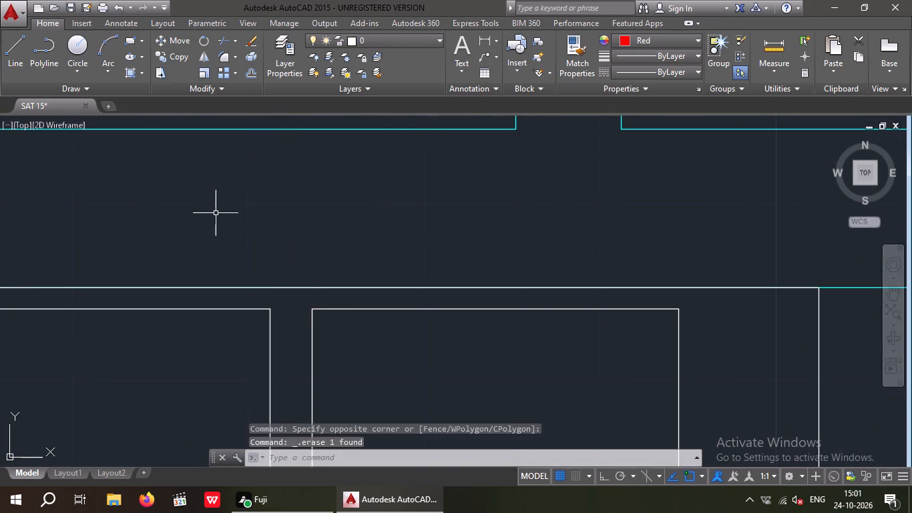
Erase the red guide line at the bed in the room below the cyan plan's upper-left bedroom.
scroll(222, 207, down, 9)
middle_drag(240, 210, 330, 273)
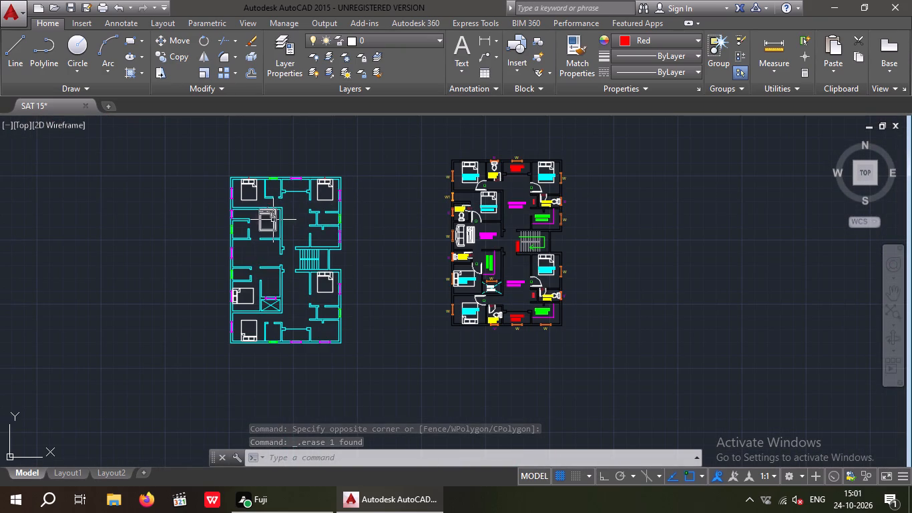
scroll(262, 206, up, 7)
drag(313, 210, 285, 216)
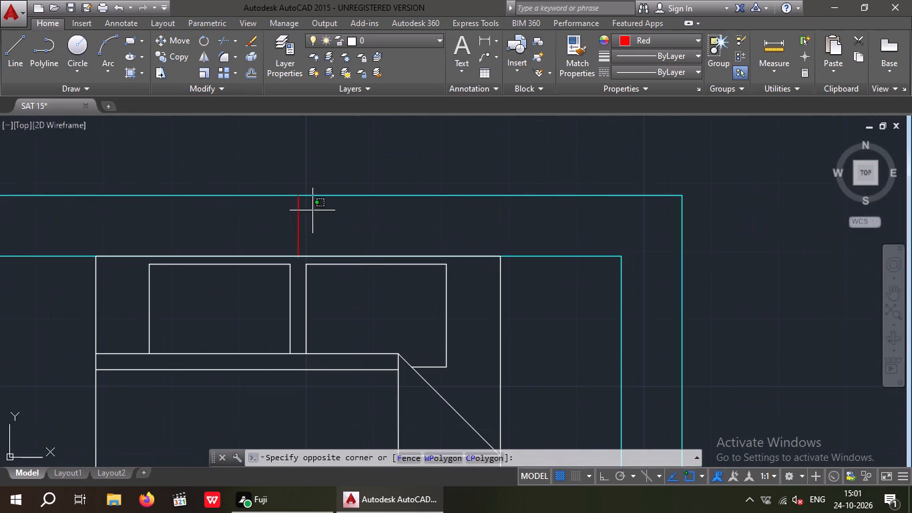
drag(285, 216, 248, 228)
click(248, 228)
key(Delete)
Erase the red guide line above the bed in the cyan plan's upper-left bedroom.
scroll(280, 204, down, 5)
middle_drag(292, 218, 314, 290)
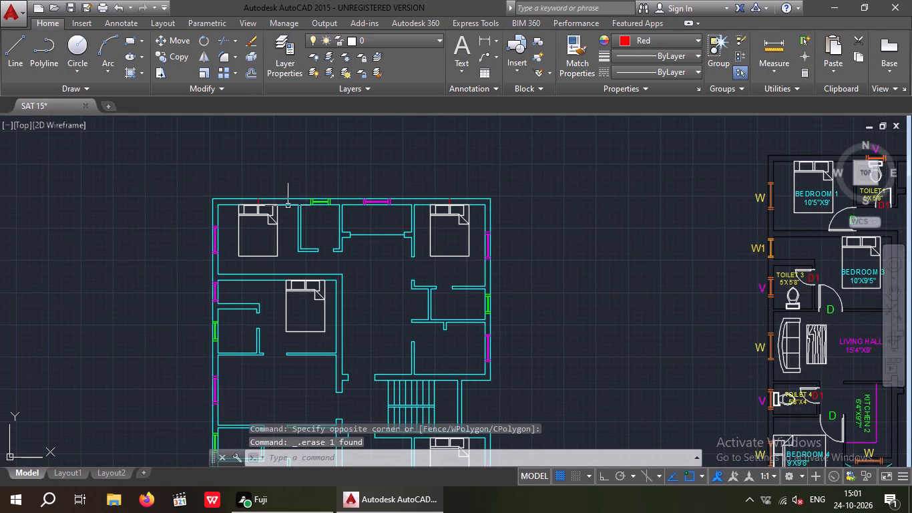
scroll(264, 200, up, 7)
drag(228, 205, 180, 238)
click(179, 239)
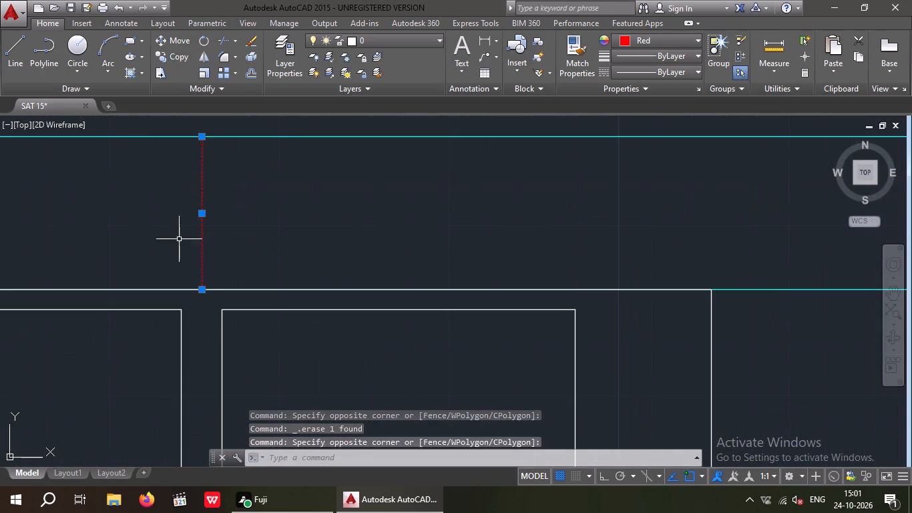
key(Delete)
Erase the red guide line above the bed in the cyan plan's upper-right bedroom.
scroll(205, 216, down, 5)
middle_drag(549, 243, 207, 313)
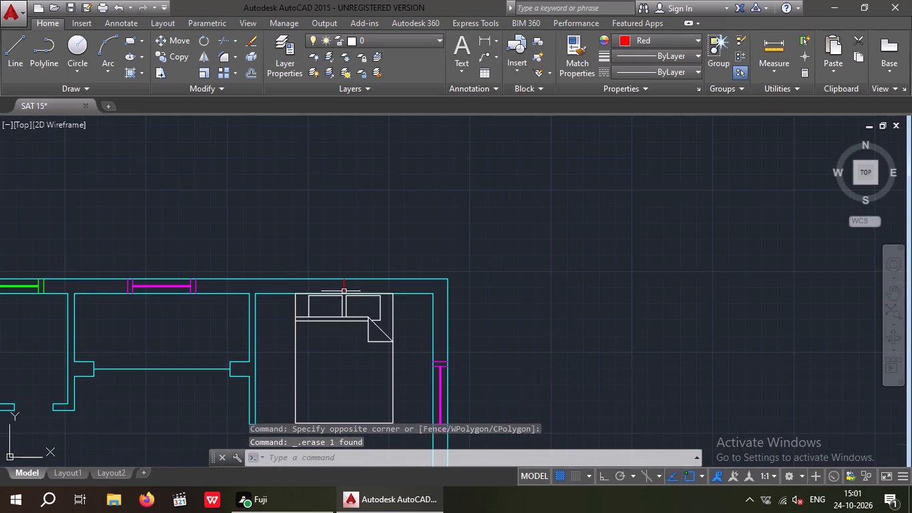
scroll(351, 292, up, 5)
drag(308, 223, 194, 289)
click(185, 291)
key(Delete)
Copy the sofa and wooden table from the reference Living Hall into the cyan plan's matching room, with the sofa facing away from the magenta window.
scroll(270, 208, down, 9)
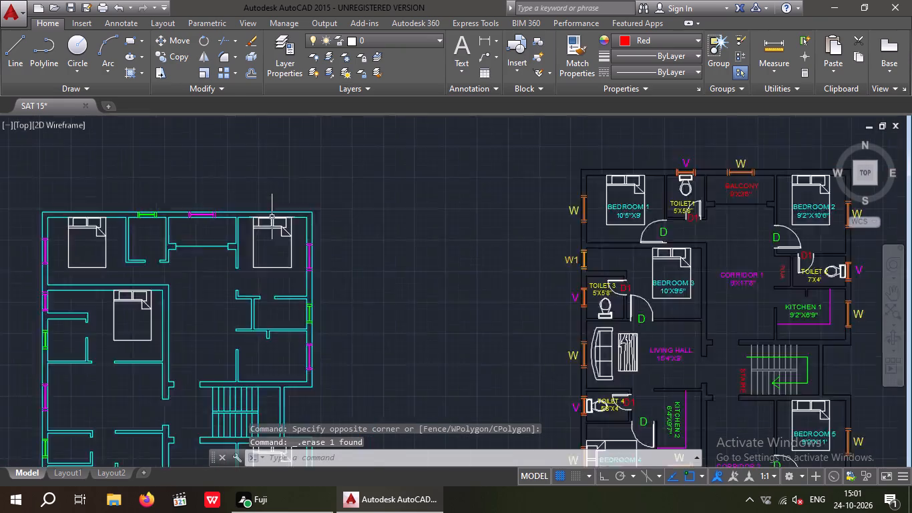
scroll(272, 217, down, 2)
middle_drag(252, 262, 320, 258)
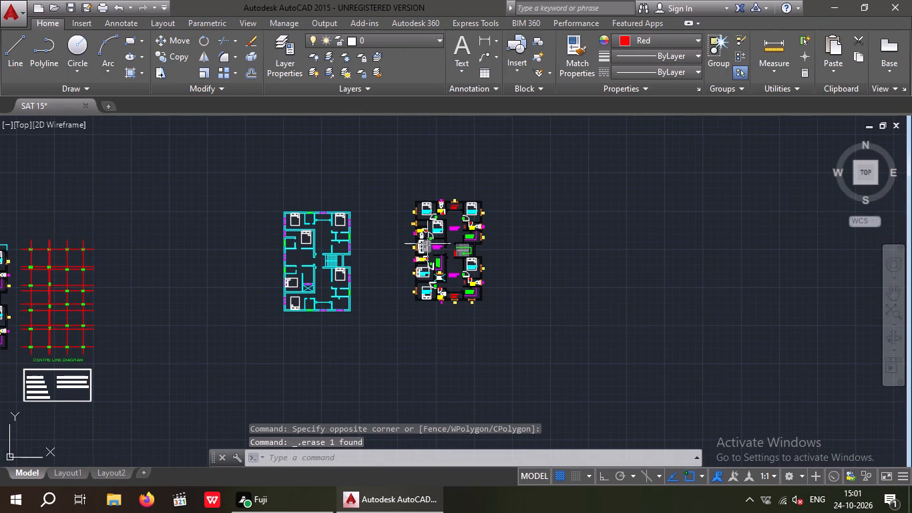
scroll(429, 242, up, 5)
drag(406, 343, 391, 338)
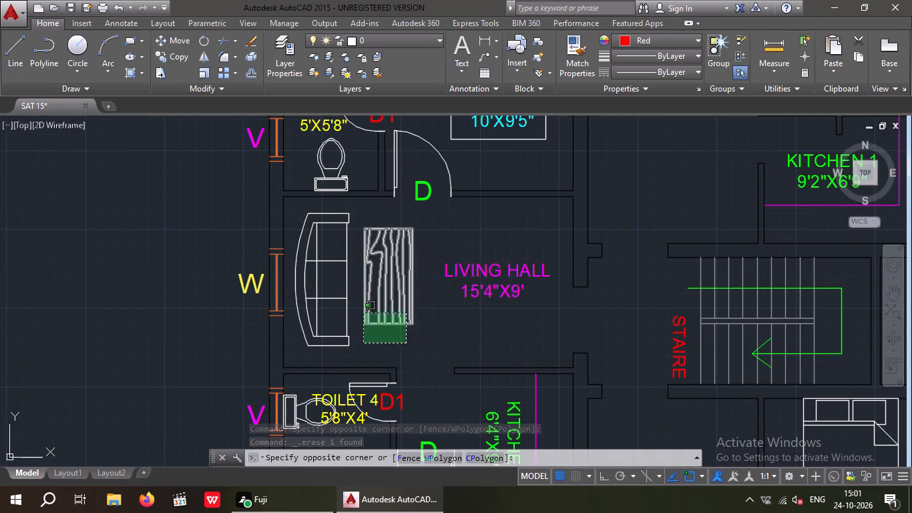
click(322, 281)
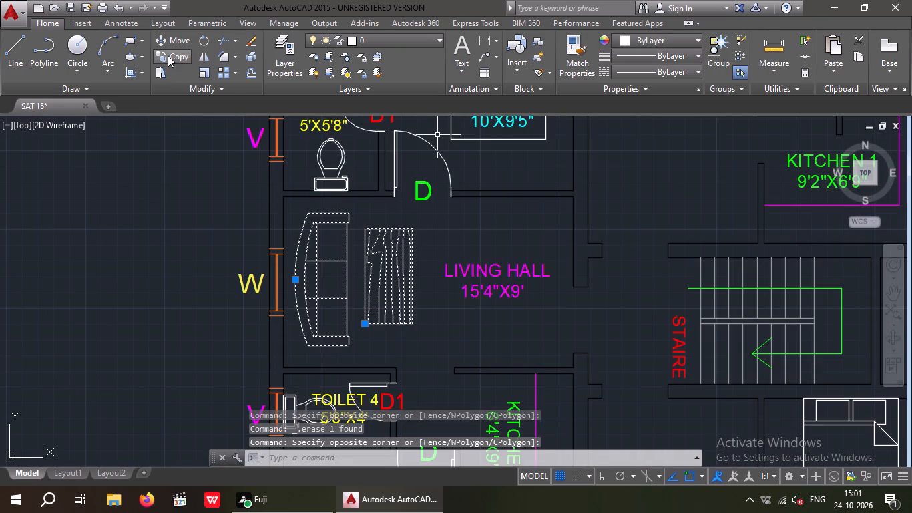
click(168, 55)
drag(294, 283, 278, 285)
scroll(112, 215, down, 2)
middle_drag(112, 214, 484, 292)
scroll(451, 294, down, 2)
scroll(291, 317, up, 3)
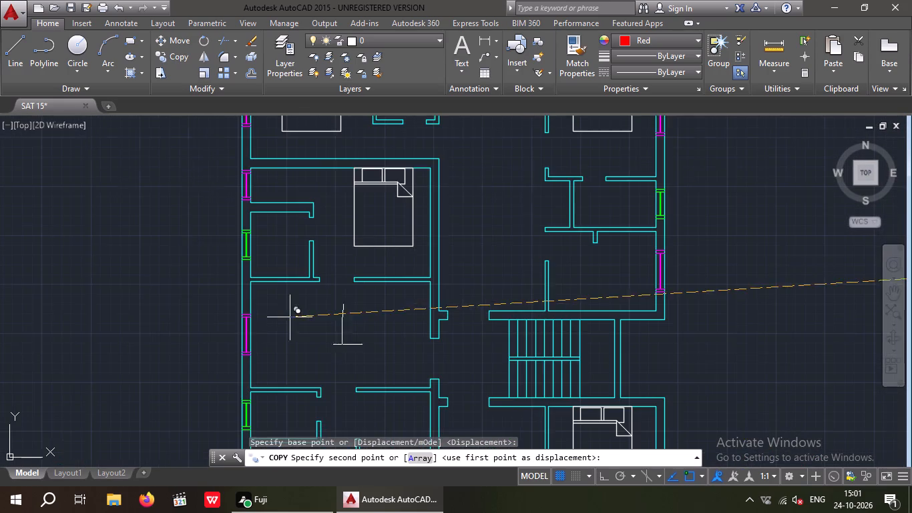
scroll(252, 330, up, 2)
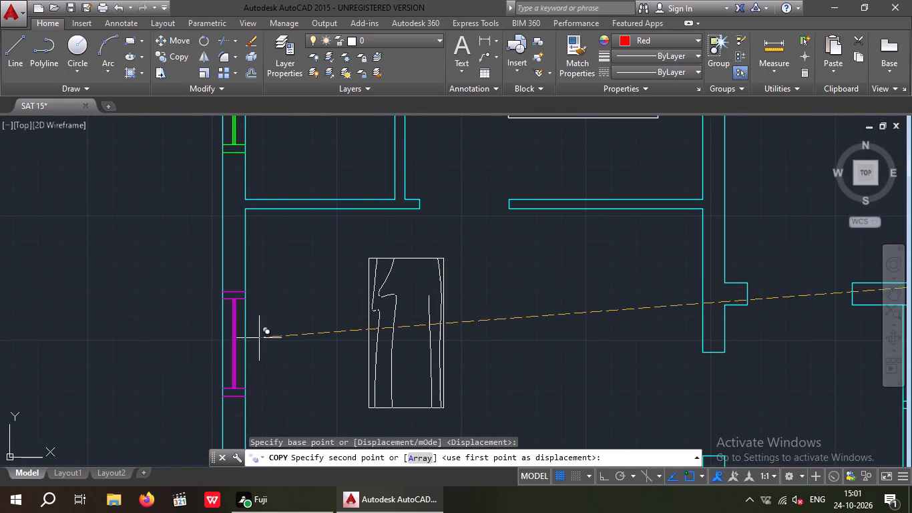
click(259, 338)
scroll(270, 308, down, 3)
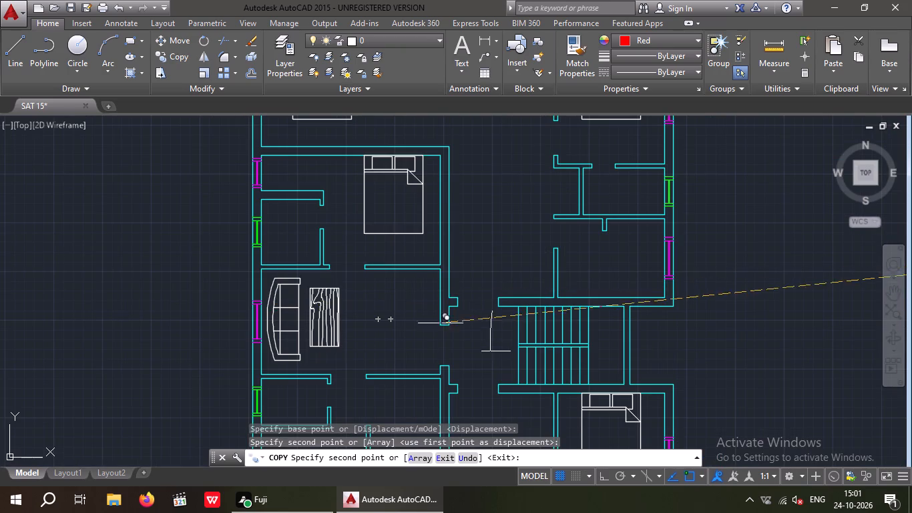
key(Escape)
key(Escape)
Draw a red guide line across the wall between the cyan plan's living hall and the toilet above it, from the toilet-side midpoint.
scroll(398, 258, down, 1)
middle_drag(395, 259, 374, 267)
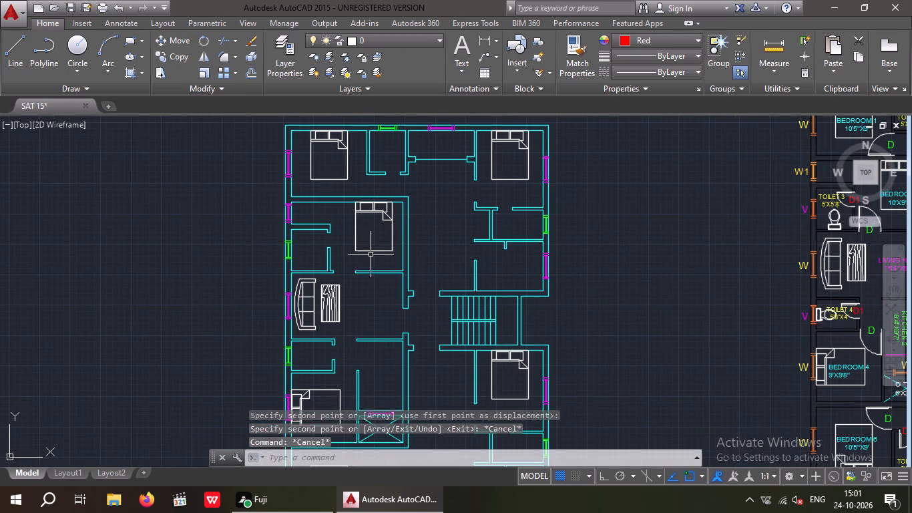
middle_drag(373, 250, 262, 263)
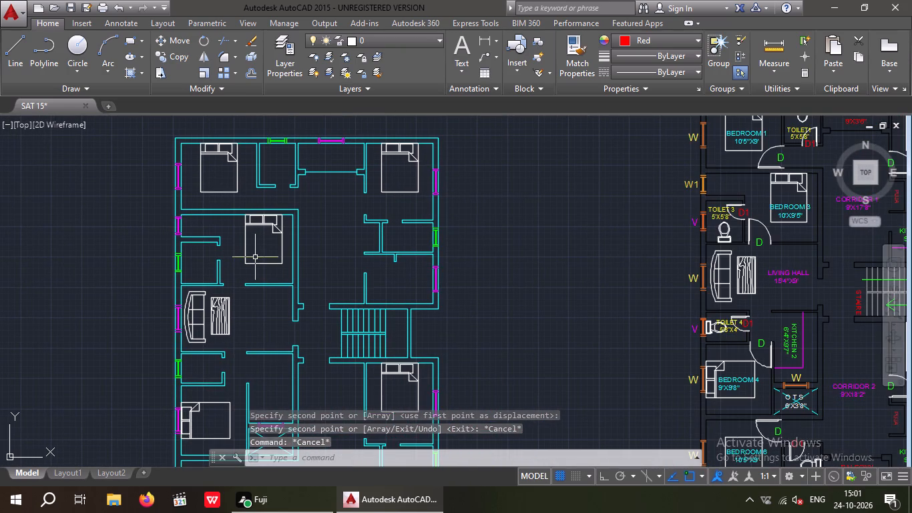
key(l)
key(space)
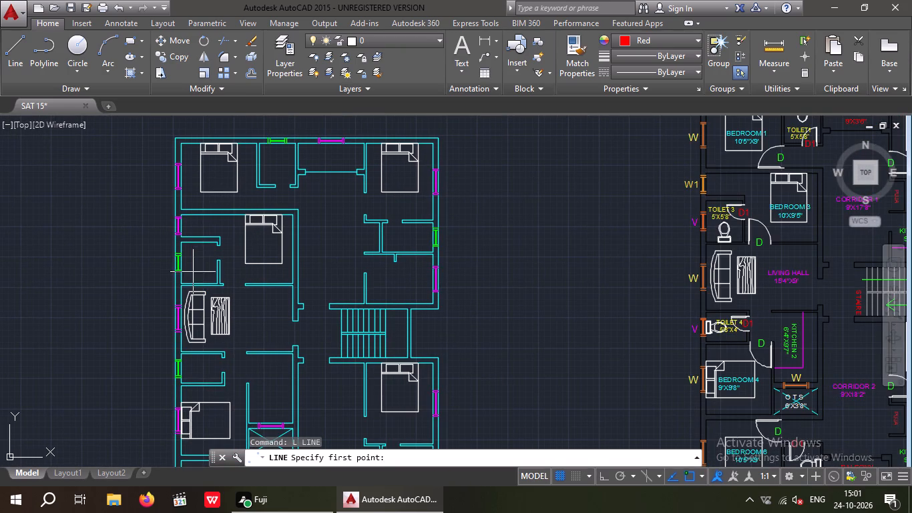
scroll(196, 278, up, 3)
drag(202, 290, 200, 296)
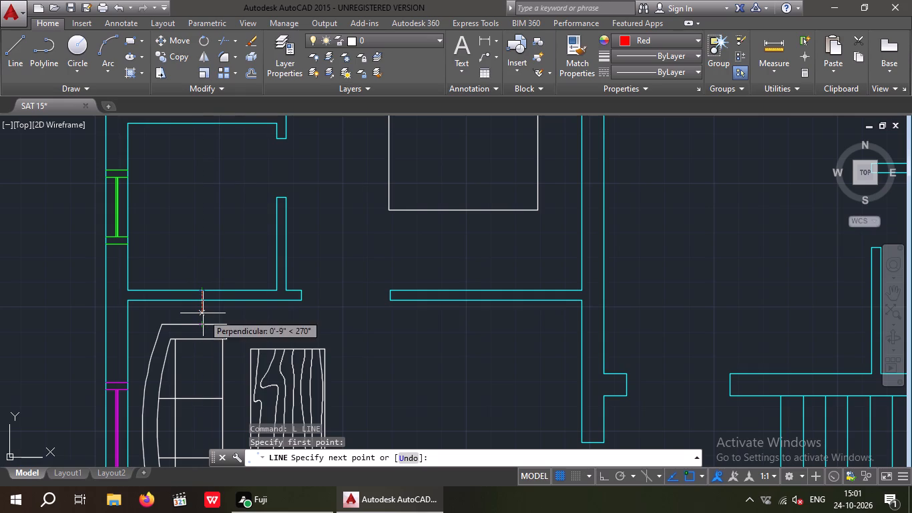
click(202, 302)
key(space)
Draw a red guide line about 1'-6" upward from the midpoint of the top toilet's outer wall, through its green opening.
scroll(223, 219, down, 2)
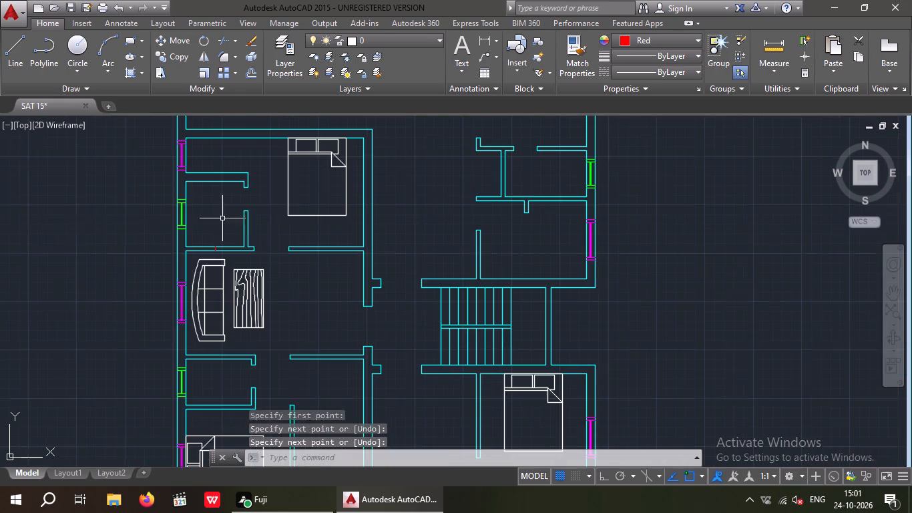
middle_drag(284, 241, 230, 309)
scroll(252, 271, down, 2)
scroll(269, 202, up, 1)
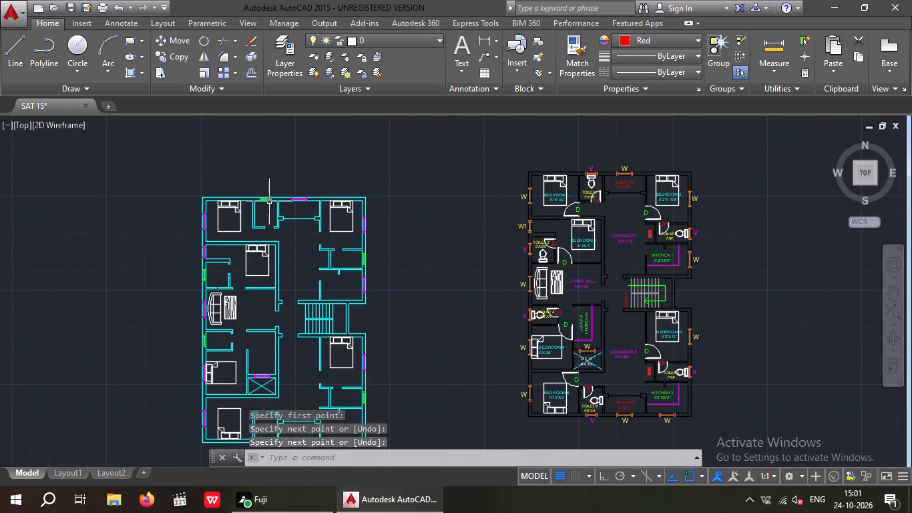
middle_drag(260, 216, 243, 247)
scroll(245, 237, down, 1)
scroll(241, 232, up, 2)
key(space)
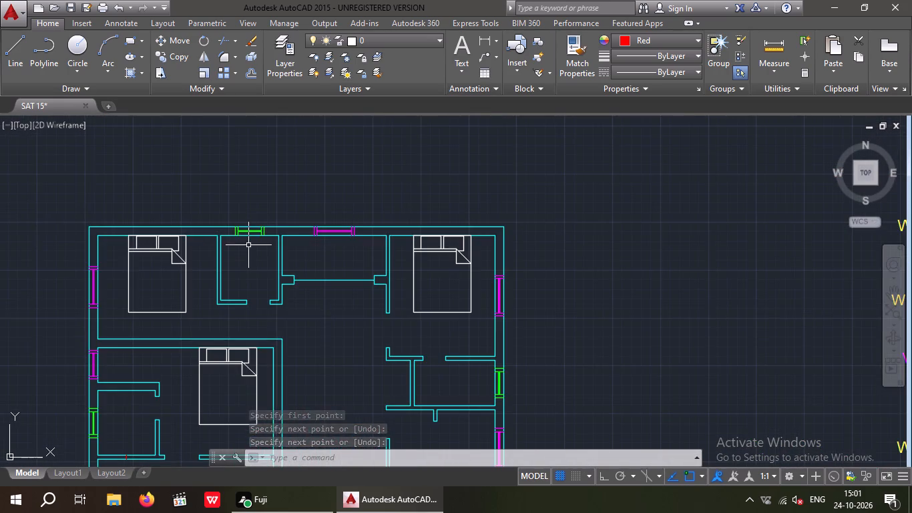
scroll(247, 229, up, 3)
drag(248, 255, 246, 238)
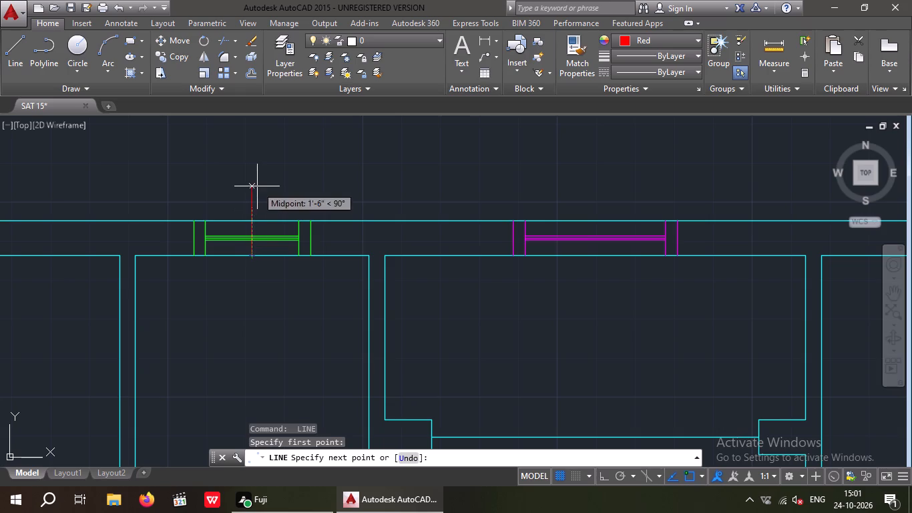
click(257, 186)
key(space)
Draw a horizontal red guide line outward through the green opening of the right-side toilet above the staircase, from its outer wall's midpoint.
scroll(262, 180, down, 3)
middle_drag(296, 208, 209, 246)
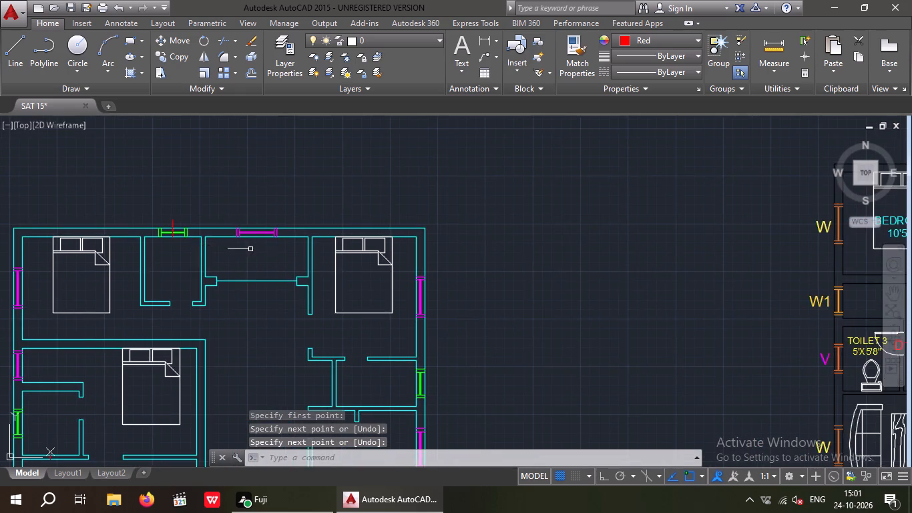
scroll(248, 246, down, 1)
middle_drag(260, 275, 244, 267)
scroll(244, 259, down, 2)
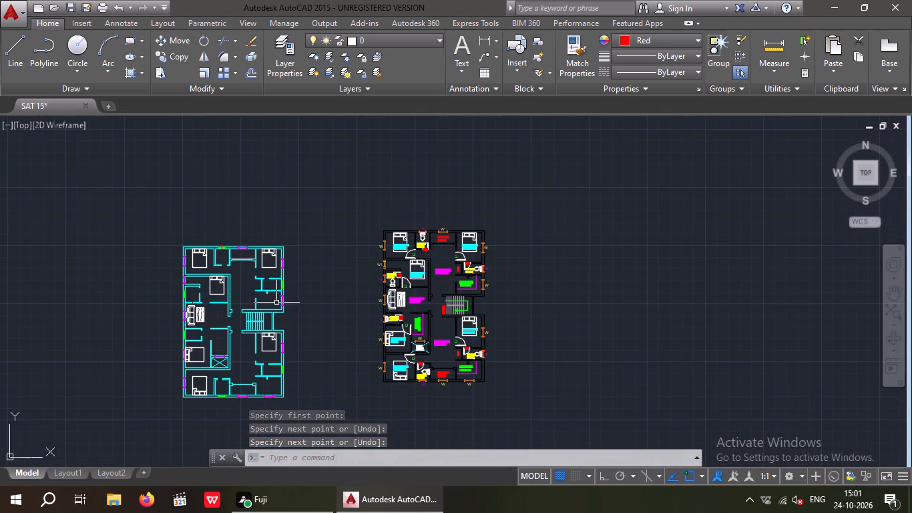
scroll(278, 299, up, 3)
scroll(271, 236, up, 3)
key(space)
drag(322, 270, 345, 271)
click(525, 276)
key(space)
Draw a horizontal red guide line outward through the green opening of the toilet below the cyan living hall, from its outer wall's inner midpoint.
scroll(381, 240, down, 4)
middle_drag(344, 305, 377, 261)
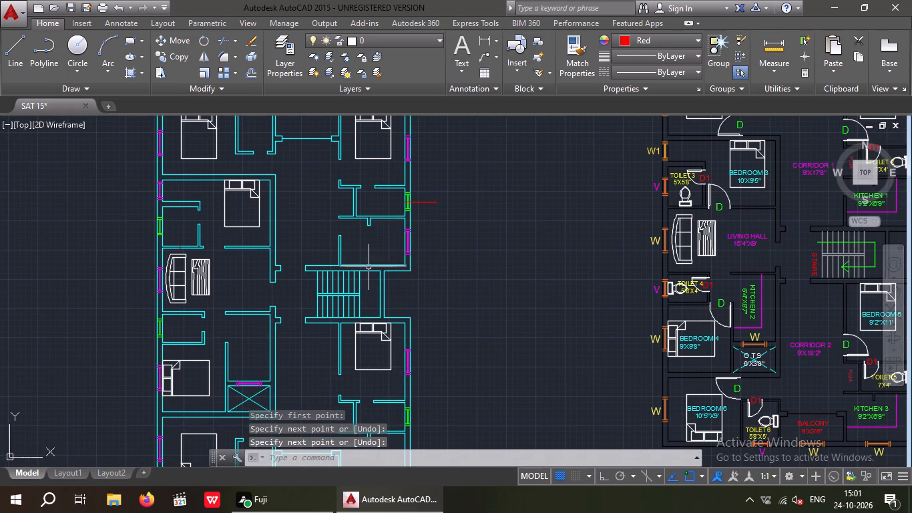
middle_drag(326, 280, 350, 202)
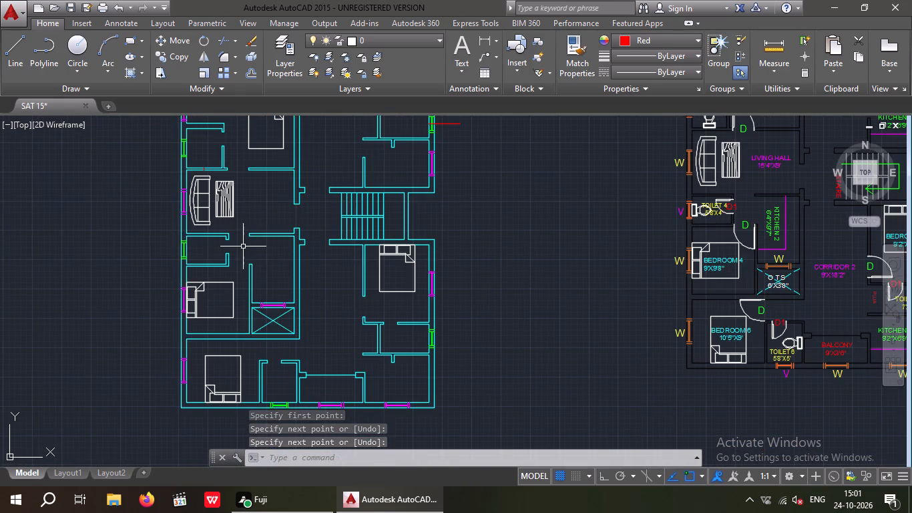
key(space)
scroll(188, 250, up, 3)
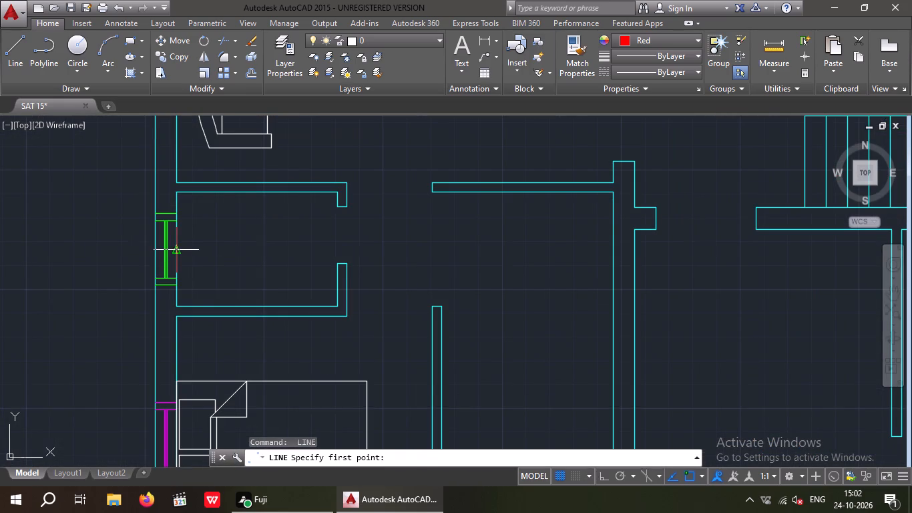
drag(178, 248, 147, 252)
click(38, 248)
key(space)
scroll(69, 237, down, 3)
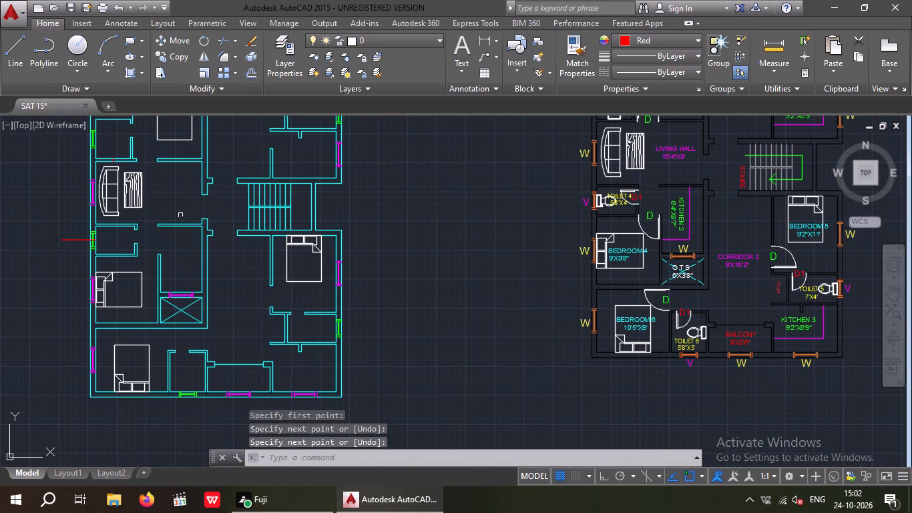
Draw a horizontal red guide line about 2'-1" long from the midpoint of the bottom toilet's right wall towards the balcony.
middle_drag(180, 212, 184, 195)
key(space)
scroll(197, 361, up, 3)
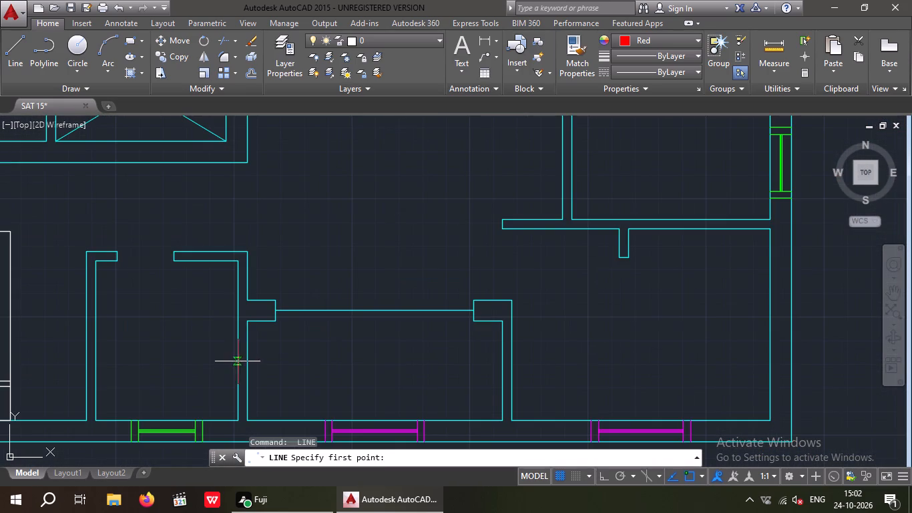
drag(236, 342, 269, 340)
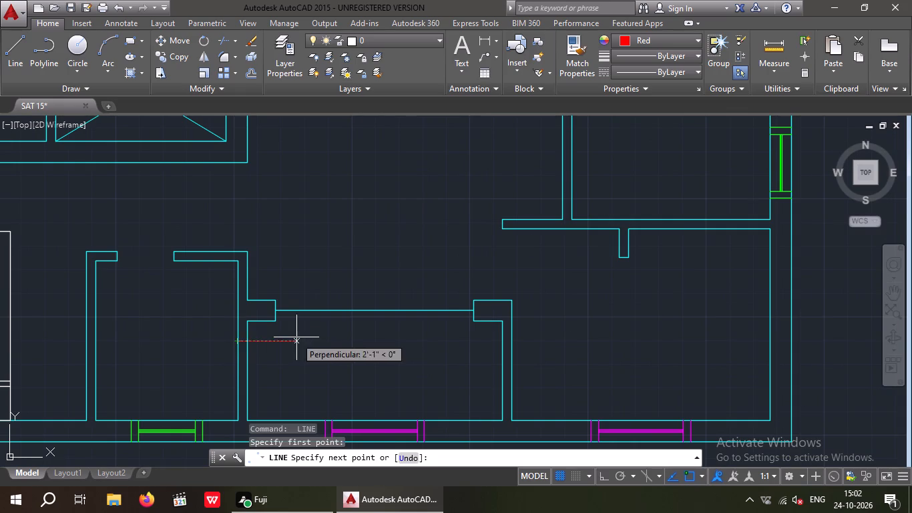
click(296, 337)
key(space)
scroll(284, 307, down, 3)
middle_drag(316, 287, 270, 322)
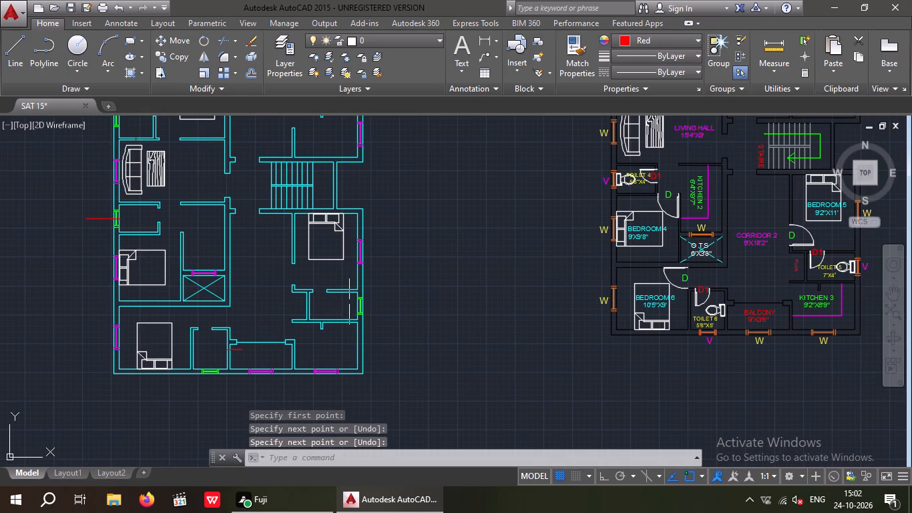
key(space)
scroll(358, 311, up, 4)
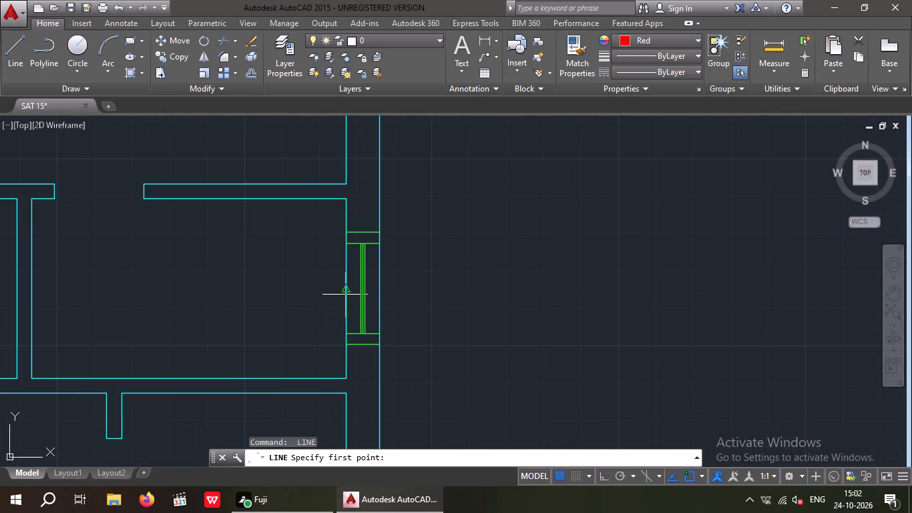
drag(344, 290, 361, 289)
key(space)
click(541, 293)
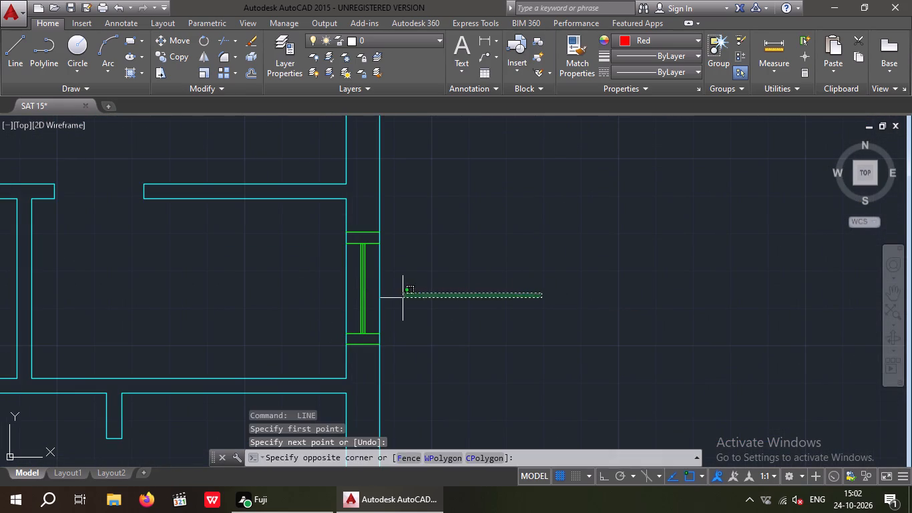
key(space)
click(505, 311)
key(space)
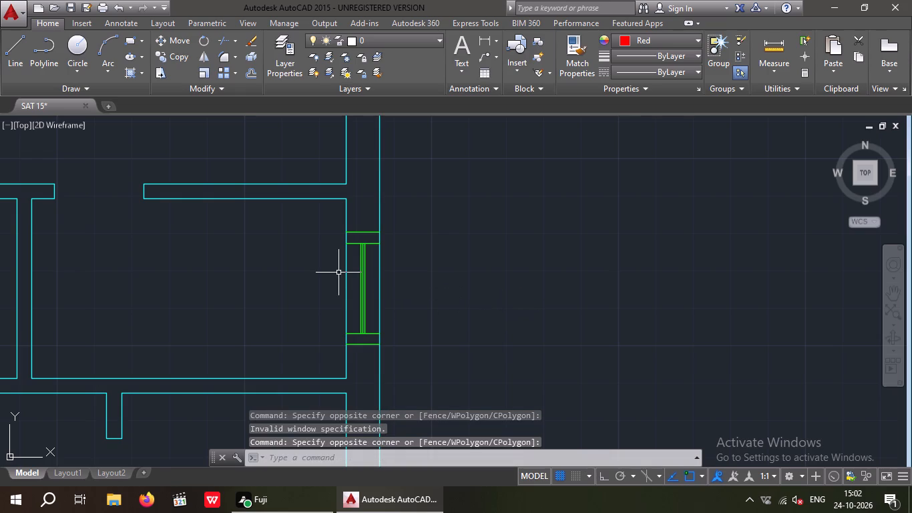
Draw a horizontal red guide line outward through the green opening of the right-side toilet below the staircase, from its outer wall's inner midpoint.
key(space)
click(347, 285)
click(557, 287)
key(space)
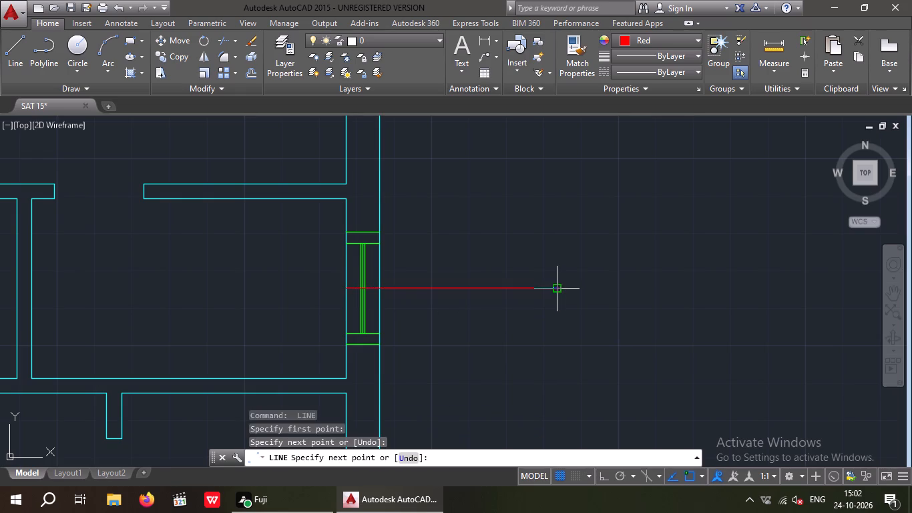
Copy the WC from the reference Toilet 5 to the inner end of the guide in the cyan right-side toilet below the staircase.
scroll(507, 269, down, 3)
scroll(594, 281, down, 1)
middle_drag(589, 284, 492, 340)
scroll(498, 312, down, 2)
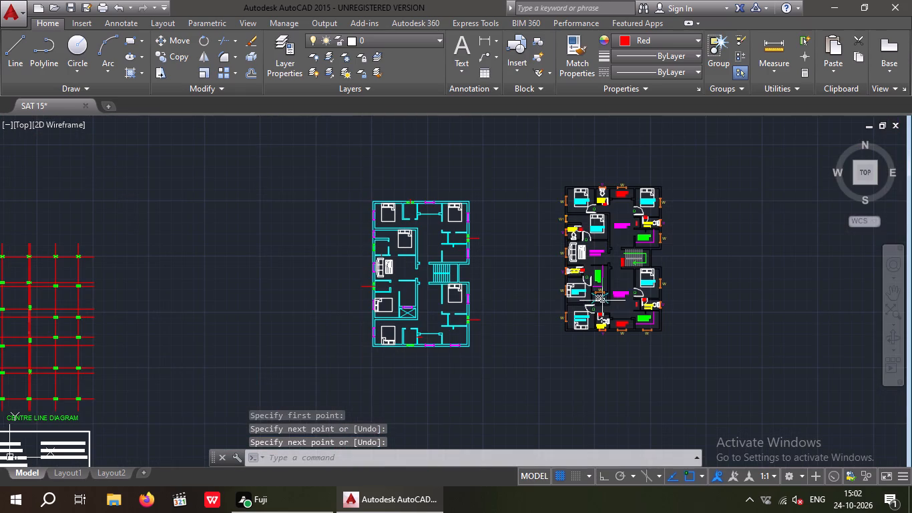
scroll(658, 301, up, 6)
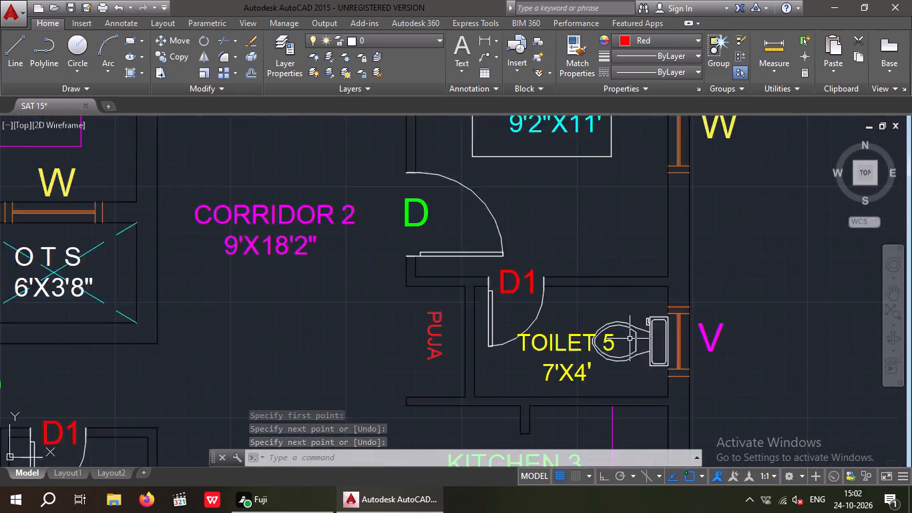
drag(647, 379, 644, 369)
click(643, 346)
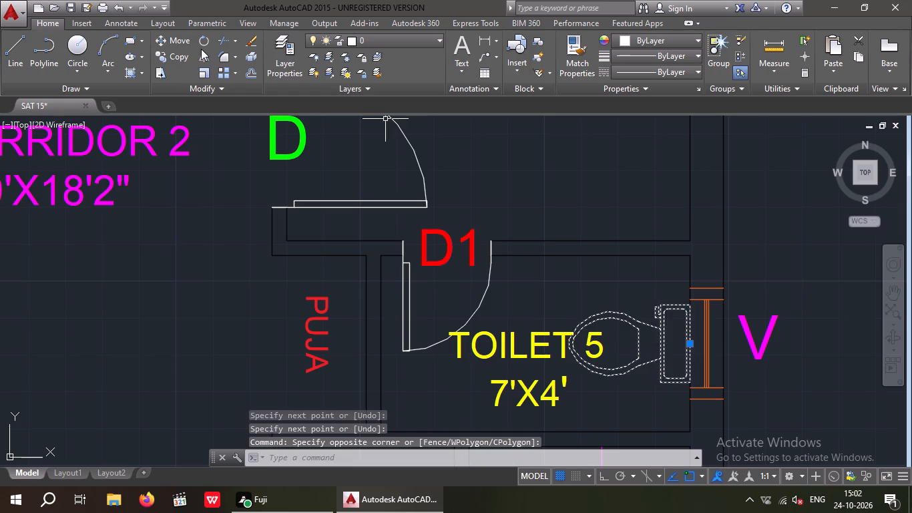
click(180, 59)
scroll(709, 356, up, 2)
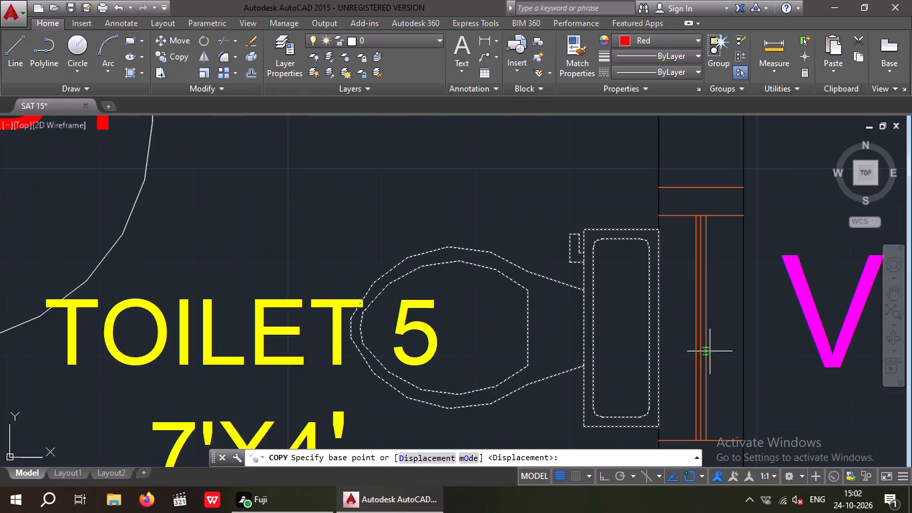
click(660, 329)
scroll(652, 311, down, 2)
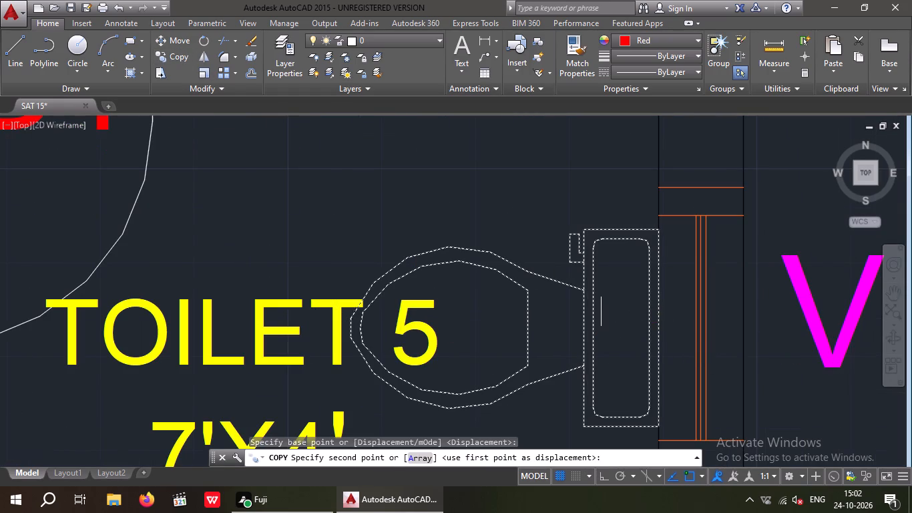
scroll(651, 313, down, 1)
middle_drag(484, 337, 698, 289)
scroll(487, 336, down, 1)
scroll(674, 305, down, 2)
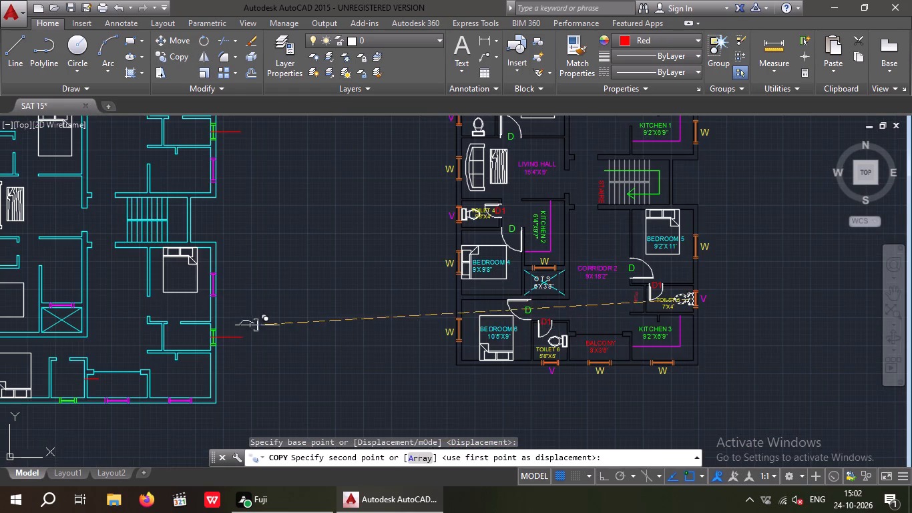
middle_drag(267, 323, 481, 289)
scroll(411, 303, up, 4)
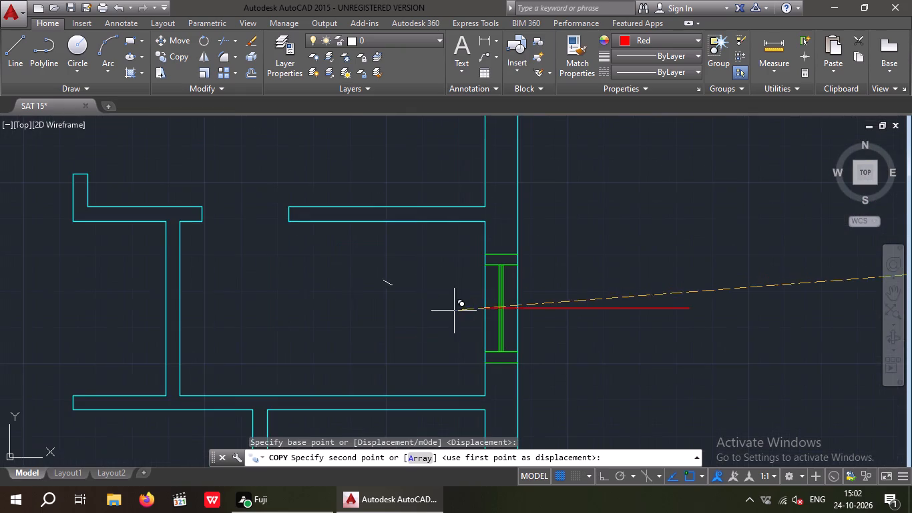
scroll(480, 313, up, 2)
click(492, 299)
Place another copy of the WC in the cyan plan's bottom toilet, its back centred on the wall end of the guide.
scroll(487, 291, down, 3)
middle_drag(429, 311, 598, 240)
scroll(593, 246, down, 3)
scroll(464, 285, up, 4)
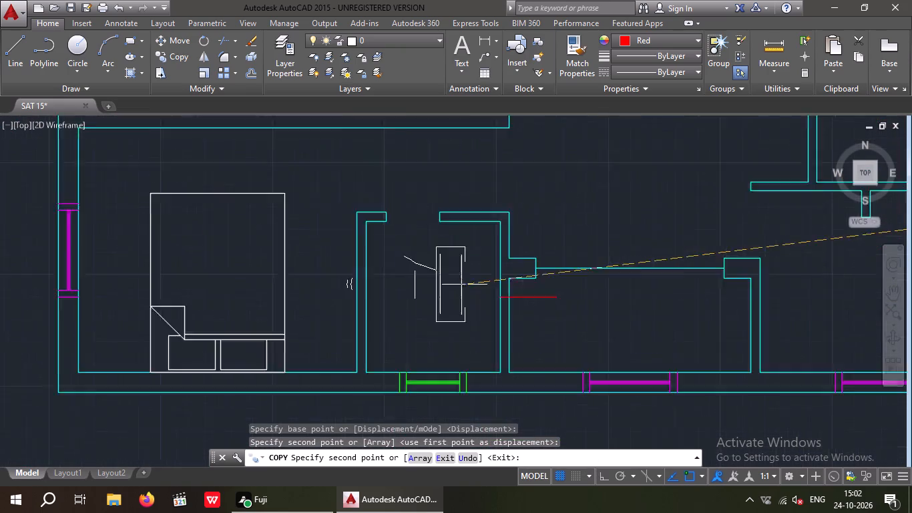
scroll(530, 317, up, 3)
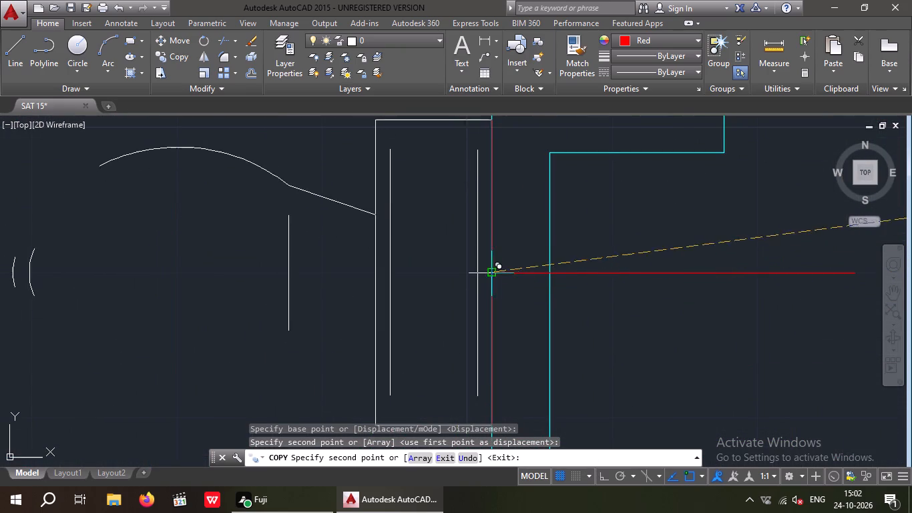
click(493, 272)
Place another copy of the WC at the guide in the right-side toilet above the staircase and finish copying.
scroll(493, 272, down, 8)
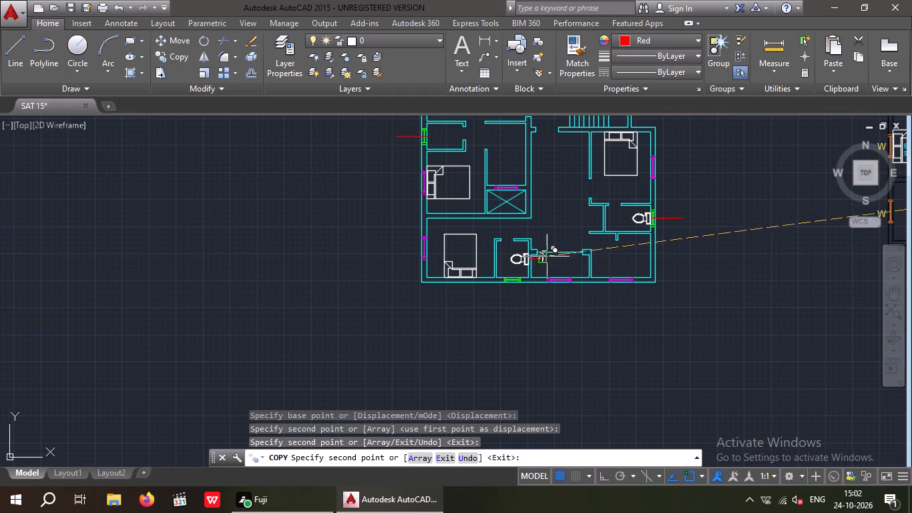
middle_drag(524, 275, 419, 339)
scroll(465, 268, down, 2)
middle_drag(434, 301, 386, 354)
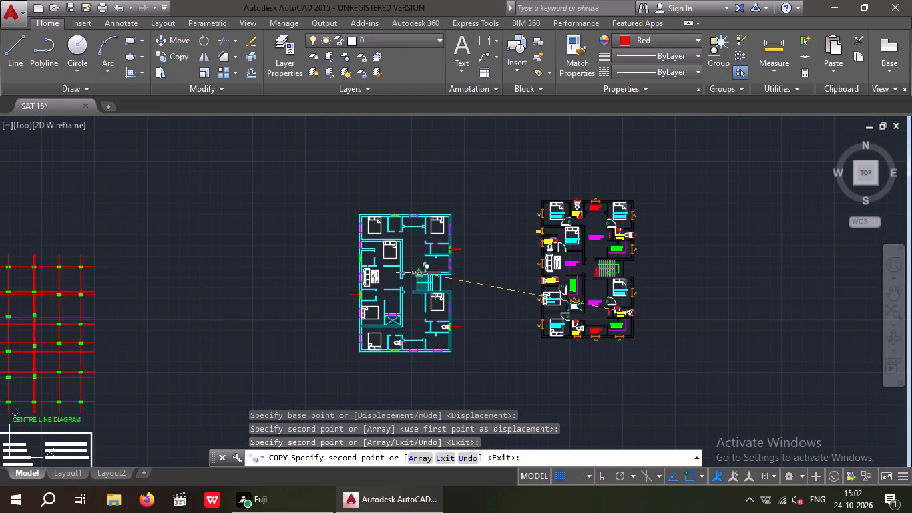
scroll(446, 243, up, 5)
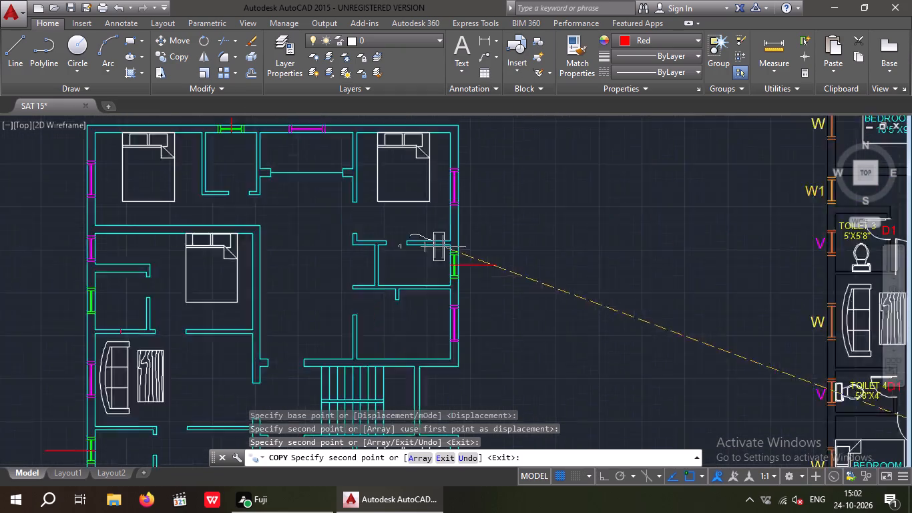
scroll(423, 321, up, 3)
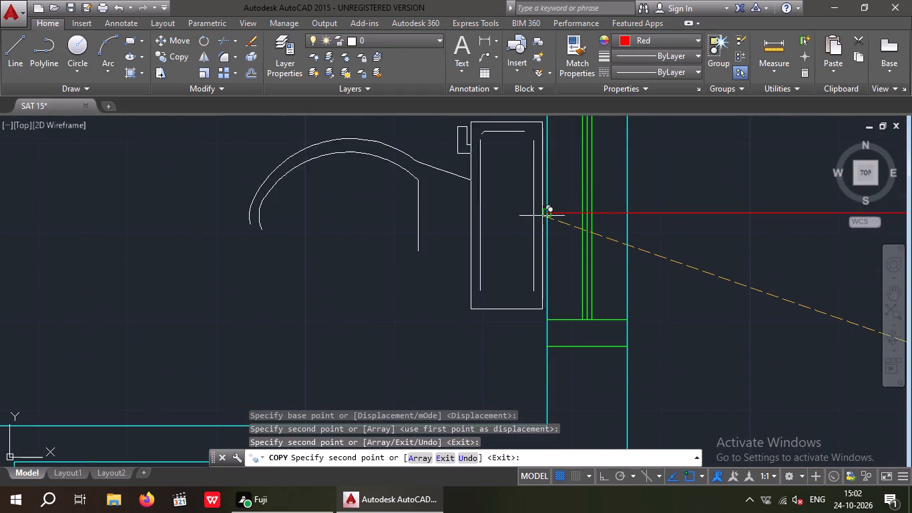
drag(544, 214, 501, 230)
scroll(461, 230, down, 7)
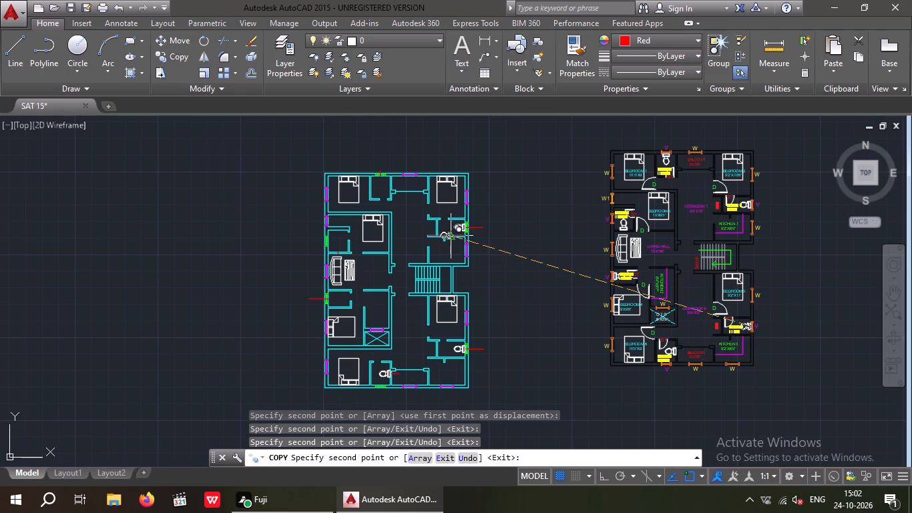
key(Escape)
key(Escape)
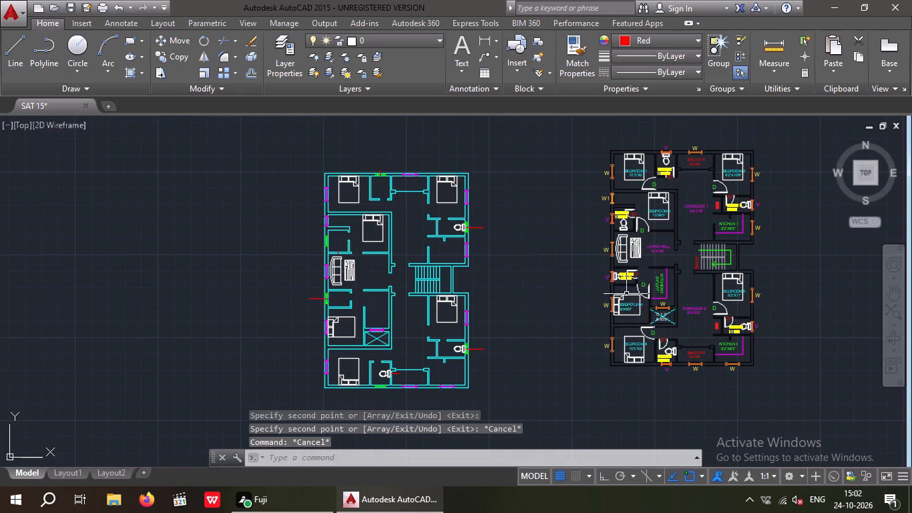
Copy the WC from the reference Toilet 4 to the inner end of the guide in the cyan toilet below the living hall.
scroll(623, 272, up, 4)
scroll(580, 315, up, 3)
drag(569, 359, 566, 370)
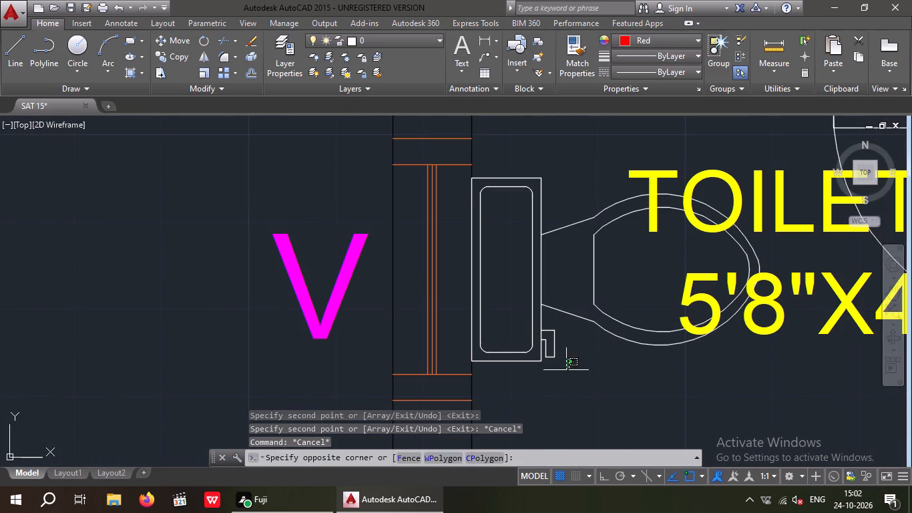
click(532, 319)
click(169, 55)
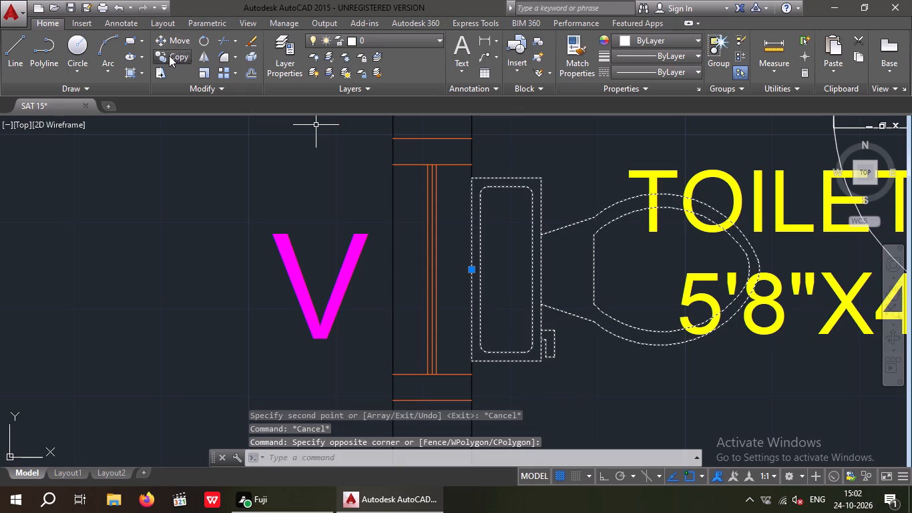
click(467, 267)
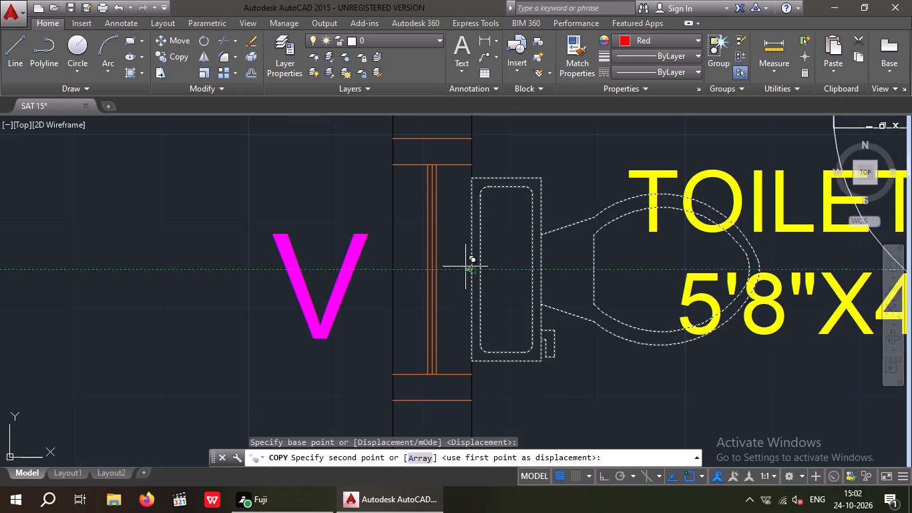
scroll(377, 244, down, 5)
middle_drag(258, 246, 457, 234)
scroll(446, 238, down, 3)
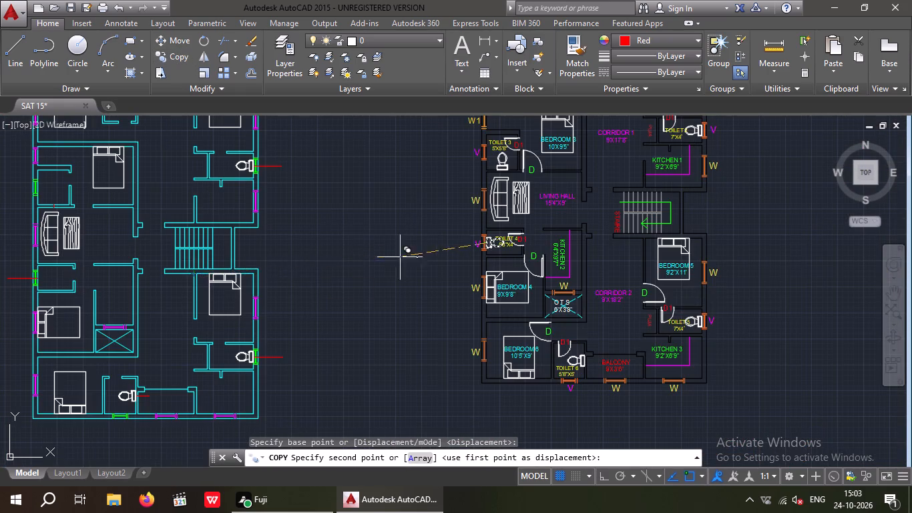
middle_drag(423, 257, 622, 256)
scroll(216, 269, up, 4)
scroll(332, 287, up, 3)
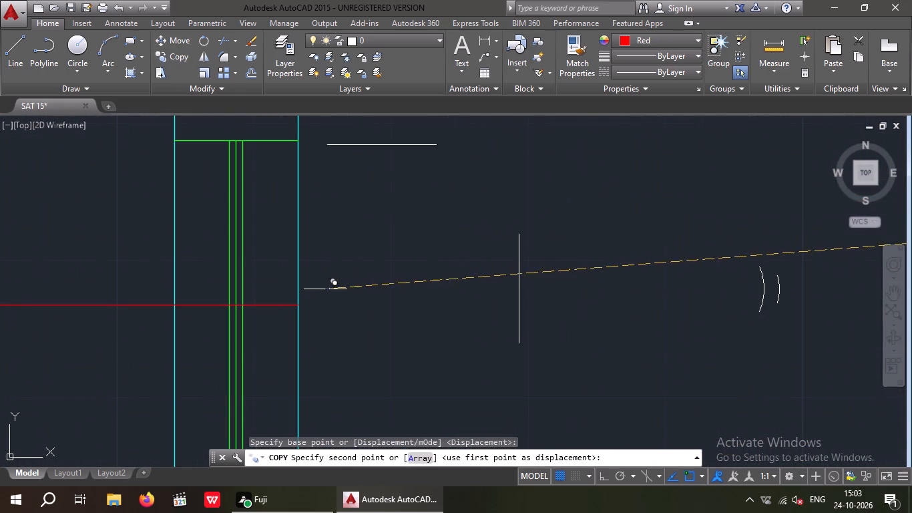
click(294, 305)
key(Escape)
Copy the WC from the reference Toilet 3 to the inner end of the bottom-wall guide in the cyan toilet above the living hall.
scroll(352, 236, down, 5)
scroll(441, 222, down, 2)
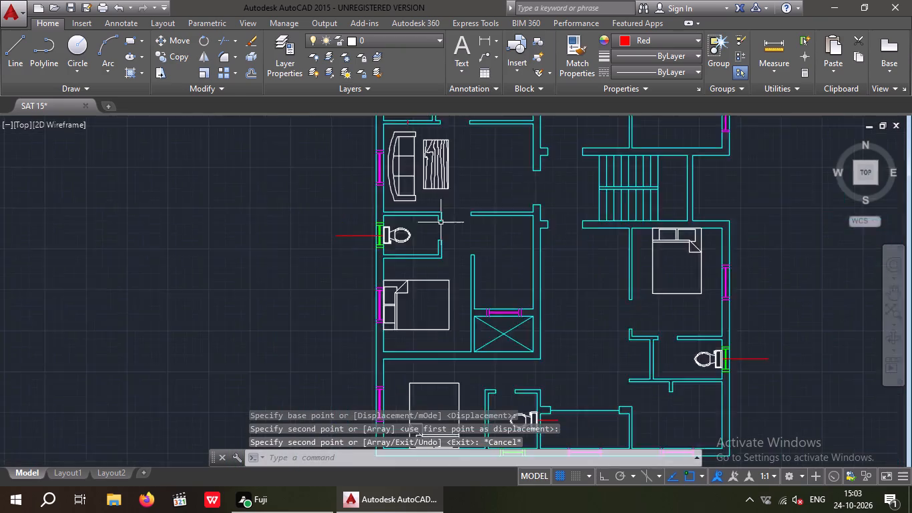
scroll(441, 222, down, 1)
middle_drag(430, 226, 45, 226)
middle_drag(348, 222, 238, 308)
middle_drag(244, 303, 310, 300)
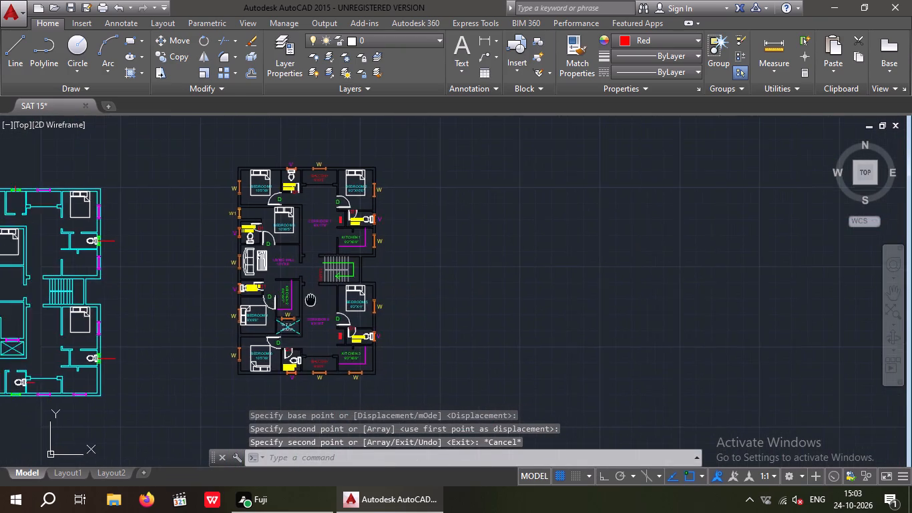
middle_drag(310, 300, 440, 317)
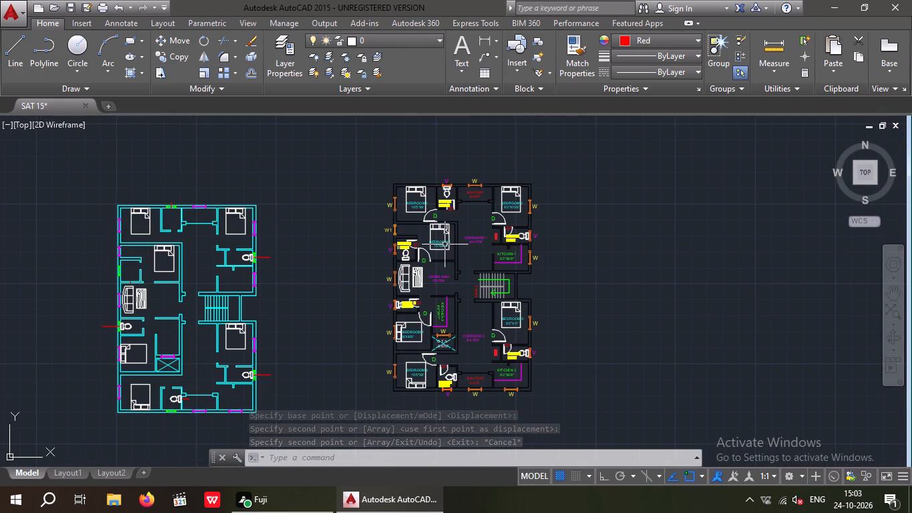
scroll(409, 261, up, 4)
scroll(357, 226, up, 3)
drag(483, 194, 383, 273)
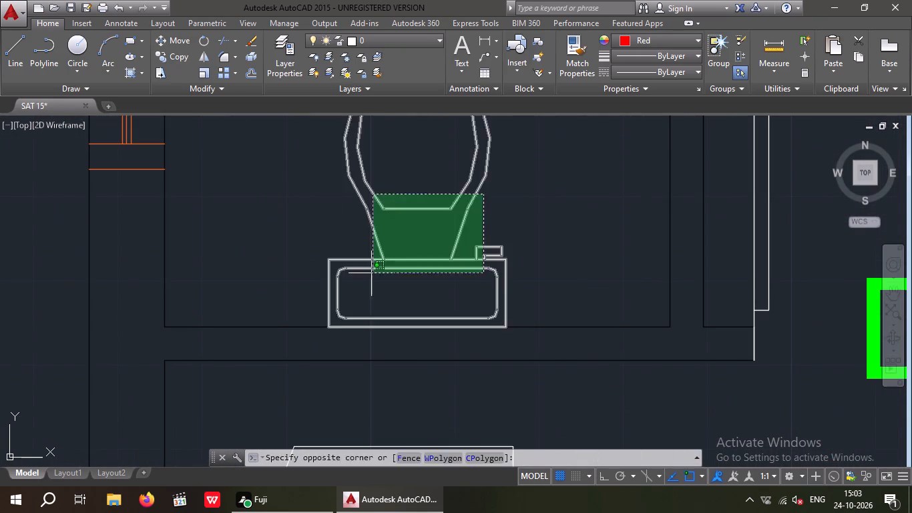
click(368, 273)
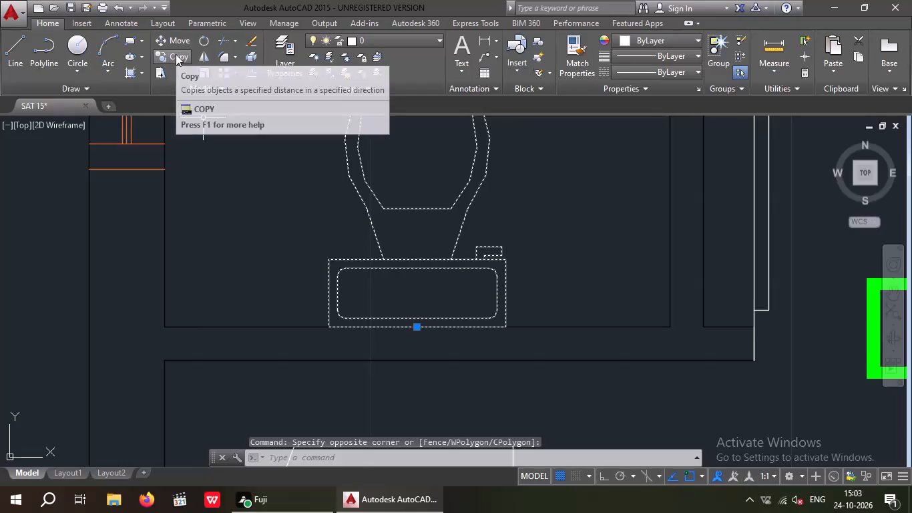
click(176, 54)
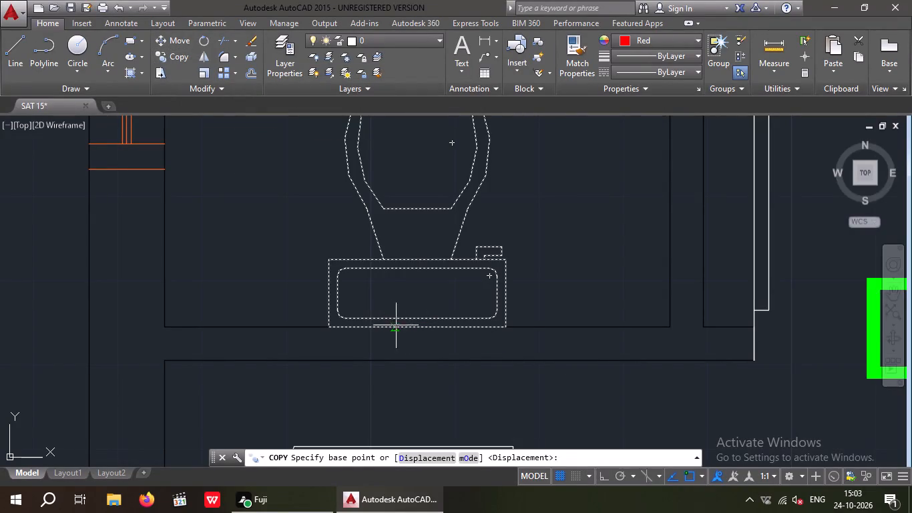
click(420, 327)
scroll(415, 313, down, 5)
middle_drag(356, 318, 522, 317)
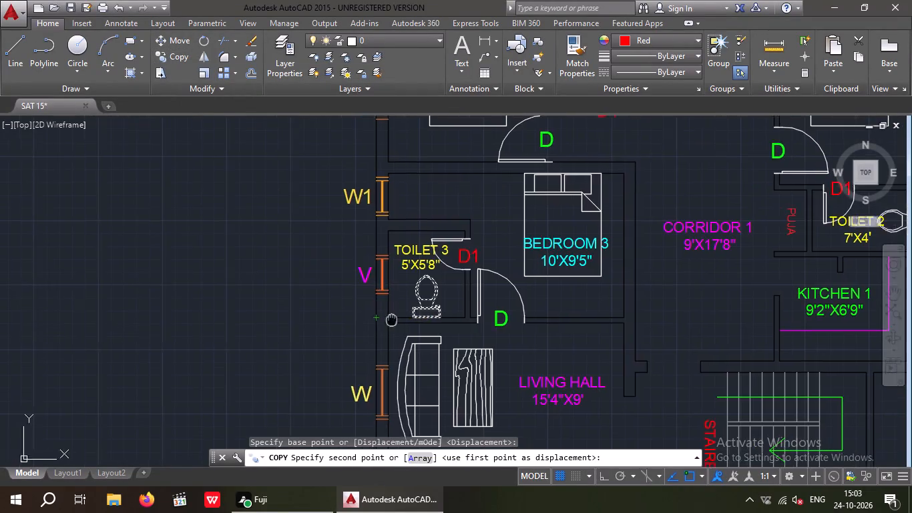
middle_drag(522, 317, 524, 317)
scroll(505, 315, down, 2)
middle_drag(330, 324, 702, 337)
scroll(449, 370, up, 4)
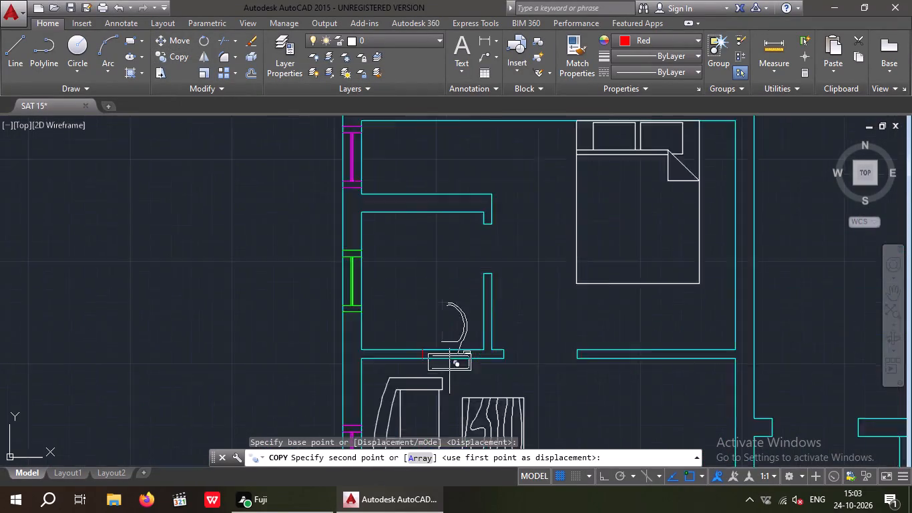
scroll(421, 338, up, 3)
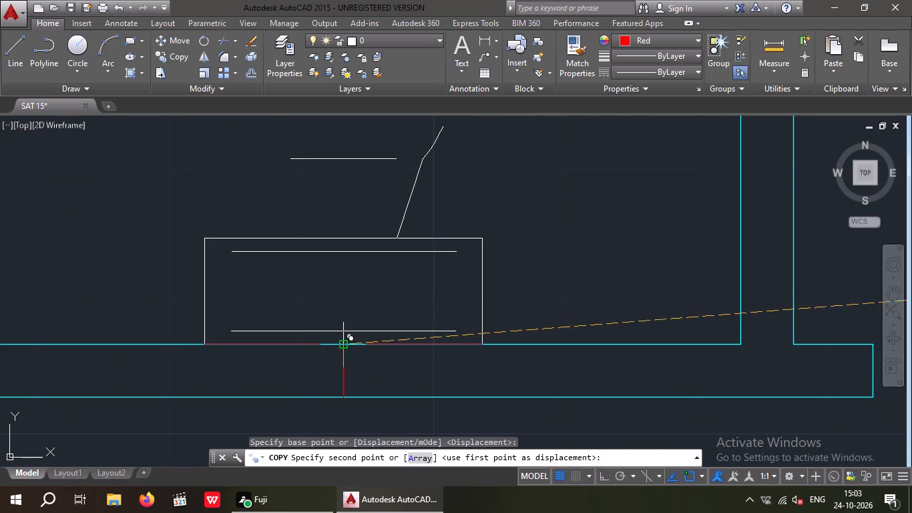
click(343, 345)
key(Escape)
Copy the WC from the reference plan's top toilet to the cyan top toilet, its back centred on the guide's inner wall end.
scroll(406, 263, down, 6)
middle_drag(444, 222, 345, 303)
scroll(357, 269, down, 3)
scroll(551, 230, up, 4)
scroll(499, 200, up, 4)
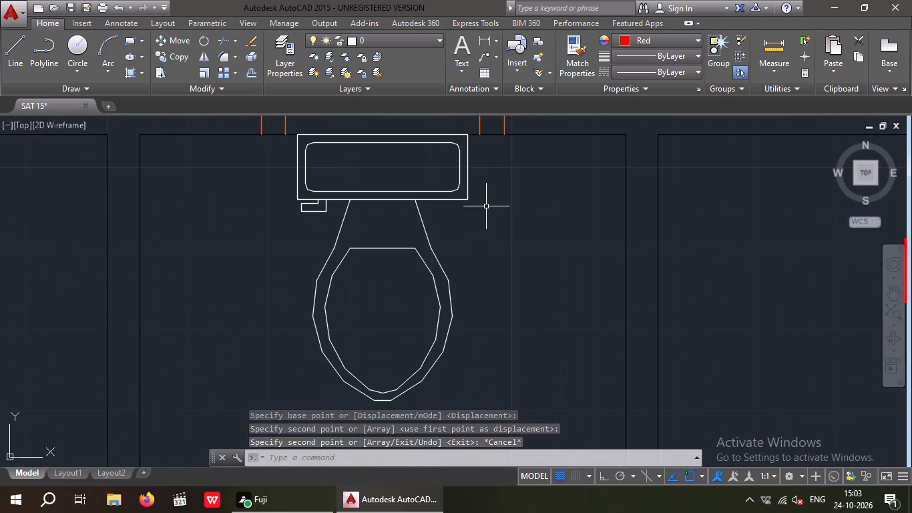
drag(494, 212, 349, 317)
click(349, 317)
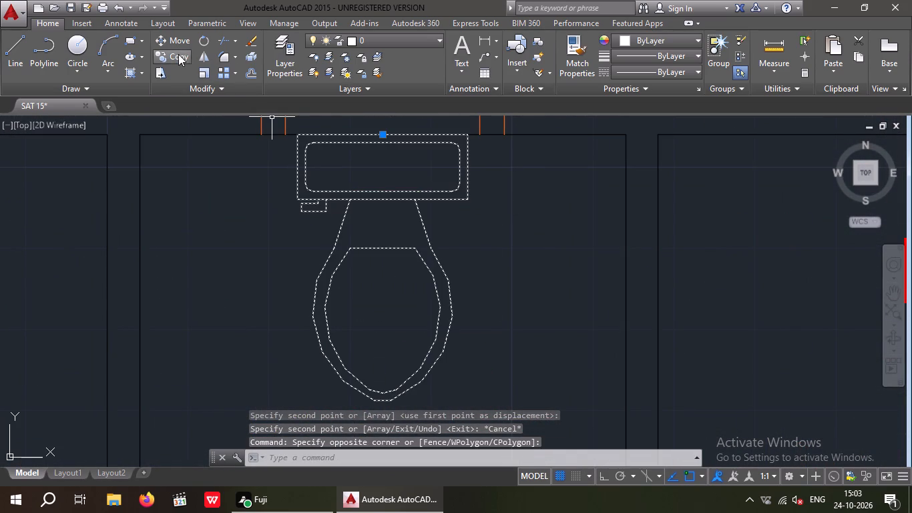
click(178, 54)
middle_drag(205, 188, 228, 302)
scroll(405, 230, up, 1)
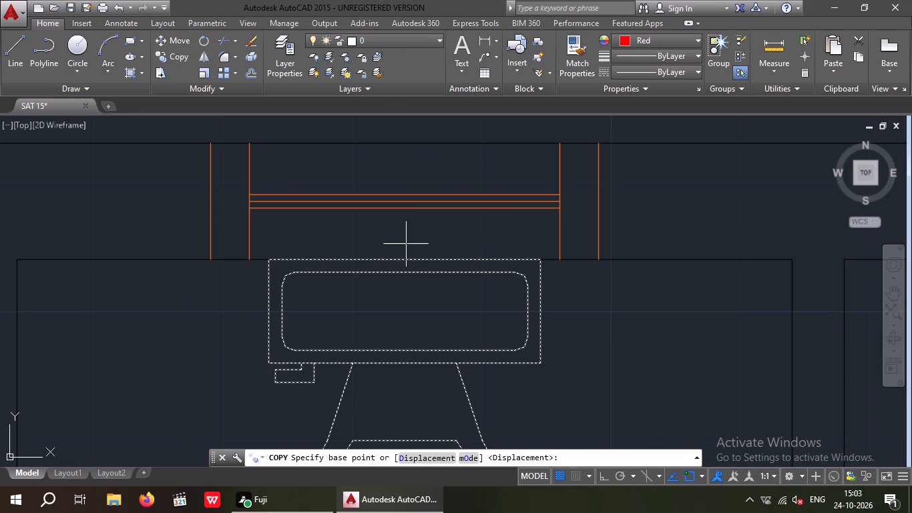
click(401, 259)
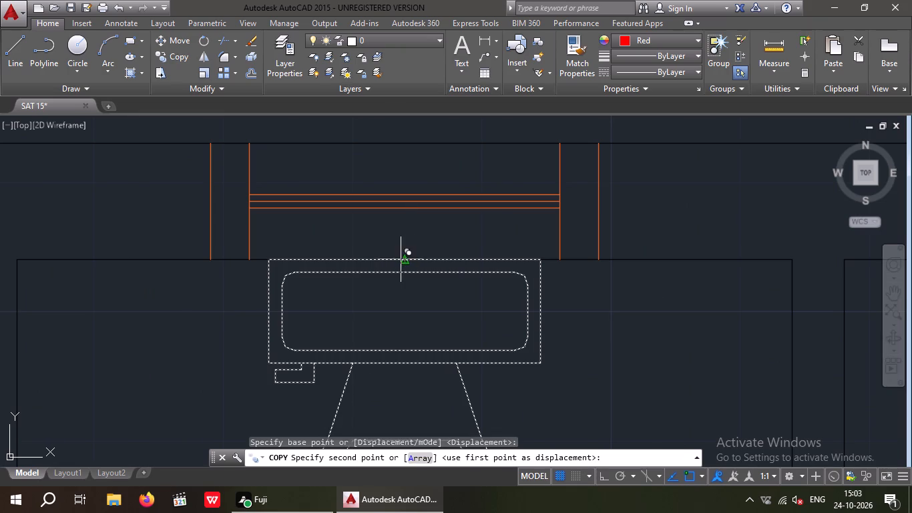
scroll(402, 252, down, 5)
middle_drag(366, 258, 552, 243)
scroll(539, 242, down, 3)
middle_drag(369, 288, 665, 281)
scroll(676, 274, down, 3)
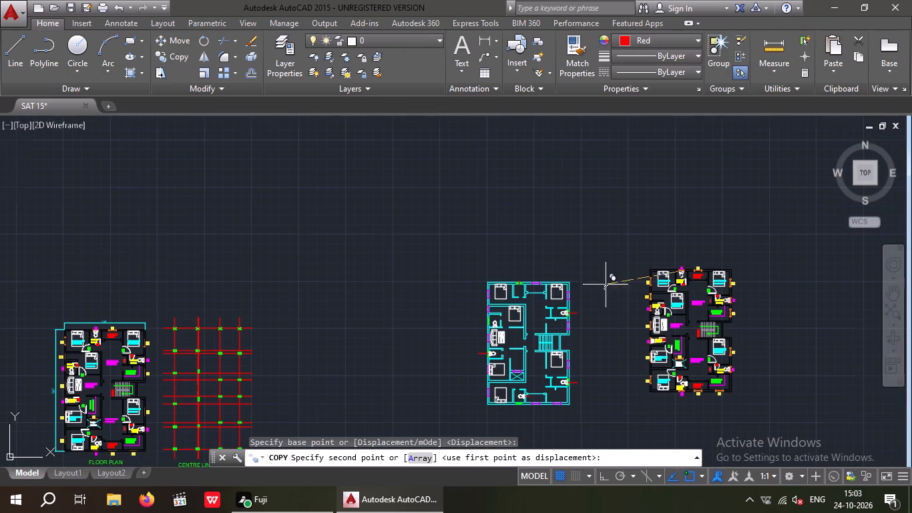
scroll(514, 289, up, 6)
middle_drag(526, 291, 490, 358)
scroll(512, 299, up, 3)
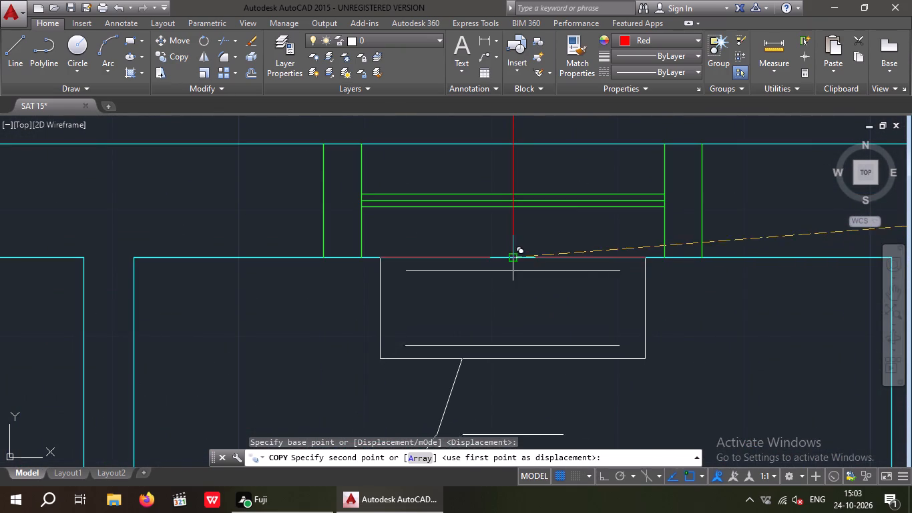
click(512, 260)
key(Escape)
Delete the red guides at the cyan plan's top toilet and at the toilet above the living hall.
scroll(507, 283, down, 3)
drag(543, 198, 487, 236)
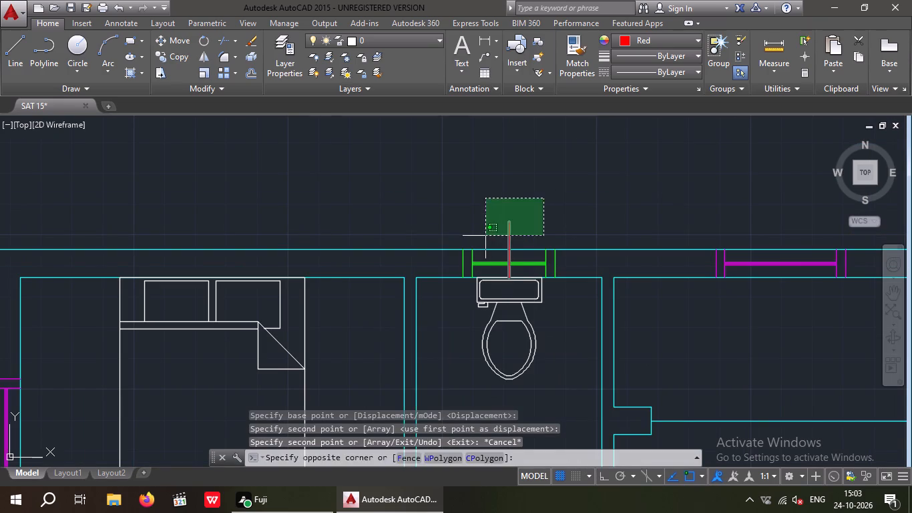
click(485, 236)
key(Delete)
scroll(492, 228, down, 5)
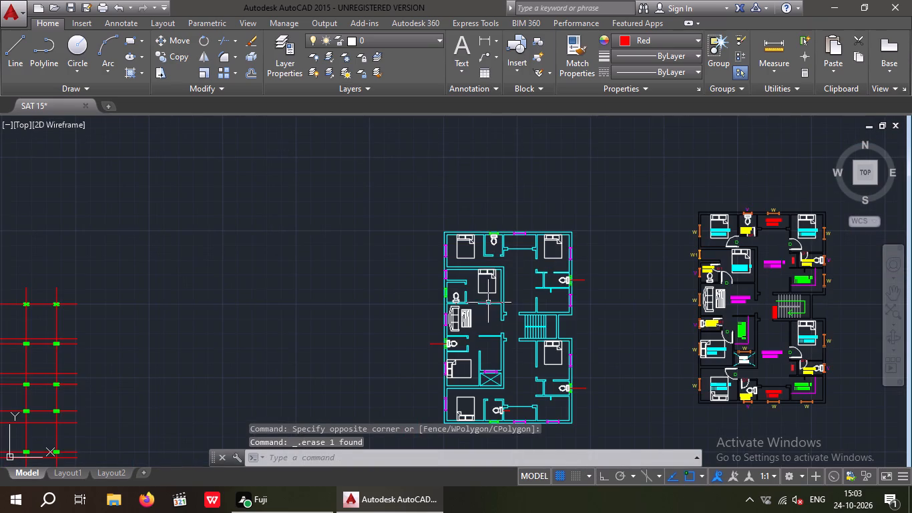
scroll(462, 303, up, 5)
scroll(389, 325, up, 4)
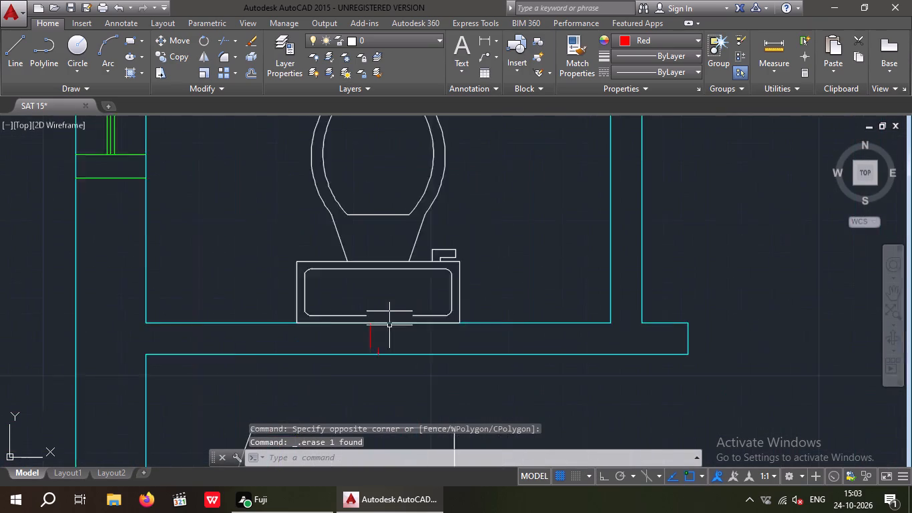
drag(387, 336, 361, 356)
click(361, 356)
key(Delete)
Delete the red guides at the cyan right-side toilet above the staircase and the toilet below the living hall.
scroll(377, 288, down, 5)
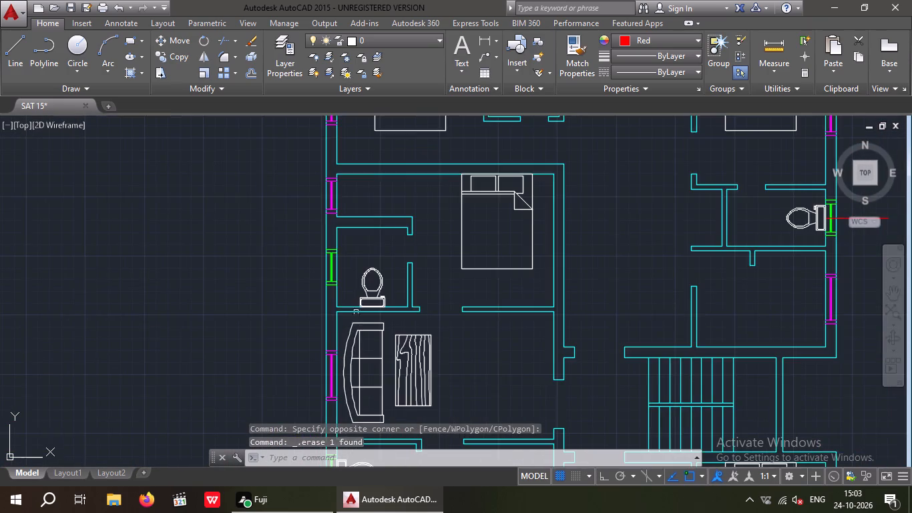
scroll(362, 226, down, 3)
scroll(501, 221, up, 4)
drag(489, 303, 460, 286)
click(434, 211)
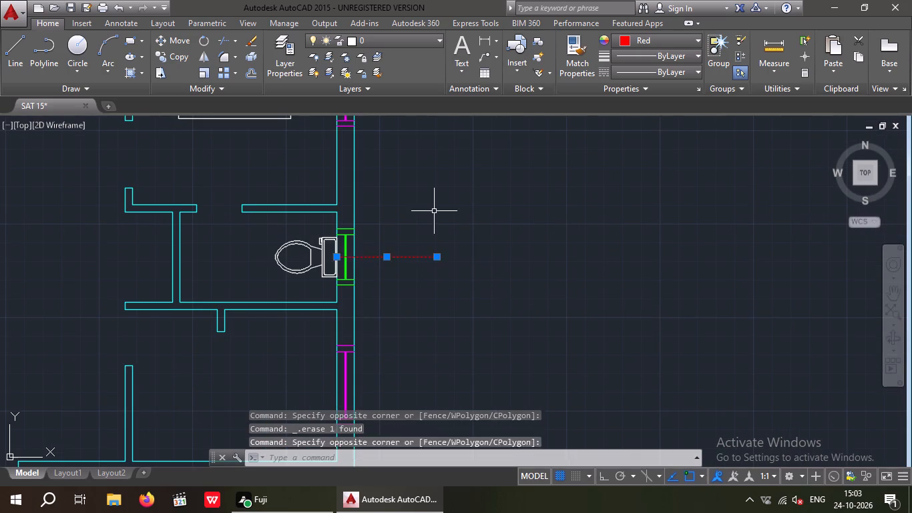
key(Delete)
scroll(438, 209, down, 4)
middle_drag(518, 155, 561, 100)
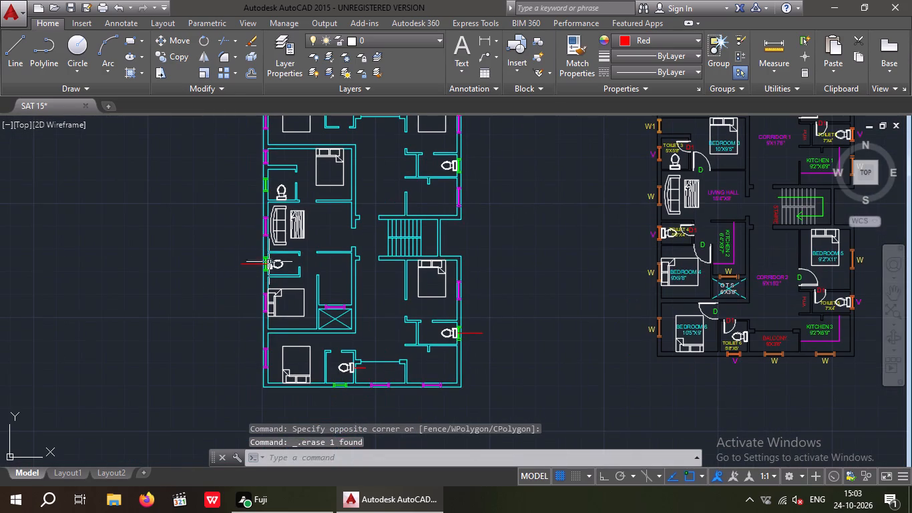
scroll(255, 274, up, 4)
drag(254, 277, 200, 220)
click(178, 181)
key(Delete)
Delete the red guides at the cyan right-side toilet below the staircase and at the bottom toilet.
scroll(178, 182, down, 6)
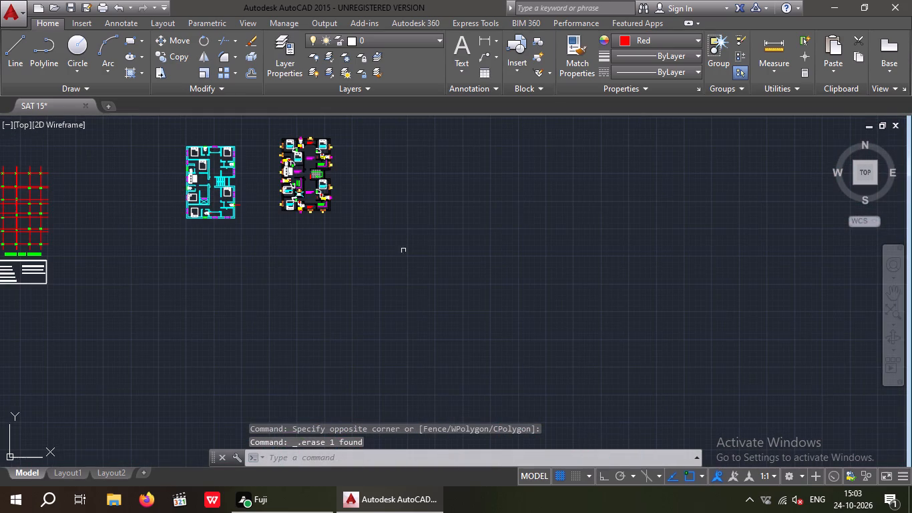
scroll(237, 196, up, 5)
drag(252, 337, 243, 309)
click(230, 238)
key(Delete)
scroll(251, 230, down, 4)
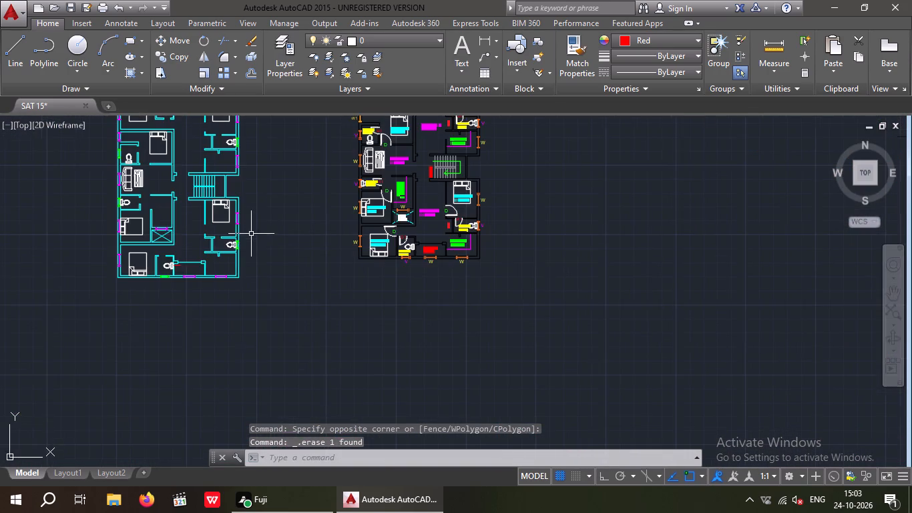
scroll(186, 270, up, 5)
click(115, 246)
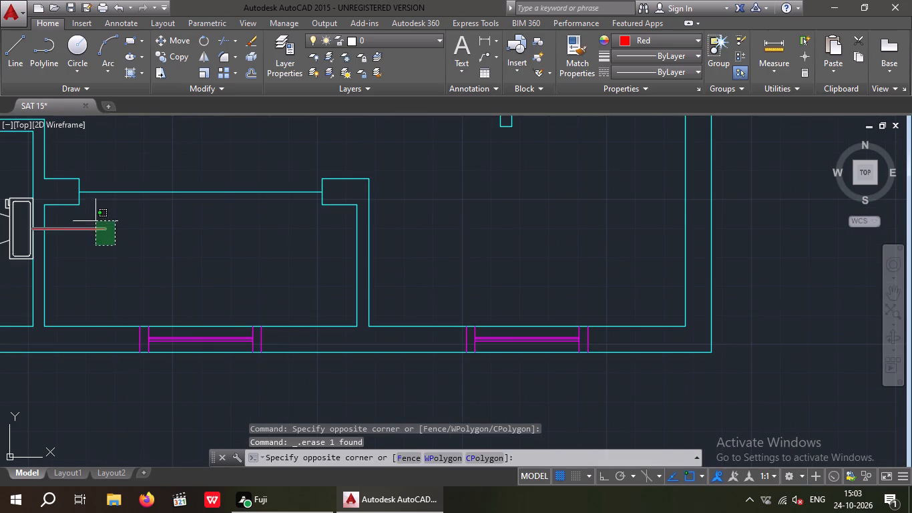
click(95, 220)
key(Delete)
Save the drawing with the WC fixtures placed in the cyan plan.
scroll(128, 222, down, 3)
middle_drag(132, 224, 295, 266)
scroll(292, 264, down, 2)
middle_drag(281, 275, 276, 348)
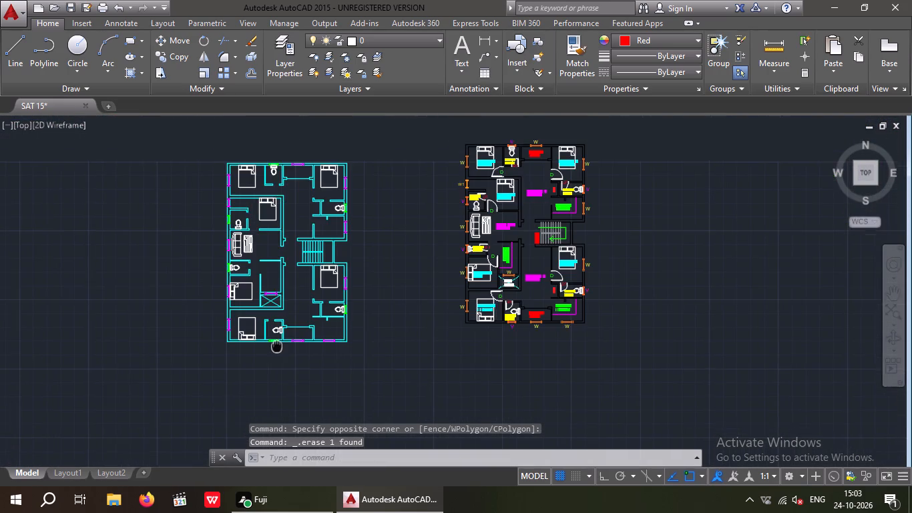
middle_drag(276, 348, 275, 351)
scroll(257, 268, up, 2)
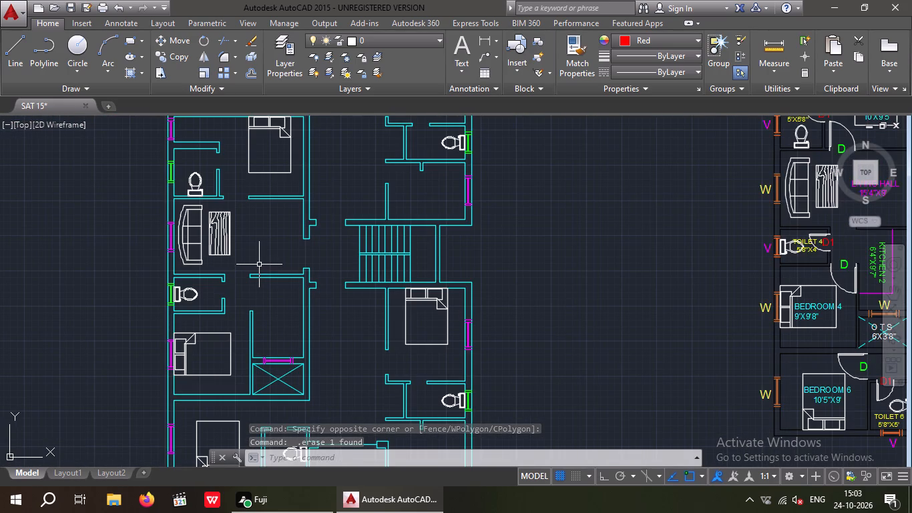
key(ctrl+s)
key(ctrl+s)
key(ctrl+s)
scroll(281, 303, down, 1)
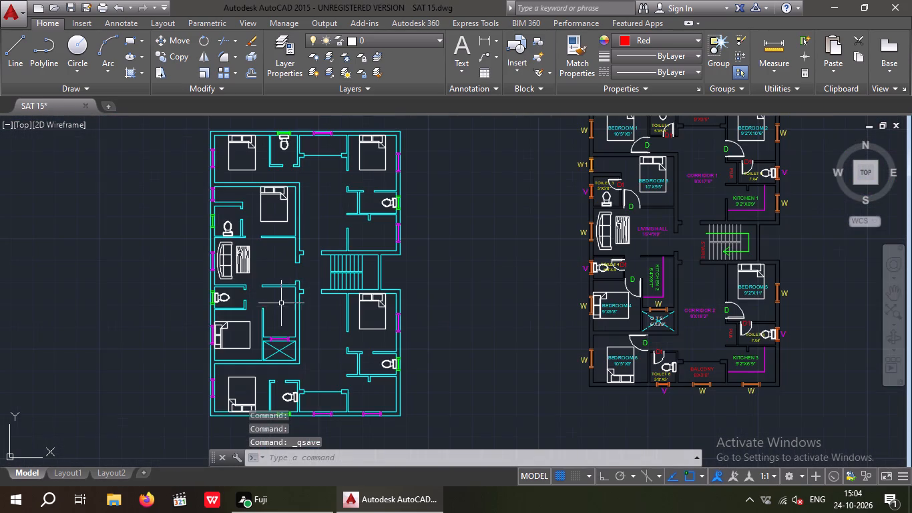
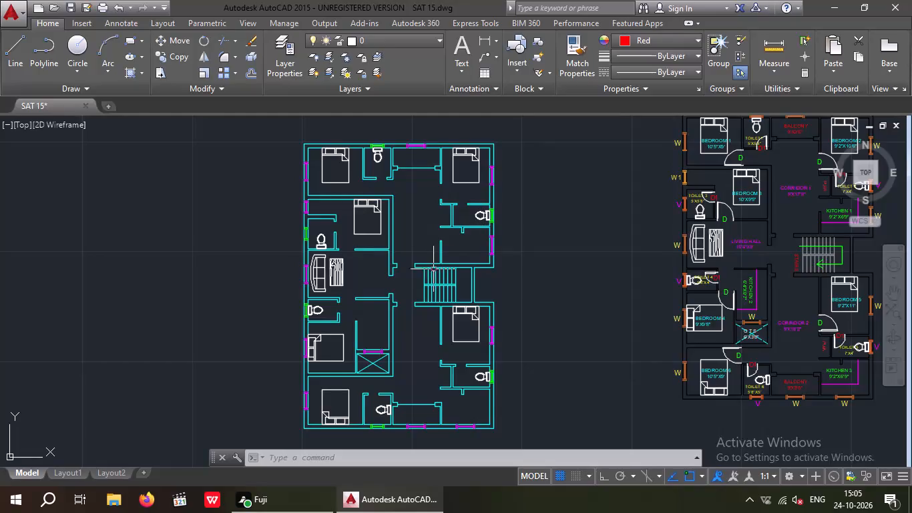
Draw a vertical red guide line in the cyan plan from the top toilet's inner lower-left corner down to the inner wall face above the bed.
middle_drag(432, 297, 429, 309)
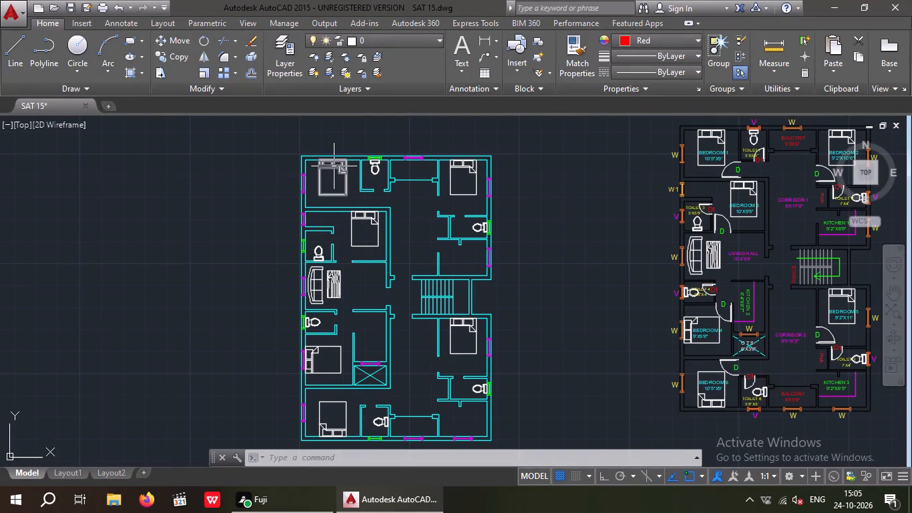
click(11, 54)
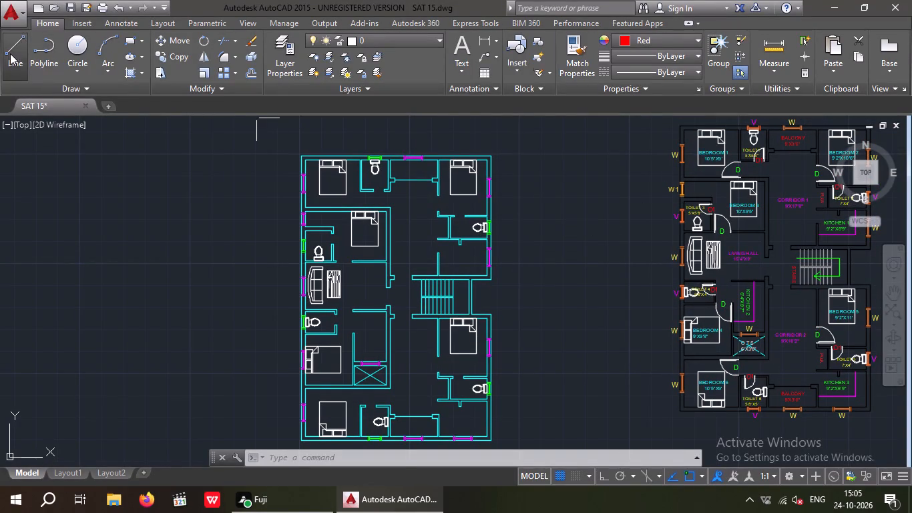
scroll(357, 198, up, 3)
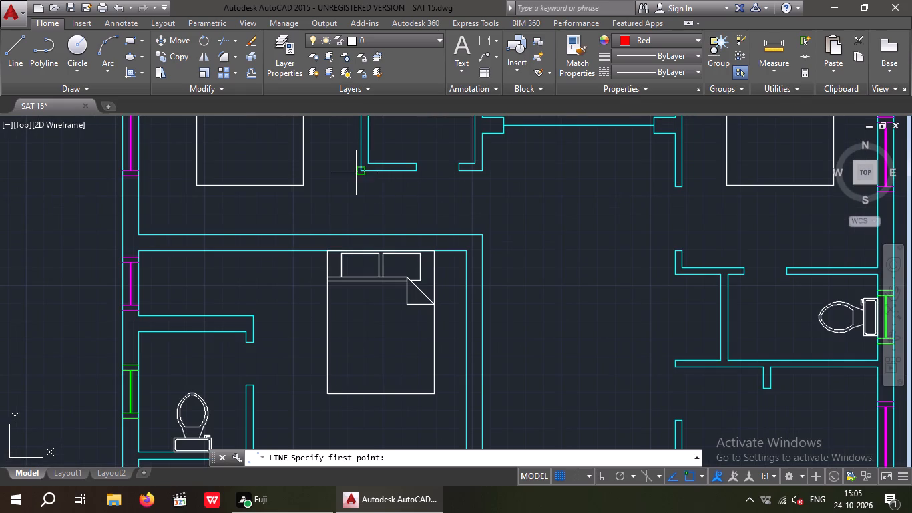
scroll(365, 173, down, 2)
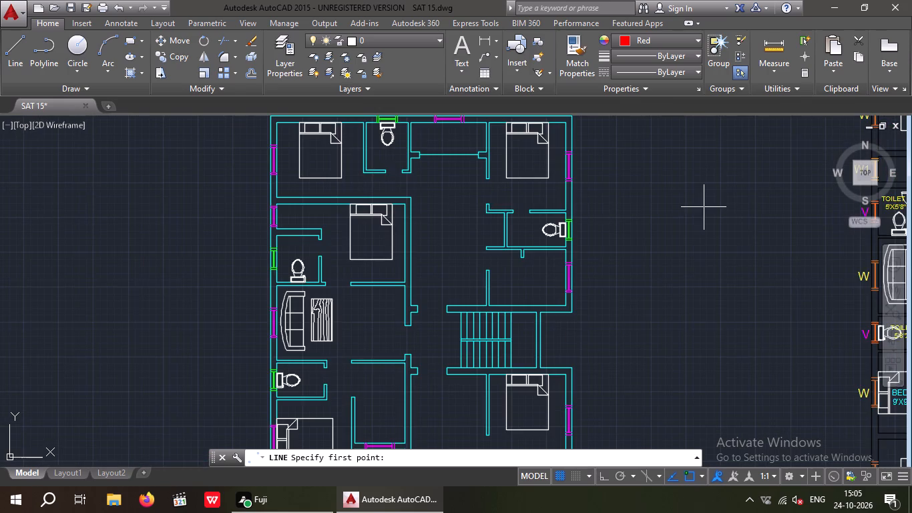
middle_drag(684, 209, 262, 285)
scroll(543, 204, up, 3)
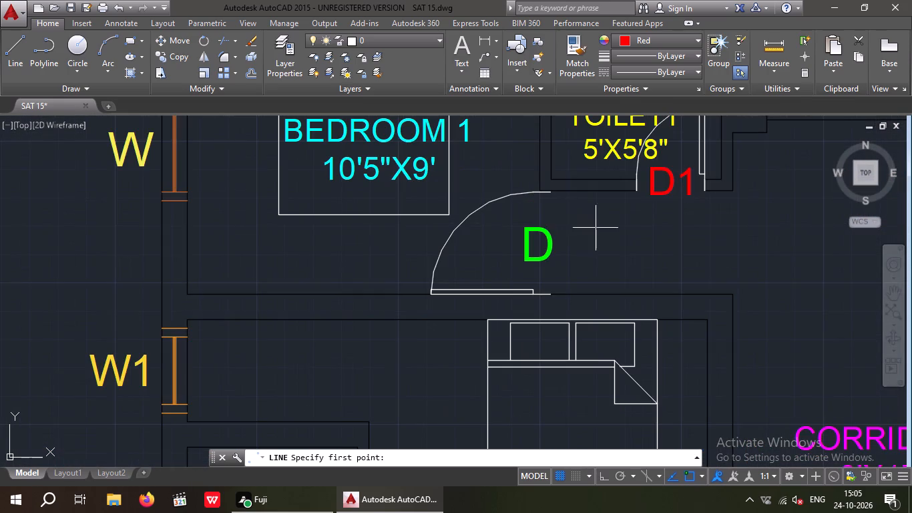
scroll(561, 204, down, 5)
middle_drag(195, 250, 298, 254)
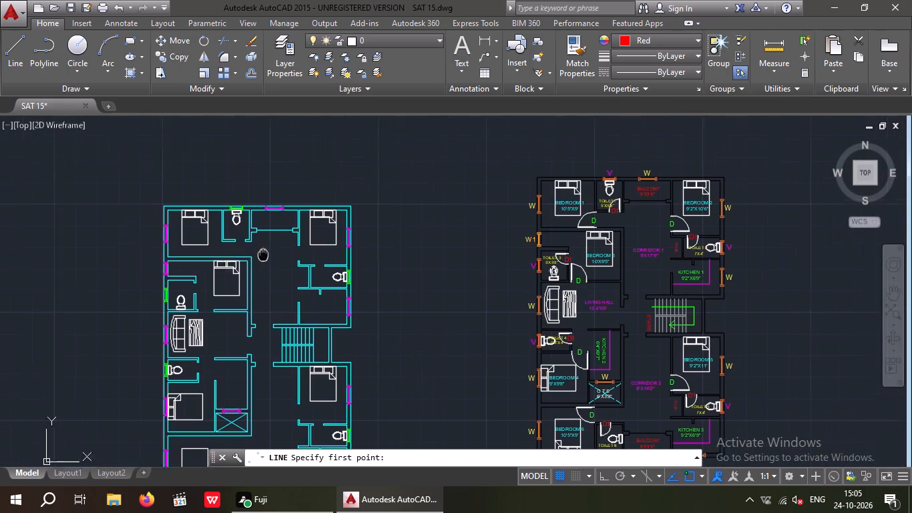
middle_drag(298, 254, 376, 256)
scroll(357, 248, up, 4)
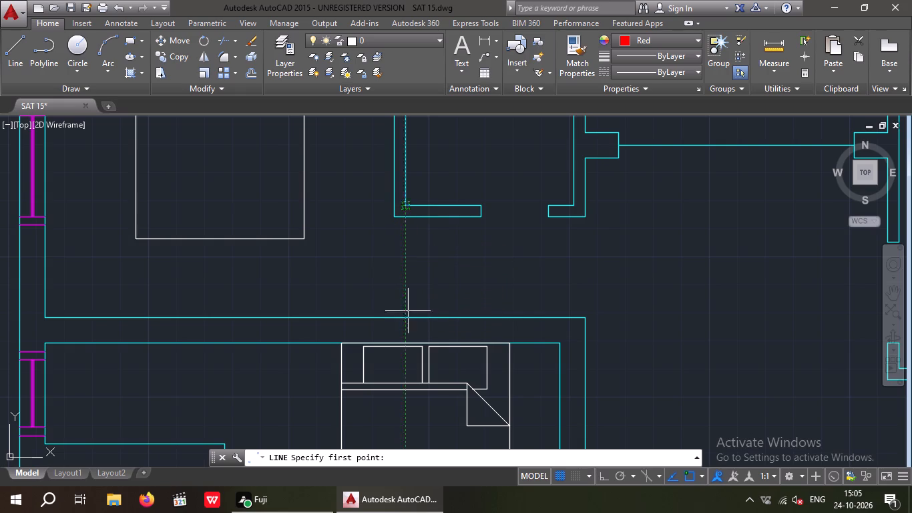
click(404, 204)
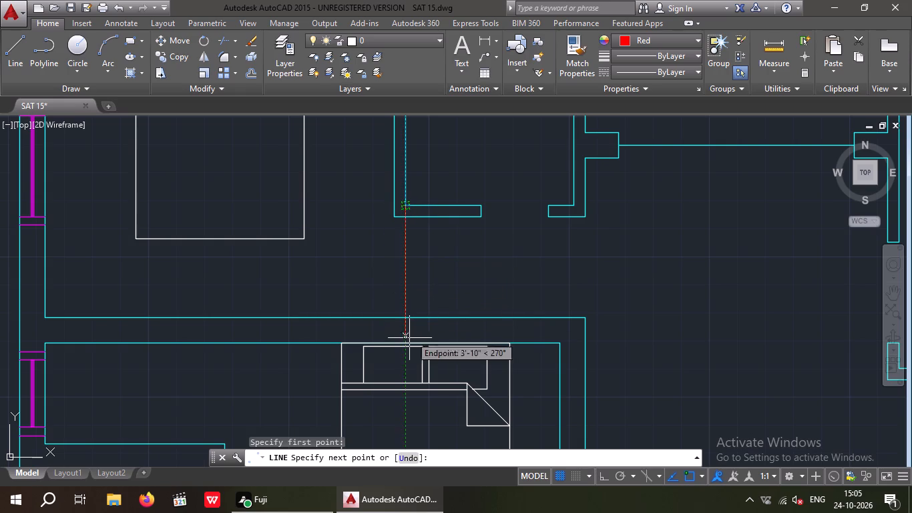
scroll(401, 349, up, 2)
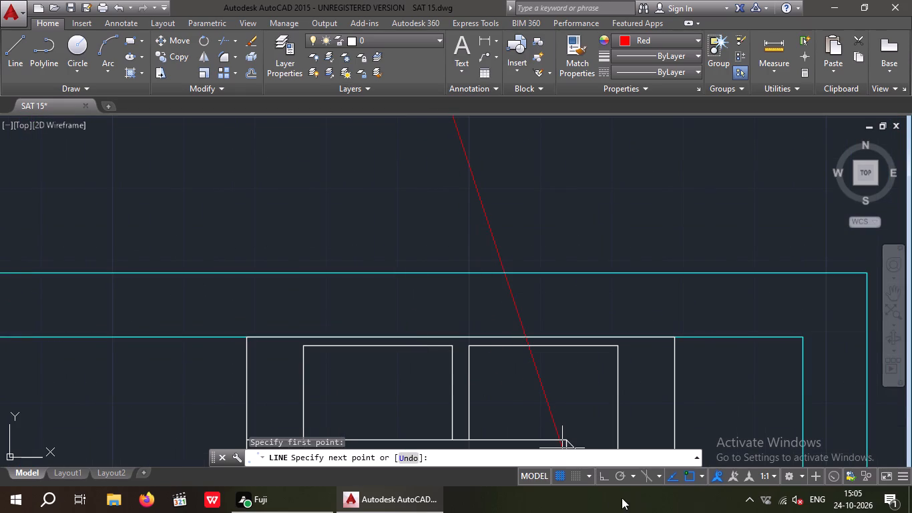
click(603, 480)
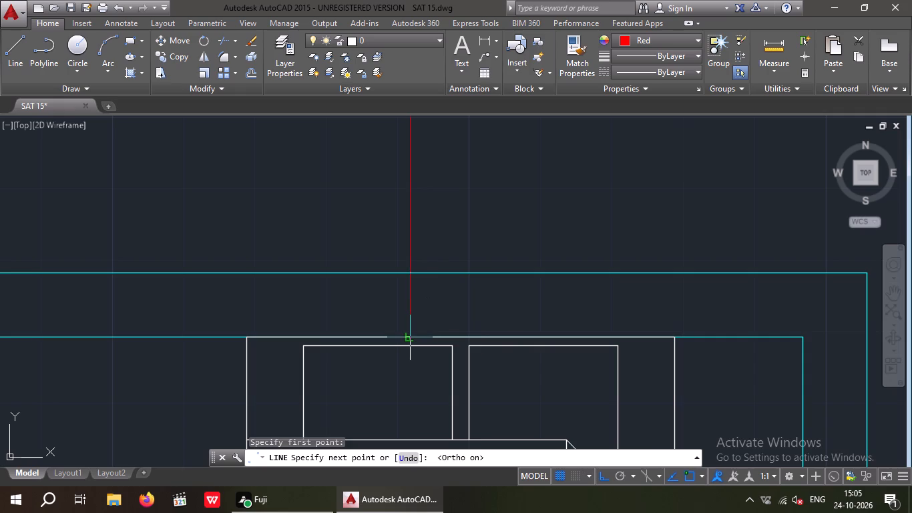
click(411, 336)
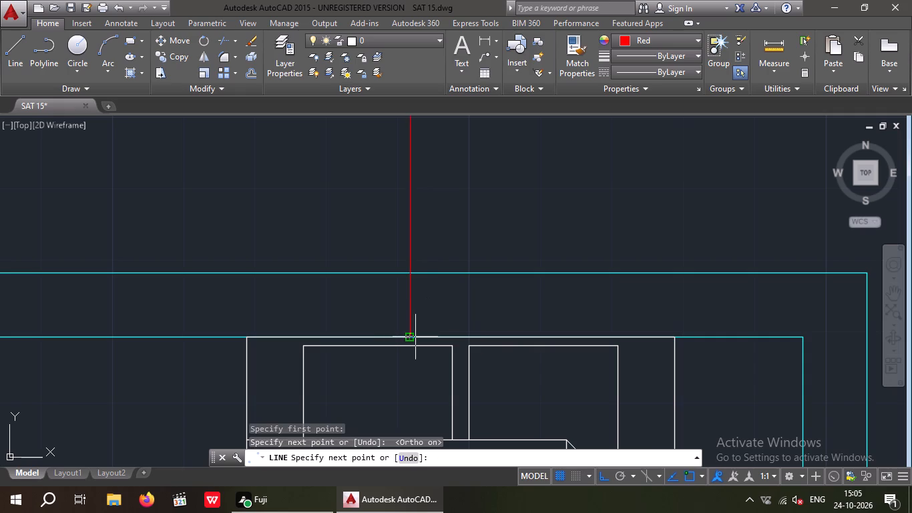
key(space)
scroll(463, 258, down, 5)
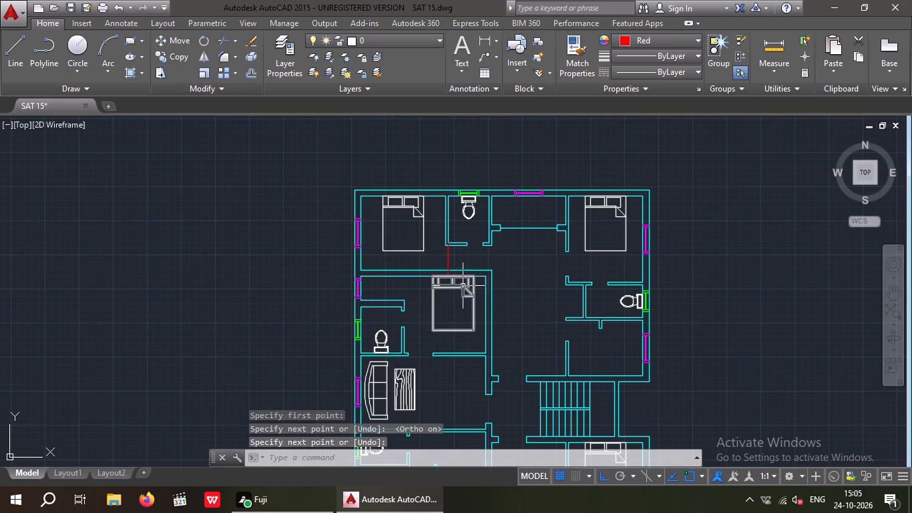
middle_drag(463, 286, 393, 287)
scroll(445, 284, down, 2)
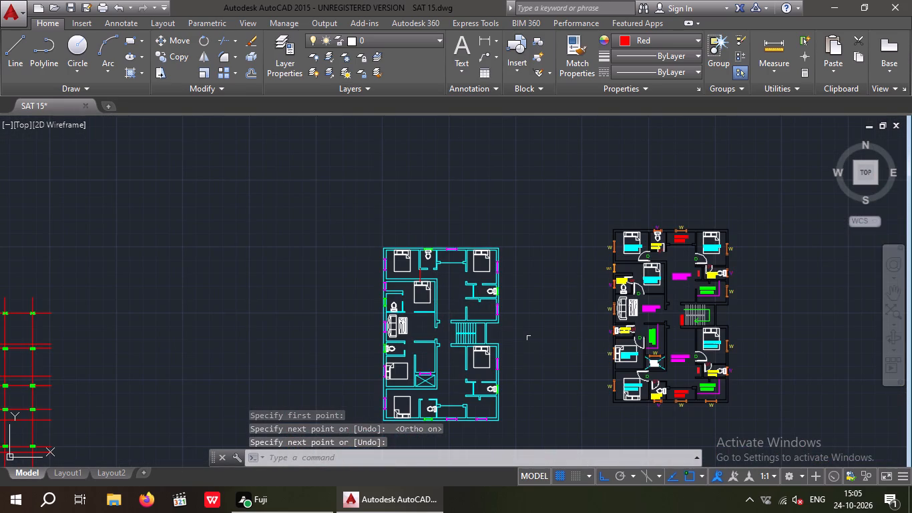
click(600, 479)
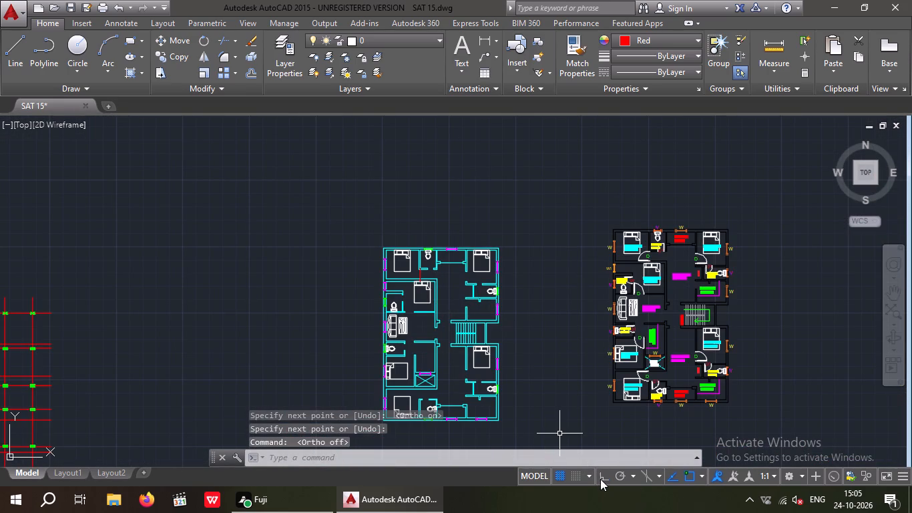
key(Escape)
key(Escape)
Copy the BEDROOM 1 door from the reference plan to where the red guide meets the cyan bedroom's lower wall.
scroll(641, 256, up, 4)
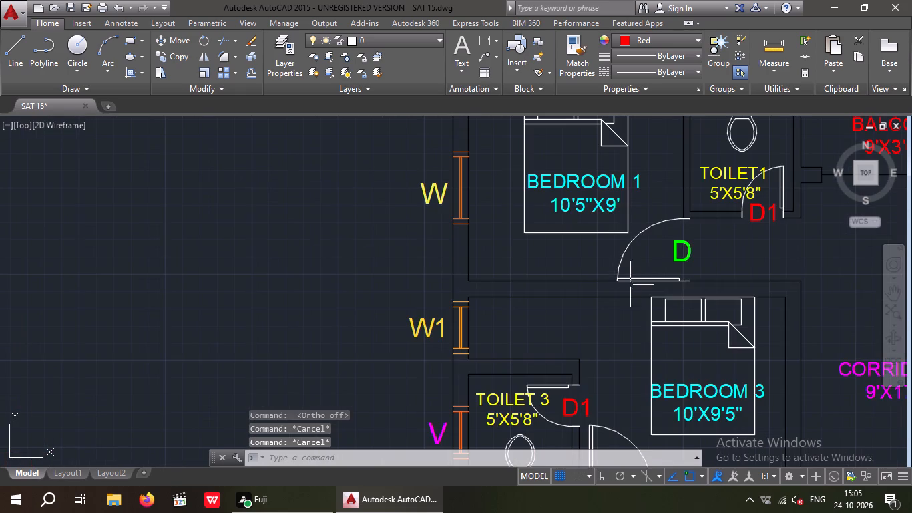
click(632, 266)
click(609, 256)
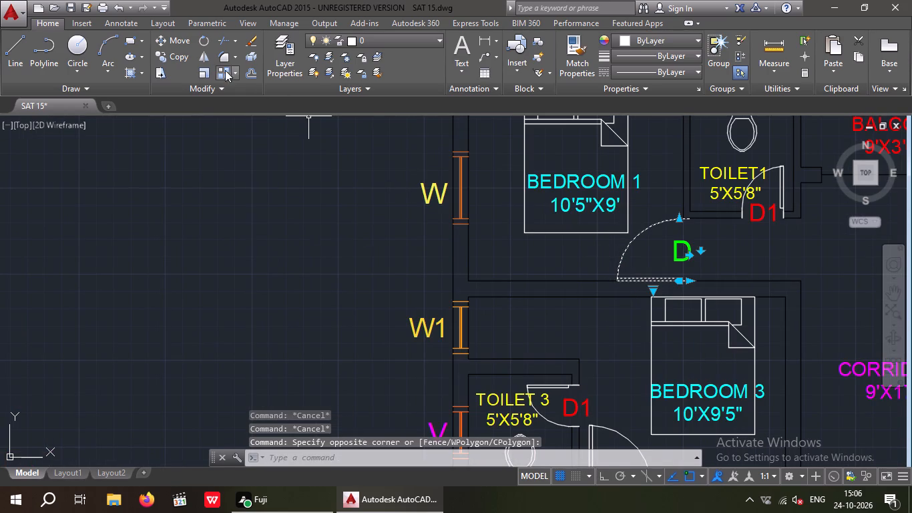
click(181, 53)
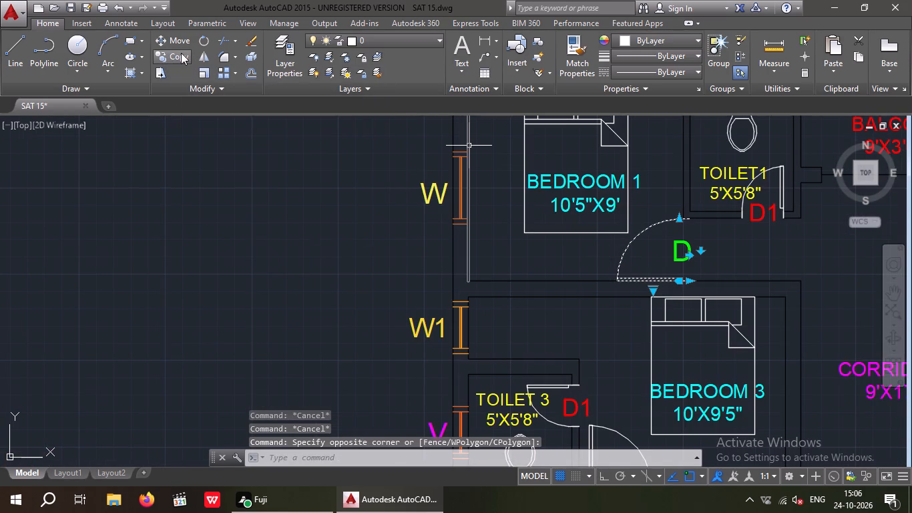
scroll(708, 281, up, 2)
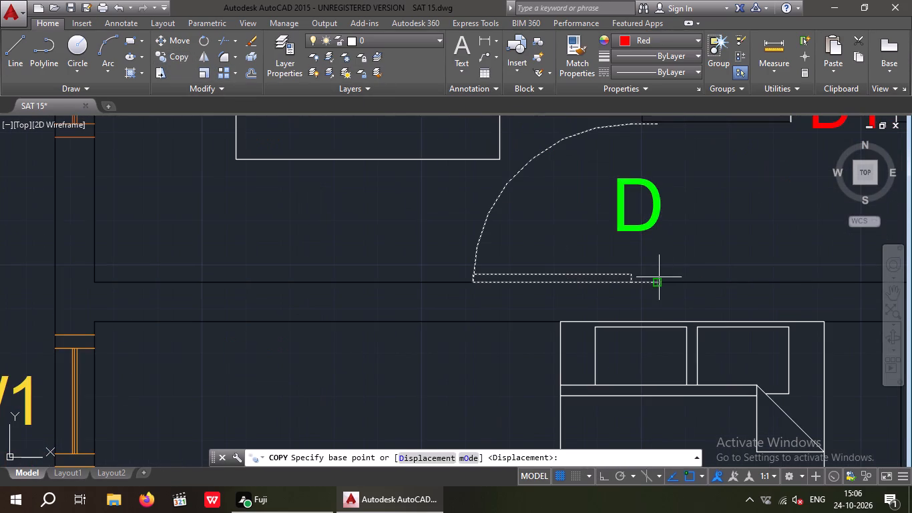
click(658, 281)
scroll(666, 270, down, 3)
middle_drag(456, 277, 662, 277)
scroll(664, 277, down, 2)
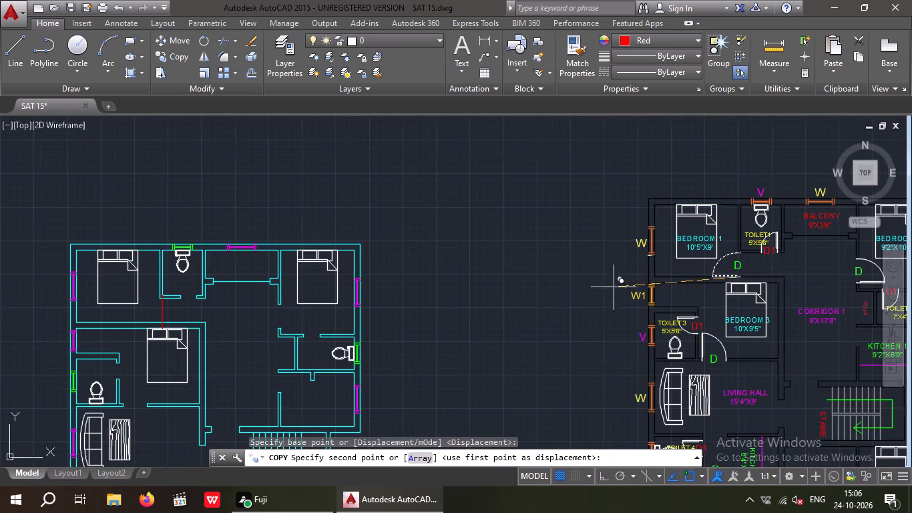
middle_drag(508, 294, 730, 260)
scroll(345, 269, up, 3)
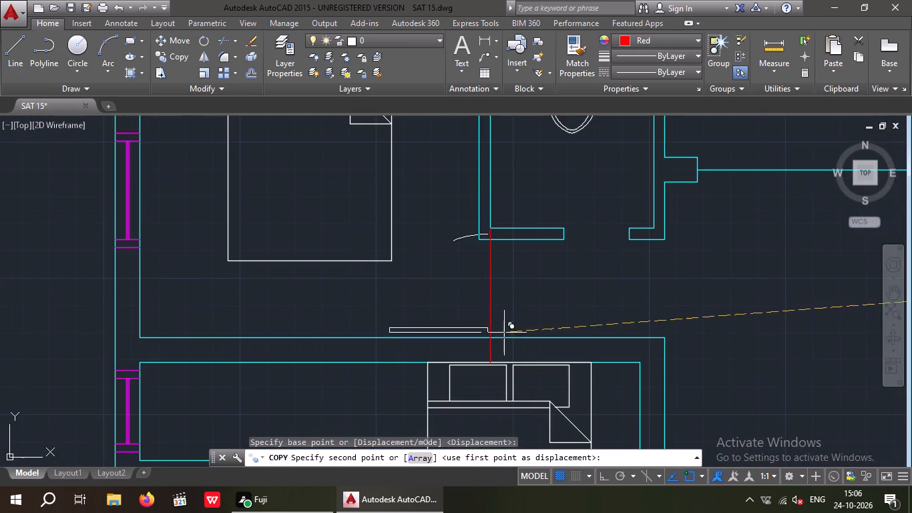
scroll(505, 333, up, 2)
click(469, 344)
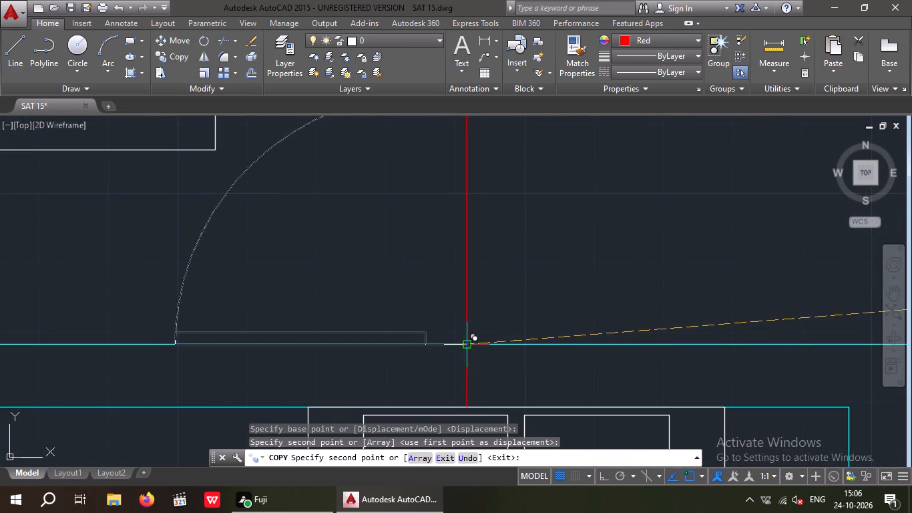
click(531, 236)
key(Escape)
key(Escape)
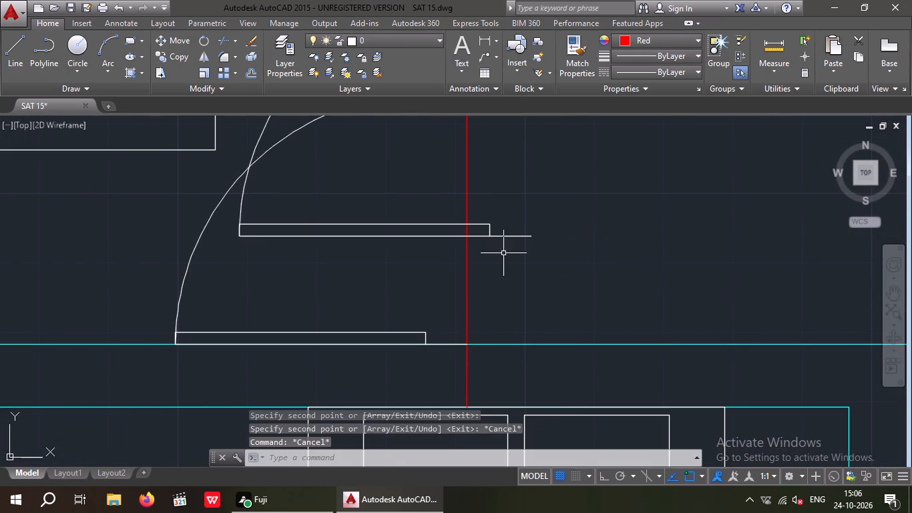
Delete the stray extra door copy and the red guide line at the cyan plan's top-left bedroom.
drag(507, 261, 506, 254)
click(498, 207)
key(Delete)
drag(533, 208, 457, 244)
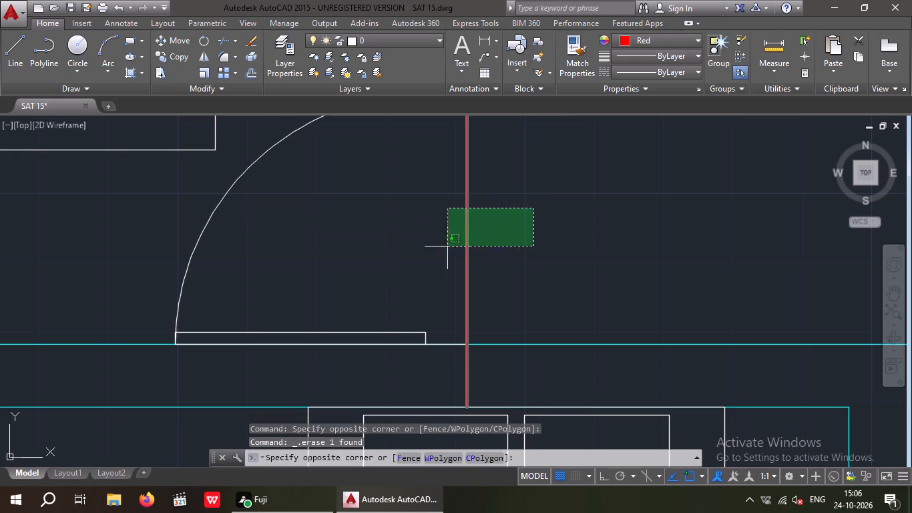
click(419, 254)
key(Delete)
Copy the TOILET 1 door (D1) from the reference plan into the cyan plan's top toilet opening, aligned to the wall-end corner.
scroll(438, 246, down, 4)
middle_drag(445, 248, 435, 273)
middle_drag(492, 256, 492, 256)
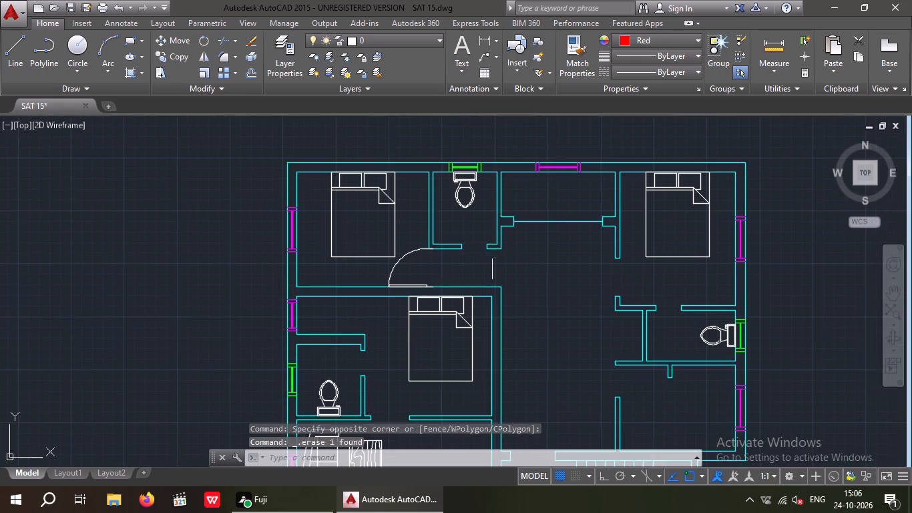
middle_drag(492, 256, 419, 281)
scroll(445, 272, down, 2)
middle_drag(463, 274, 330, 269)
scroll(664, 232, up, 2)
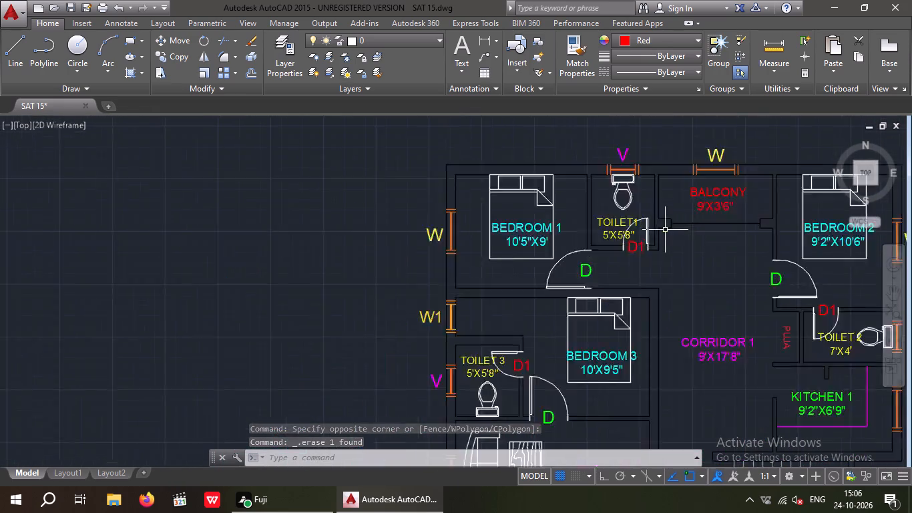
scroll(665, 229, up, 4)
drag(630, 230, 574, 261)
click(580, 246)
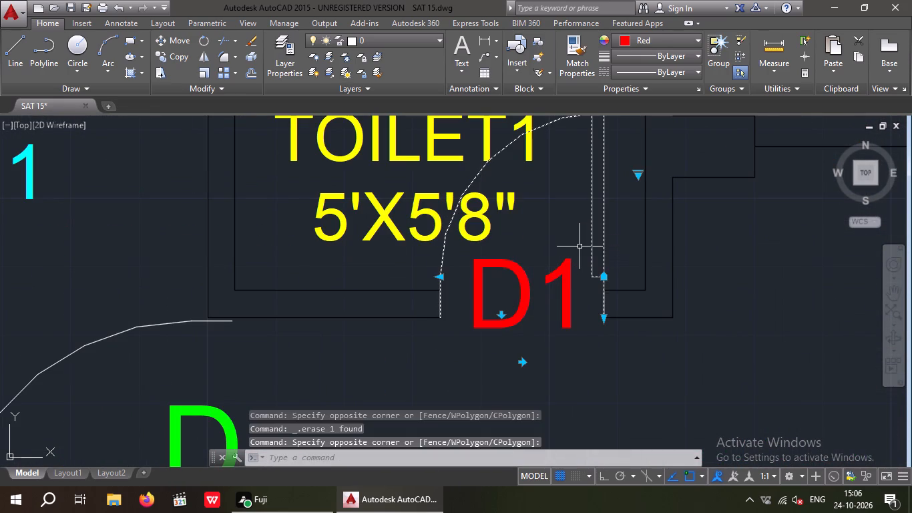
click(169, 55)
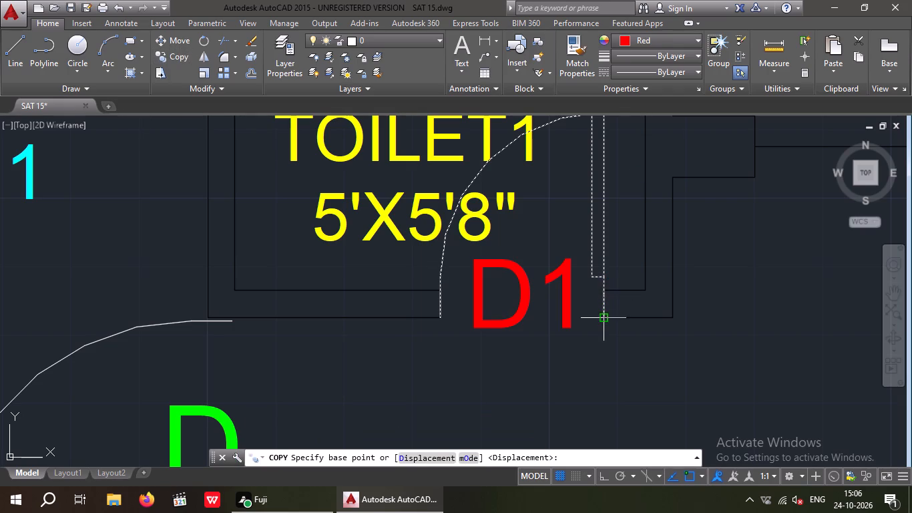
click(604, 317)
scroll(605, 315, down, 2)
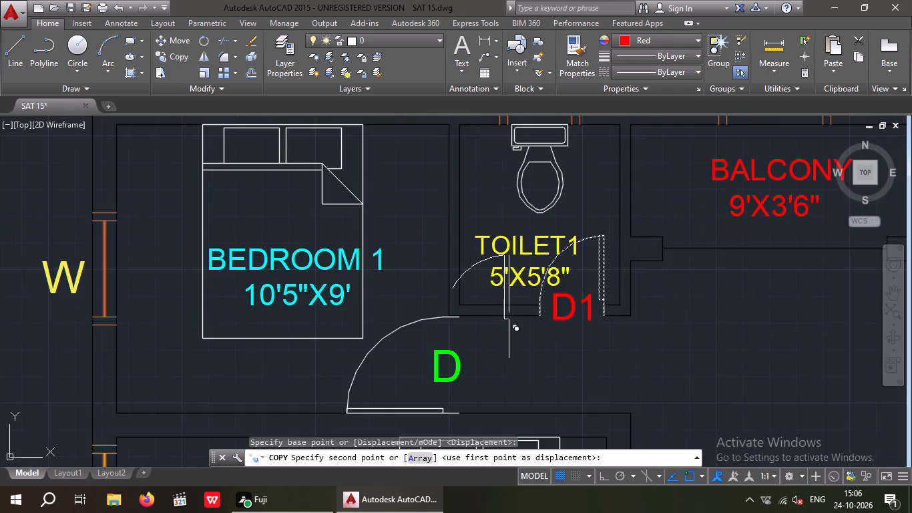
middle_drag(489, 338, 697, 325)
scroll(692, 323, down, 2)
middle_drag(489, 335, 874, 336)
scroll(893, 336, up, 1)
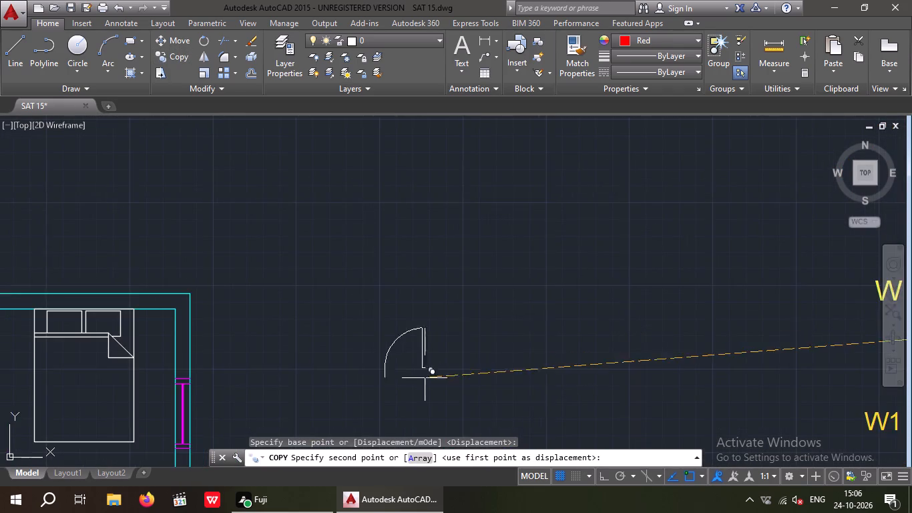
middle_drag(471, 370, 849, 291)
scroll(789, 303, down, 2)
scroll(548, 325, up, 4)
scroll(493, 292, up, 2)
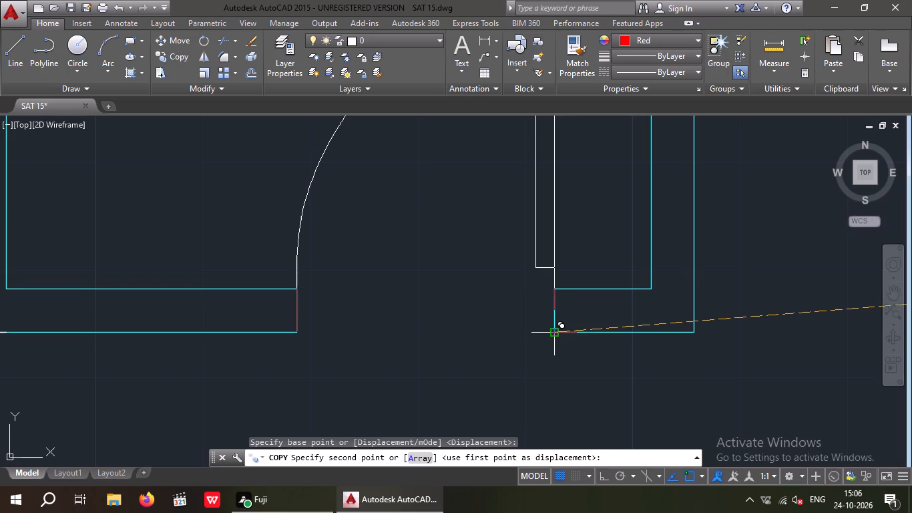
click(552, 335)
scroll(537, 307, down, 3)
key(Escape)
key(Escape)
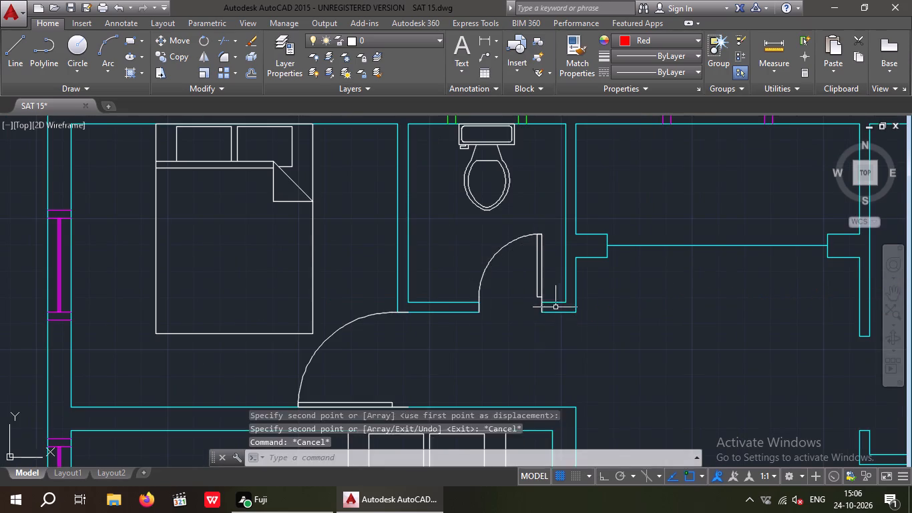
Copy the BEDROOM 2 door (D) from the reference plan into the matching cyan bedroom opening, aligned to the lower wall-end corner.
scroll(557, 305, down, 3)
middle_drag(586, 311, 421, 277)
middle_drag(515, 308, 442, 287)
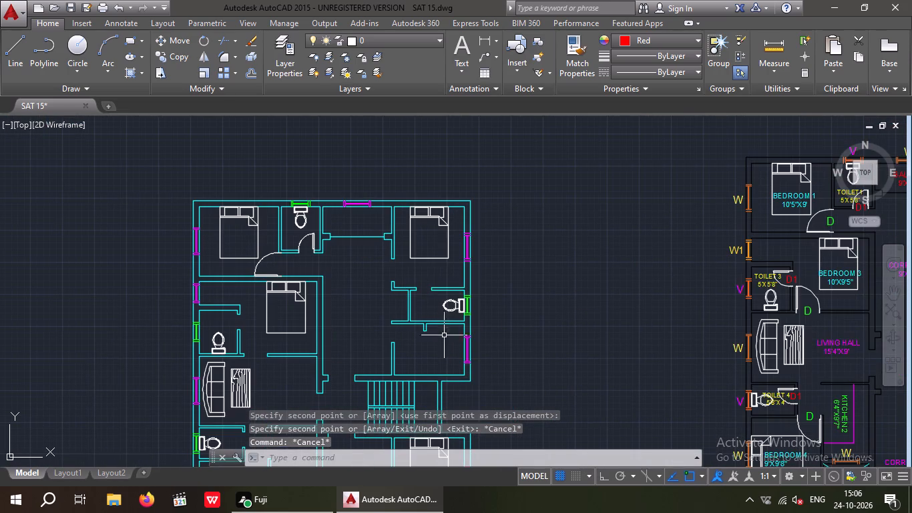
middle_drag(559, 304, 336, 341)
scroll(745, 328, down, 1)
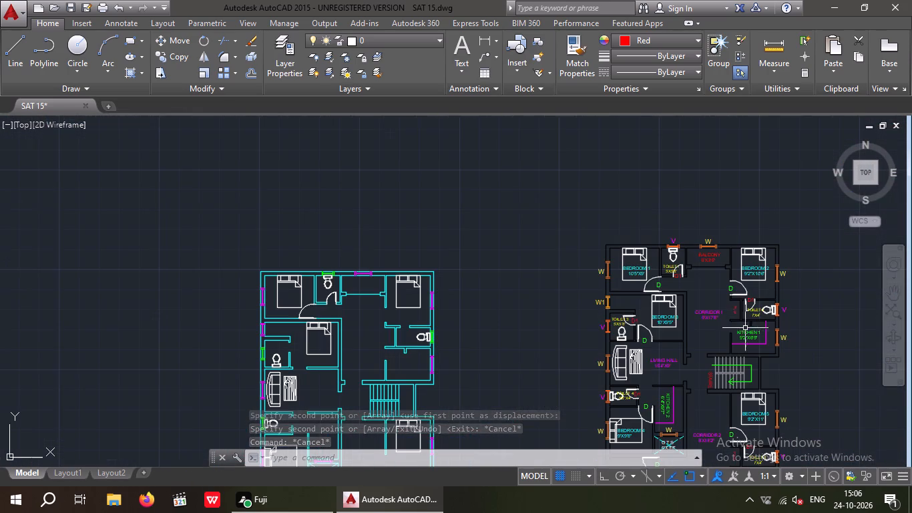
scroll(745, 285, up, 3)
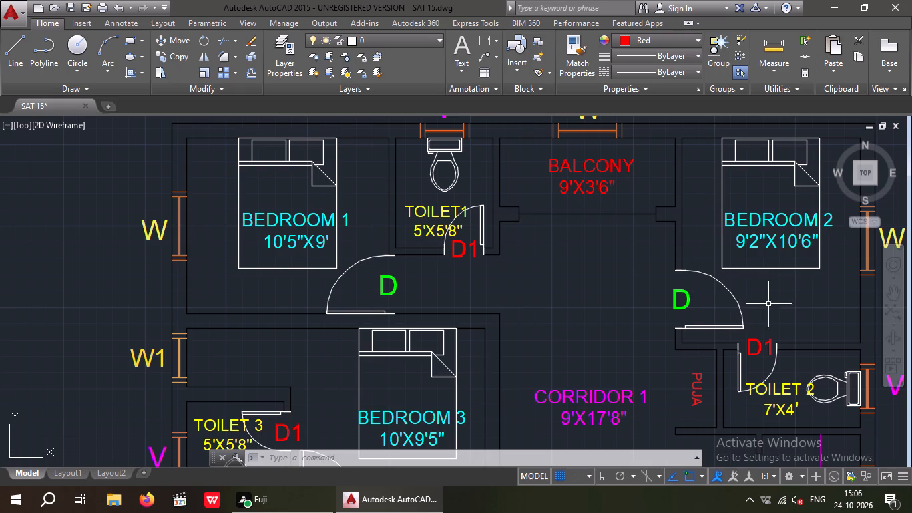
drag(772, 294, 731, 322)
click(723, 323)
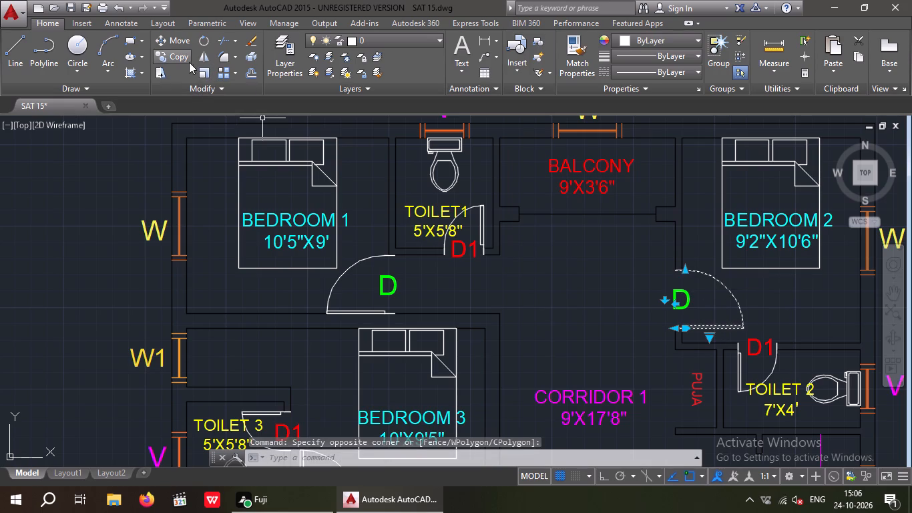
click(184, 59)
scroll(665, 328, up, 1)
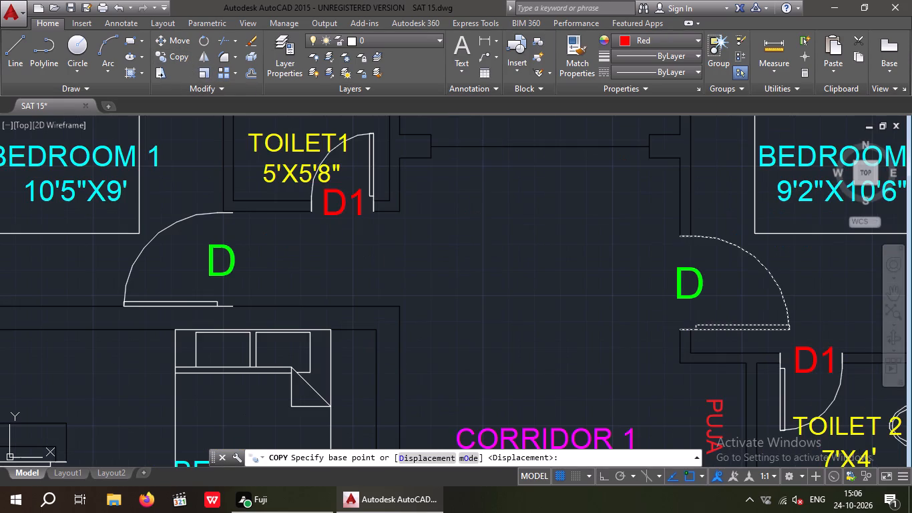
click(680, 329)
scroll(664, 326, down, 3)
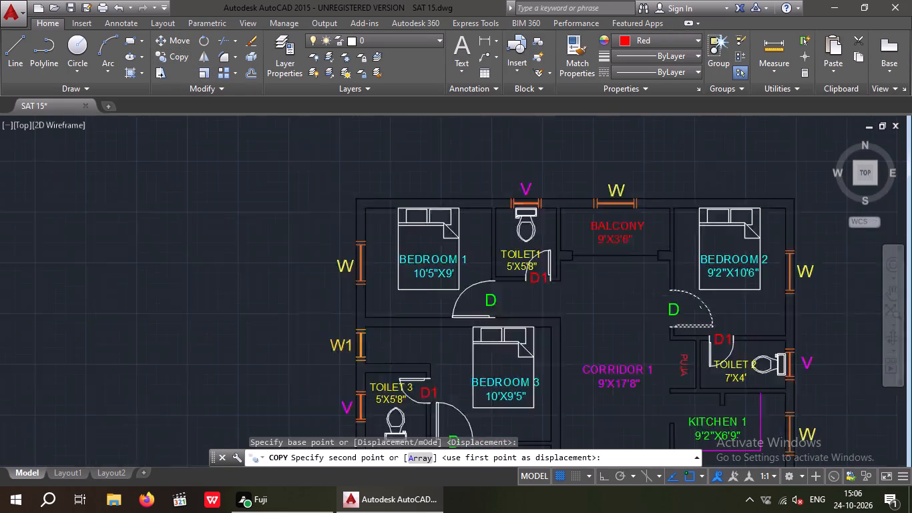
middle_drag(447, 312, 847, 312)
middle_click(851, 312)
scroll(539, 365, up, 2)
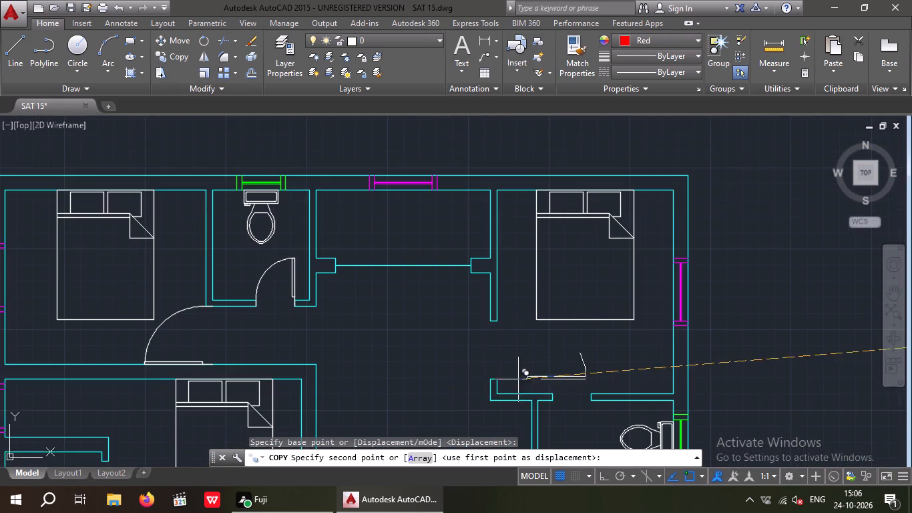
scroll(489, 375, up, 3)
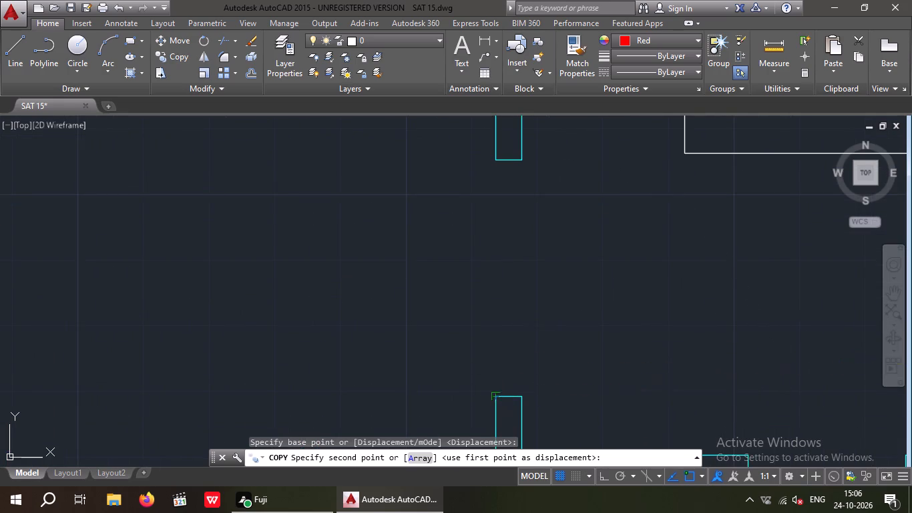
click(497, 397)
scroll(526, 332, down, 4)
key(Escape)
key(Escape)
Copy the TOILET 2 door (D1) from the reference plan to the upper wall-end corner of the matching cyan toilet opening.
scroll(567, 303, down, 4)
middle_drag(567, 314, 561, 299)
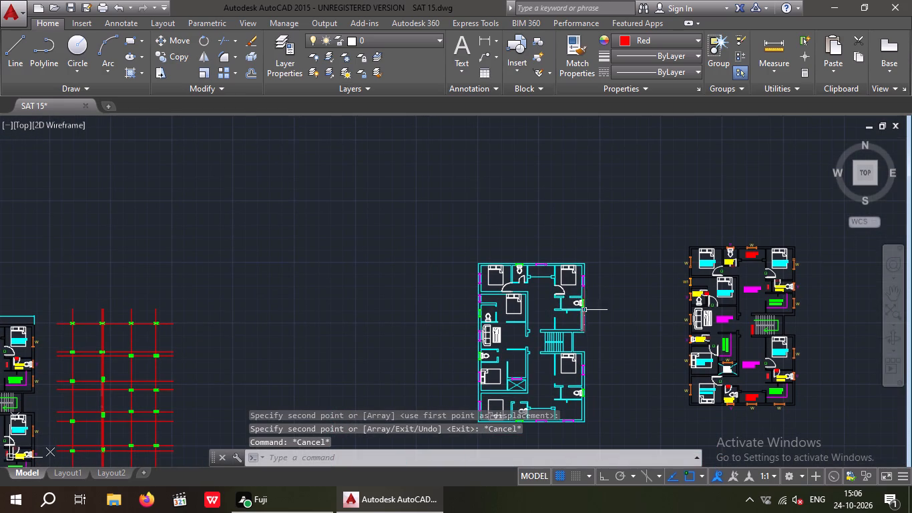
scroll(779, 286, up, 6)
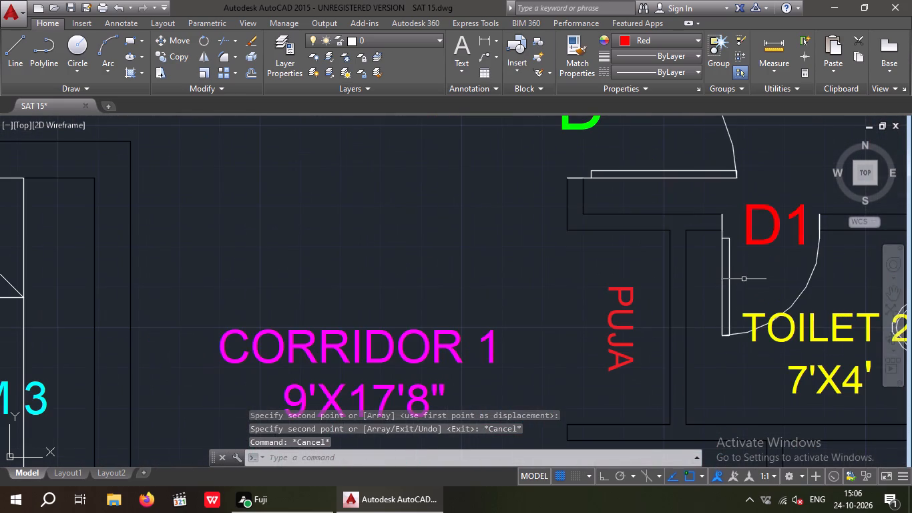
drag(746, 277, 720, 290)
click(712, 292)
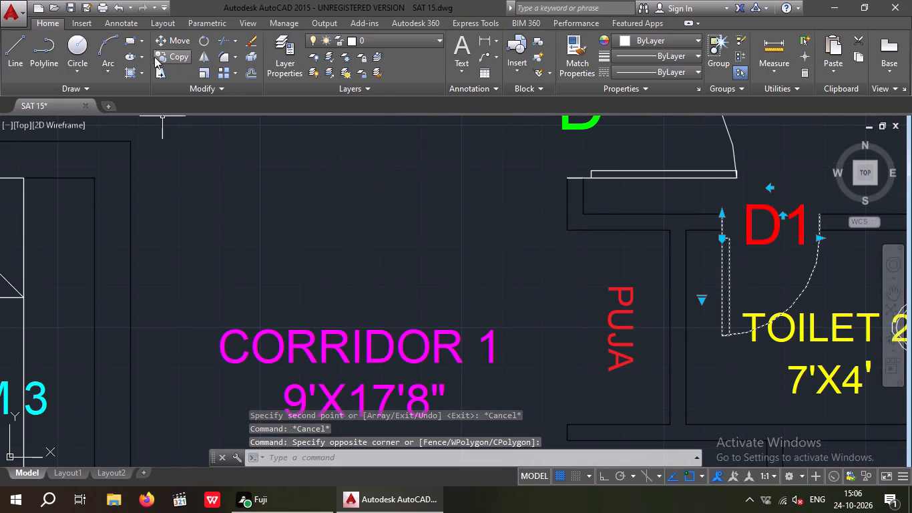
click(172, 55)
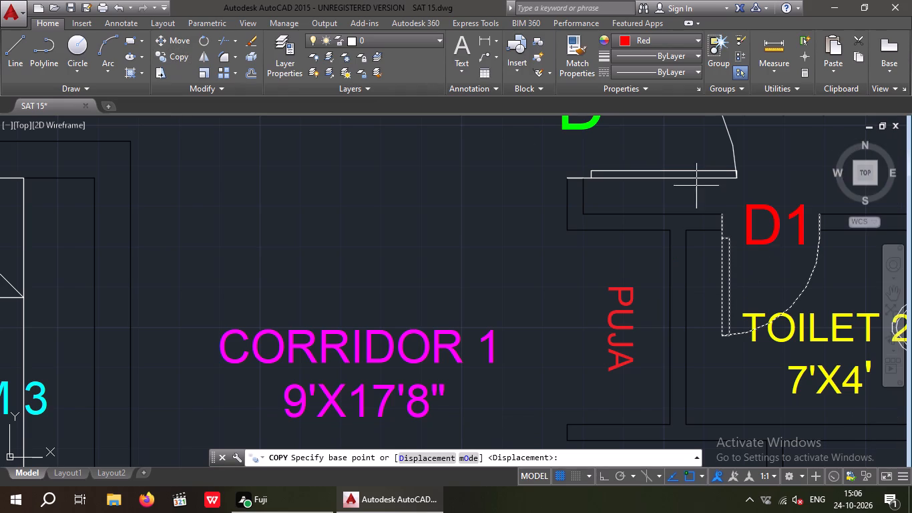
click(724, 211)
scroll(728, 200, down, 3)
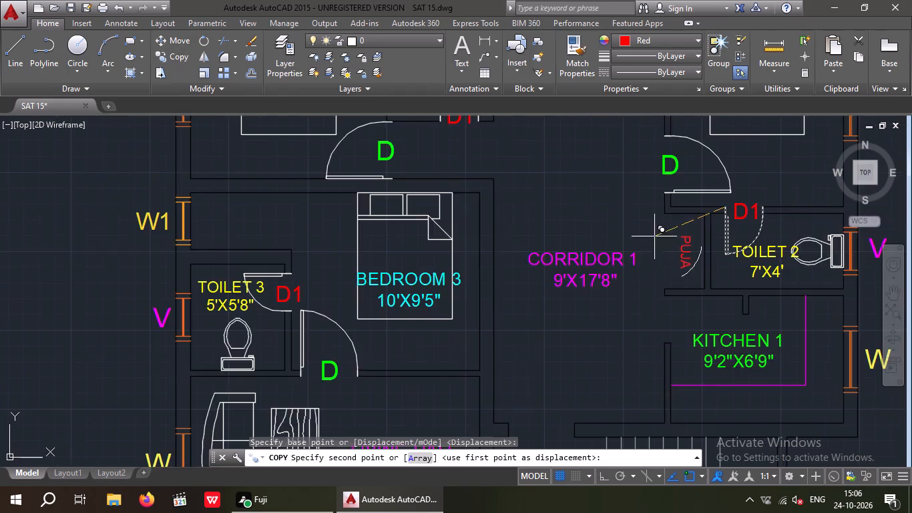
middle_drag(628, 244, 832, 234)
scroll(652, 265, down, 4)
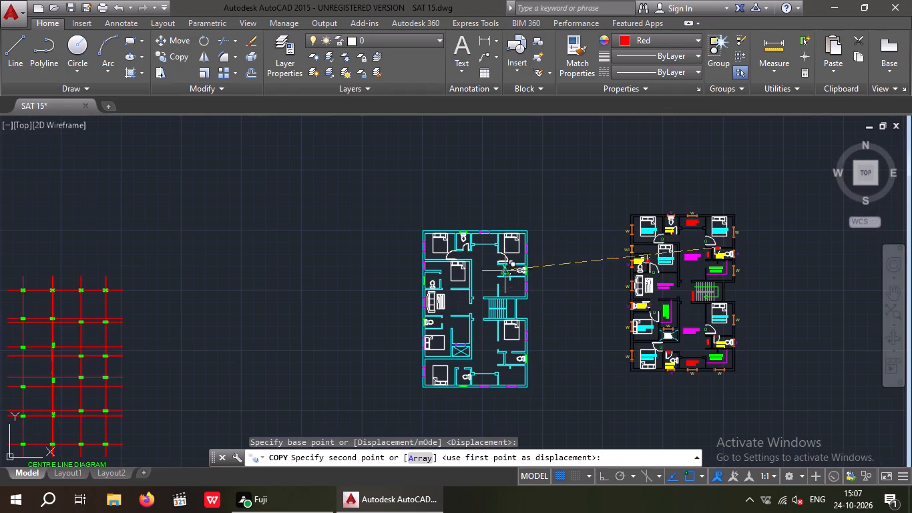
scroll(507, 271, up, 6)
click(475, 212)
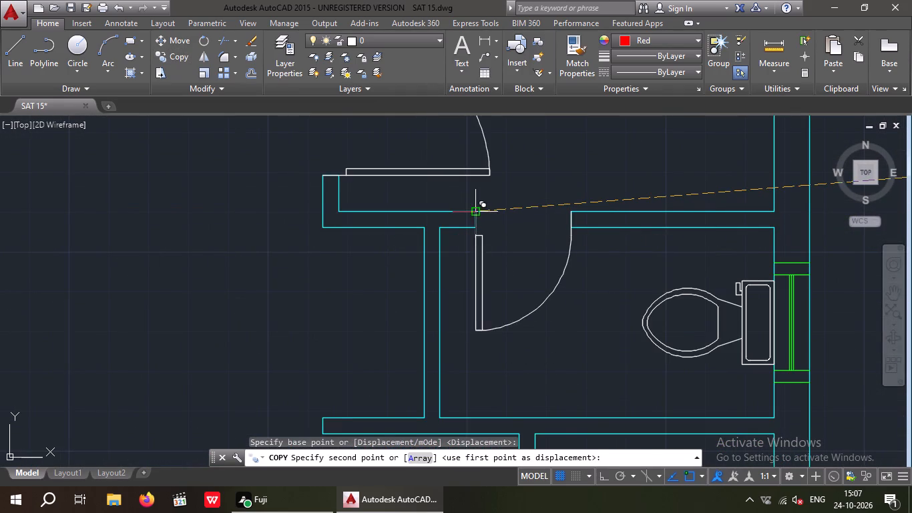
key(Escape)
Copy the TOILET 3 door (D1) from the reference plan to the outer wall-end corner of the matching cyan toilet opening.
scroll(499, 229, down, 4)
middle_drag(489, 257, 553, 263)
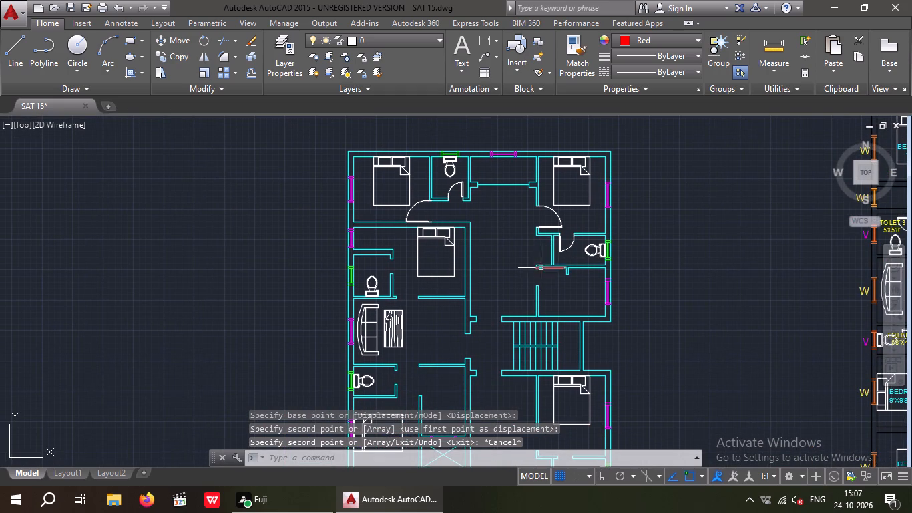
middle_drag(674, 259, 509, 264)
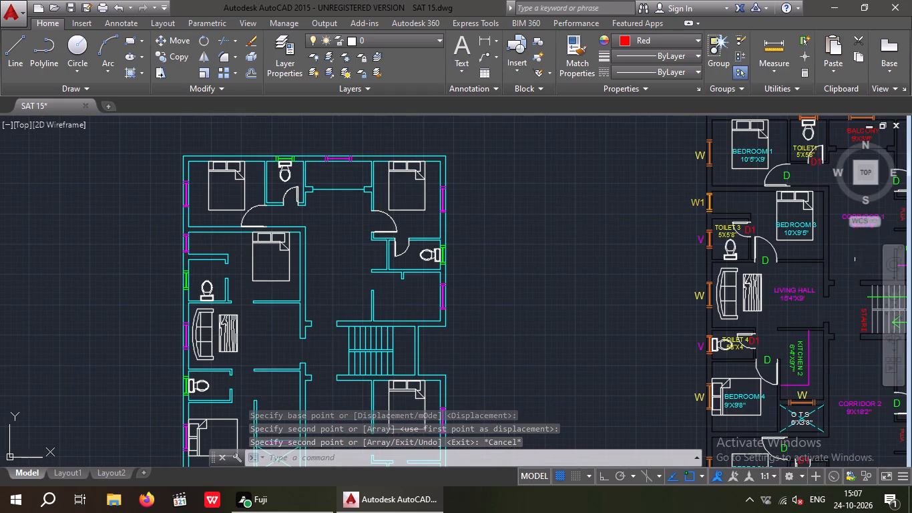
scroll(756, 222, up, 7)
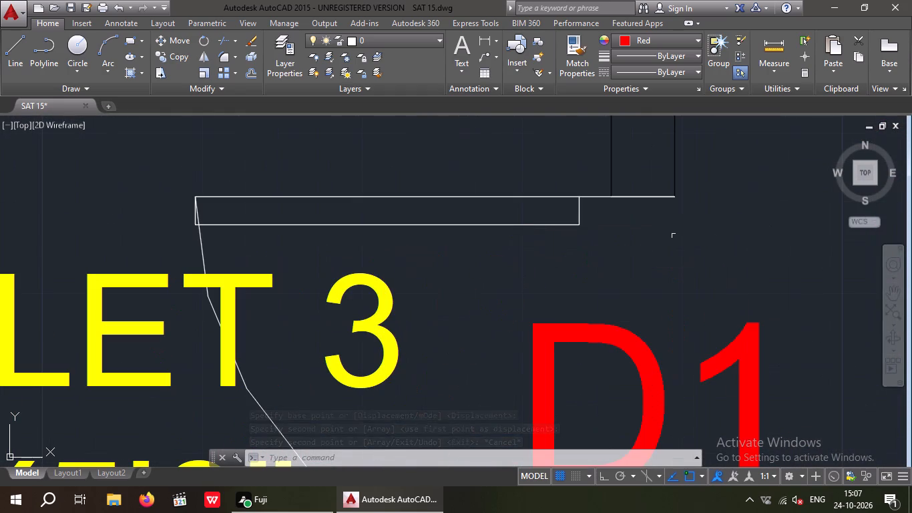
drag(606, 236, 538, 219)
click(517, 172)
click(180, 59)
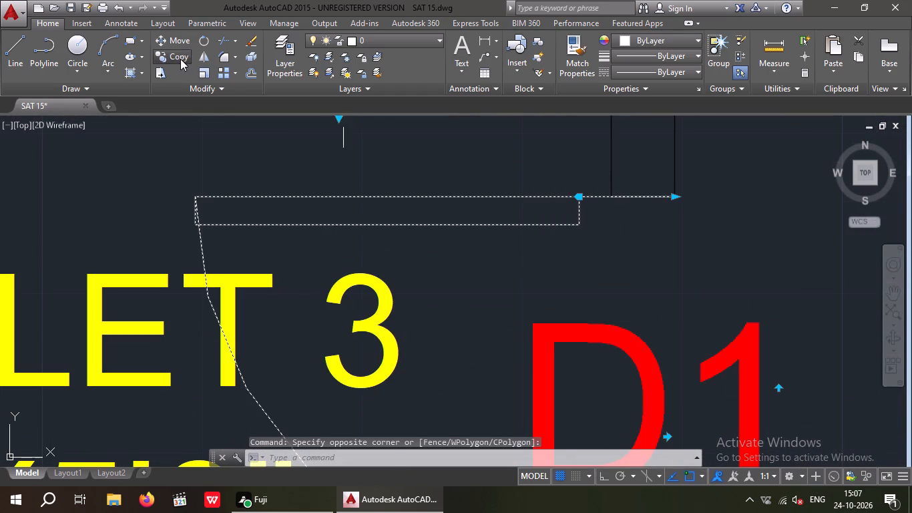
click(678, 196)
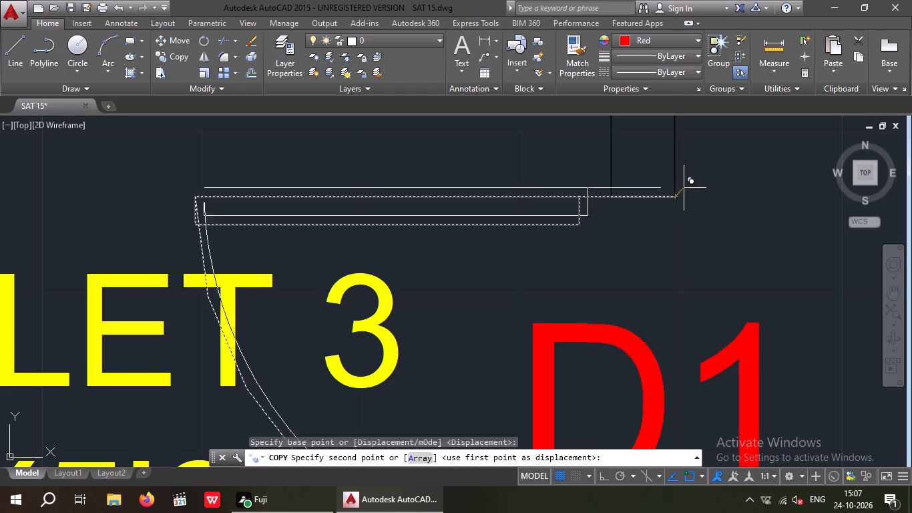
scroll(684, 188, down, 5)
scroll(763, 214, down, 3)
middle_drag(485, 269, 795, 261)
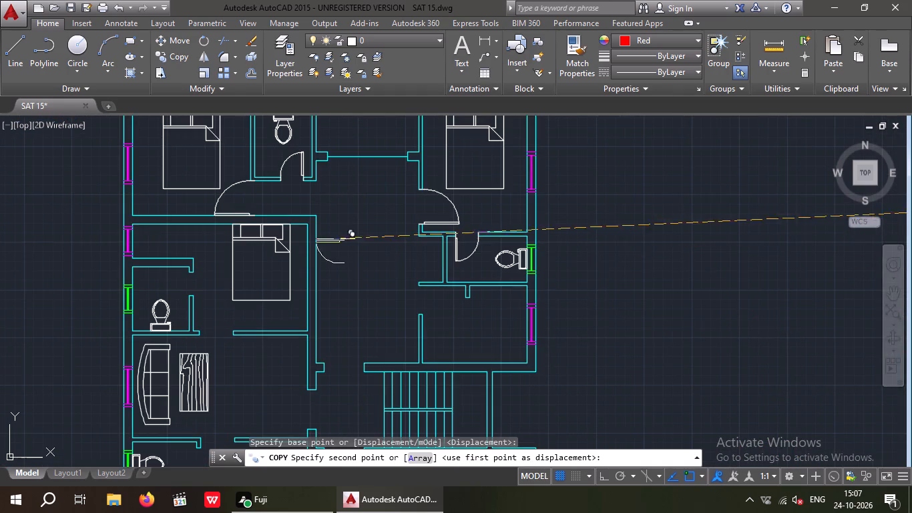
middle_drag(344, 248, 505, 226)
scroll(344, 250, up, 4)
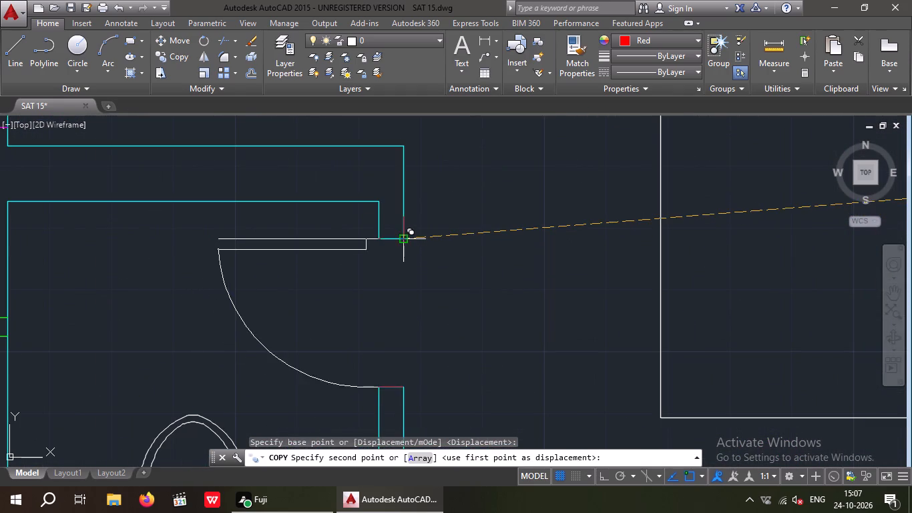
click(405, 240)
scroll(415, 223, down, 4)
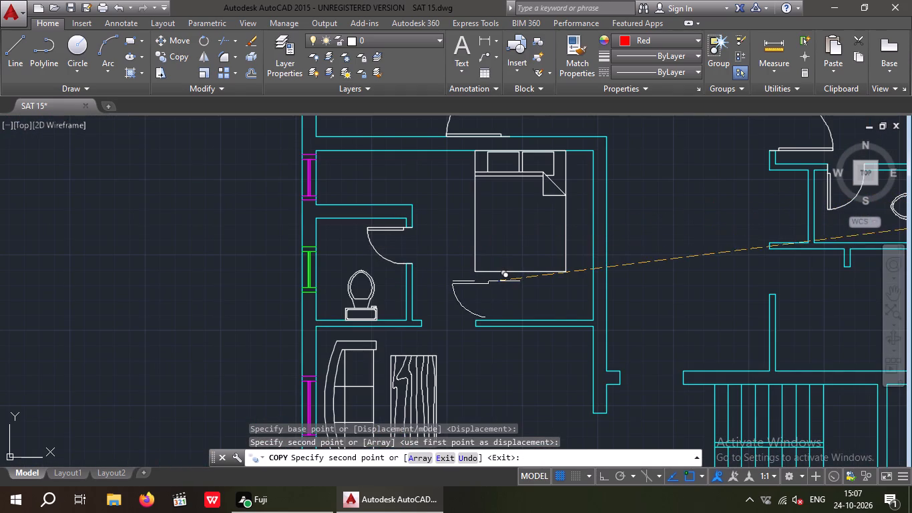
key(Escape)
Copy the BEDROOM 3 door (D) from the reference plan into the cyan opening above the sofa room, aligned to the lower wall-end corner.
scroll(515, 267, down, 2)
middle_drag(535, 267, 359, 265)
middle_click(590, 238)
middle_drag(724, 248, 650, 250)
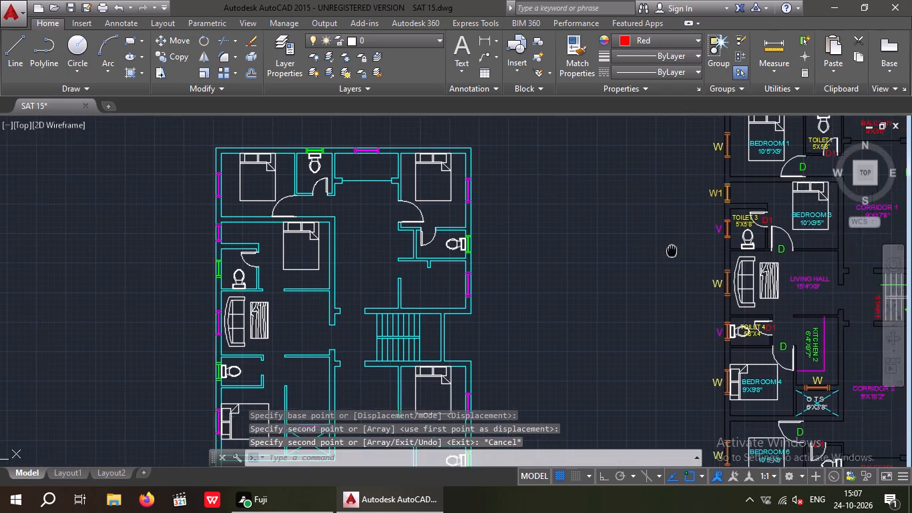
middle_drag(650, 250, 596, 250)
scroll(689, 235, up, 3)
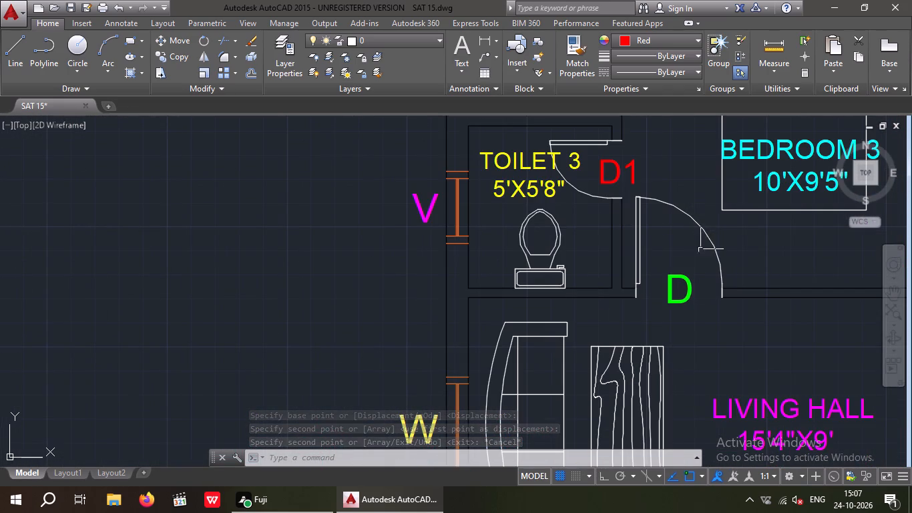
drag(738, 236, 684, 267)
click(685, 264)
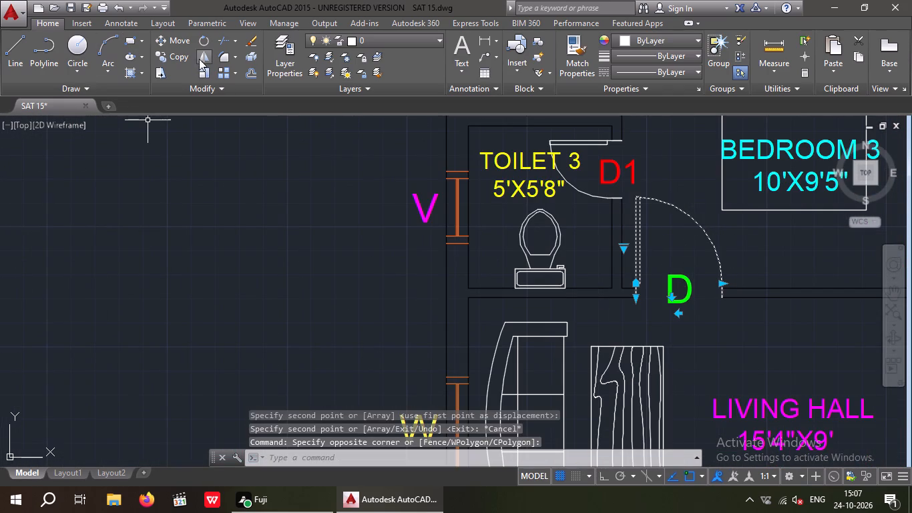
click(168, 55)
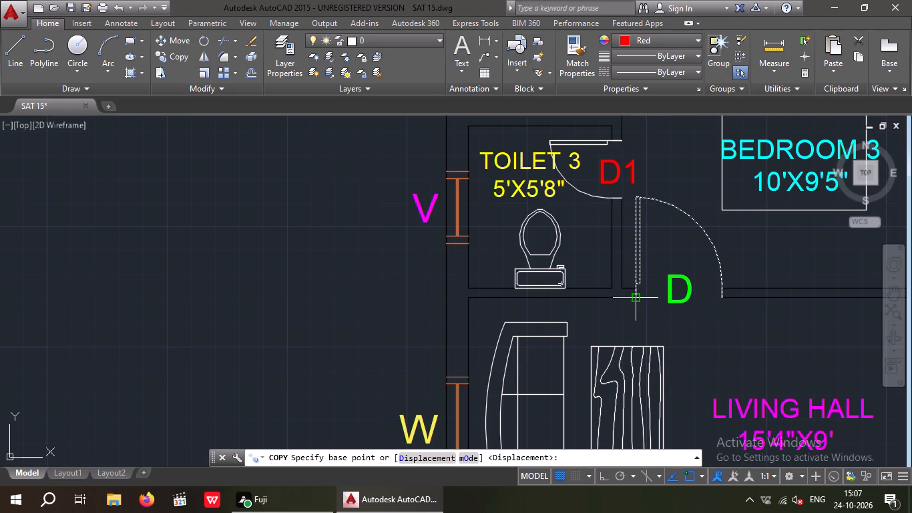
click(636, 299)
scroll(632, 303, down, 3)
middle_drag(433, 337, 805, 307)
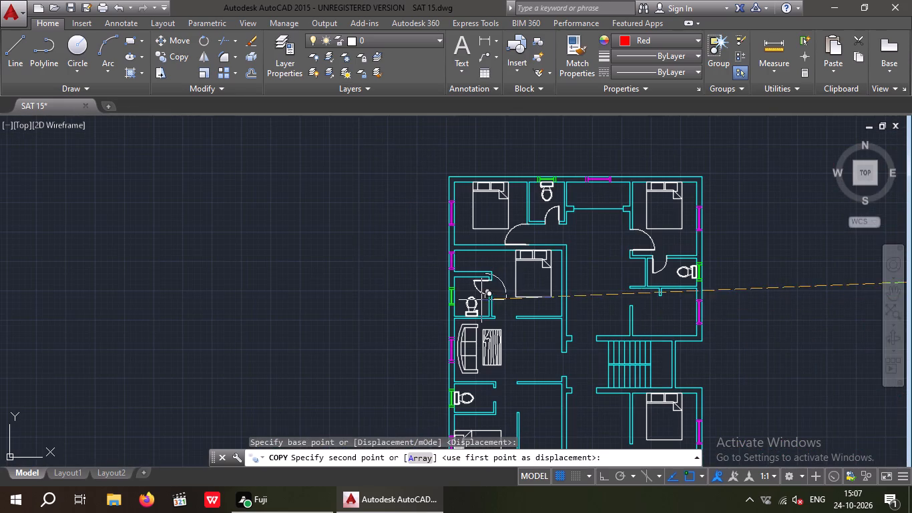
scroll(487, 313, up, 6)
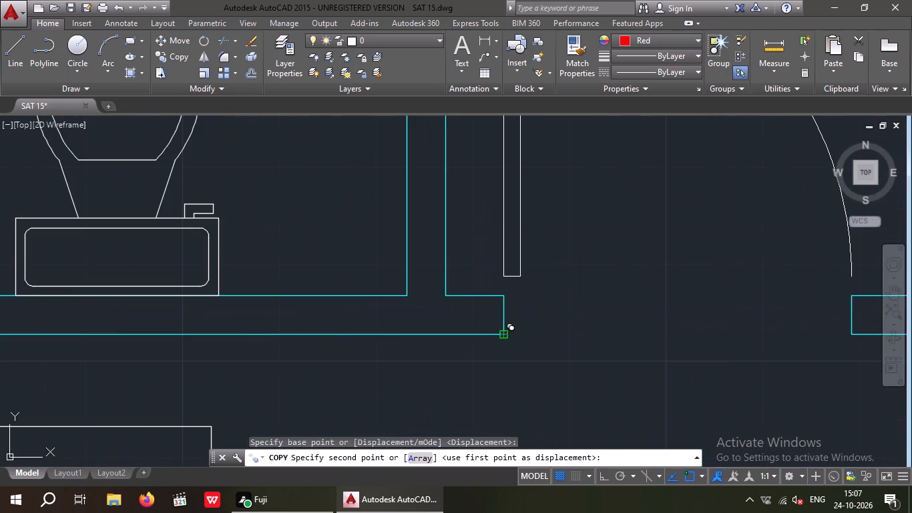
click(501, 333)
key(Escape)
Copy the BEDROOM 4 door (D) from the reference plan to the upper corner of the cyan kitchen's top wall end, opposite the toilet.
scroll(508, 321, down, 4)
middle_drag(559, 314, 483, 313)
scroll(481, 302, down, 2)
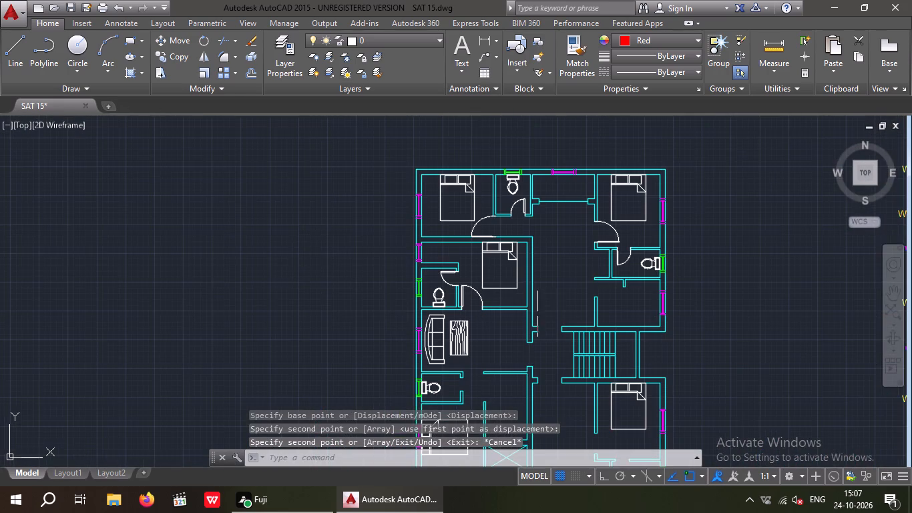
middle_drag(552, 315, 514, 295)
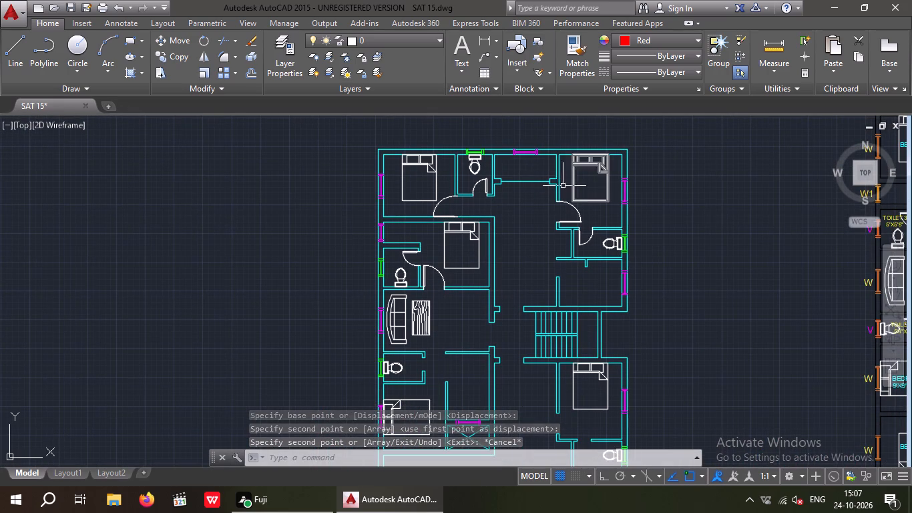
middle_drag(535, 236, 383, 198)
middle_drag(609, 222, 429, 214)
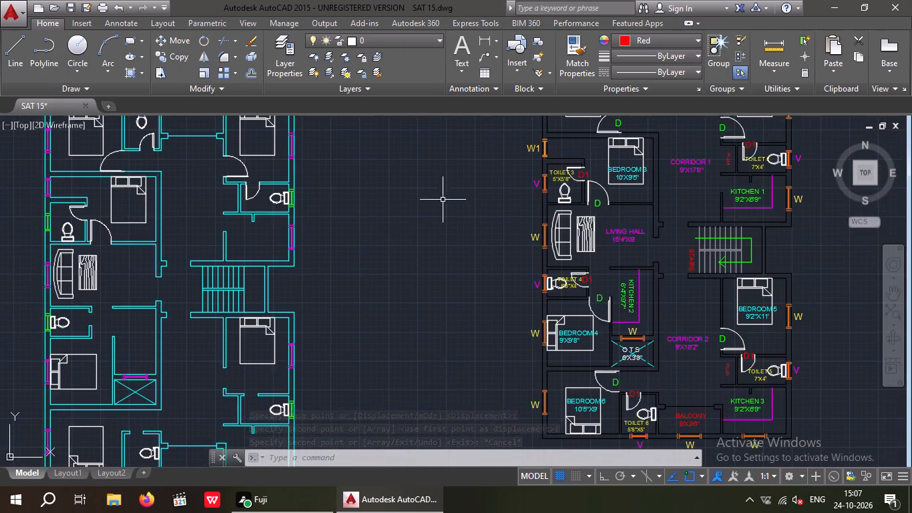
scroll(443, 200, down, 2)
scroll(568, 224, up, 2)
middle_drag(556, 228, 618, 206)
scroll(516, 244, down, 1)
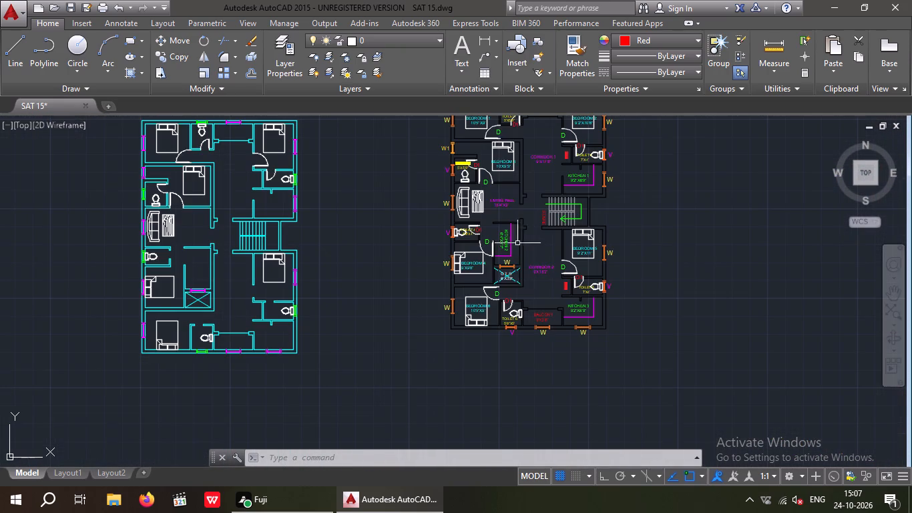
middle_drag(407, 257, 569, 255)
scroll(656, 259, up, 2)
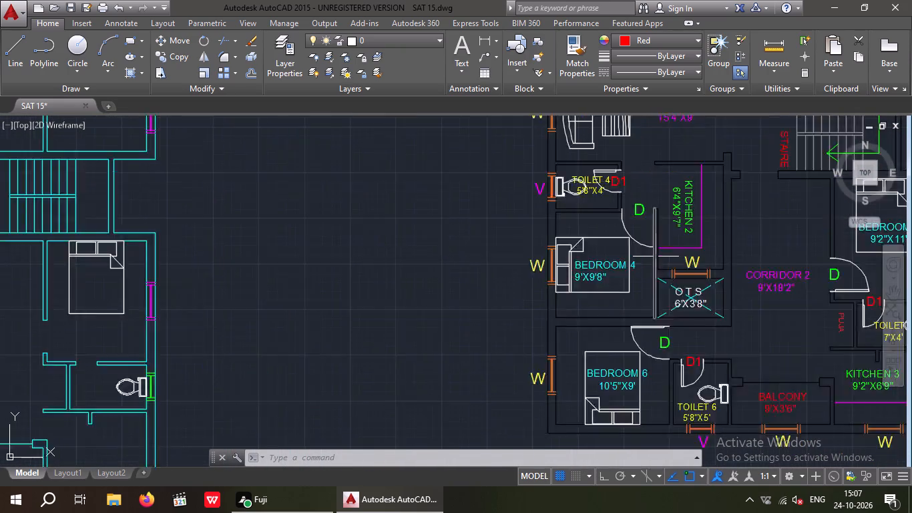
scroll(656, 256, up, 3)
drag(650, 282, 637, 240)
click(632, 218)
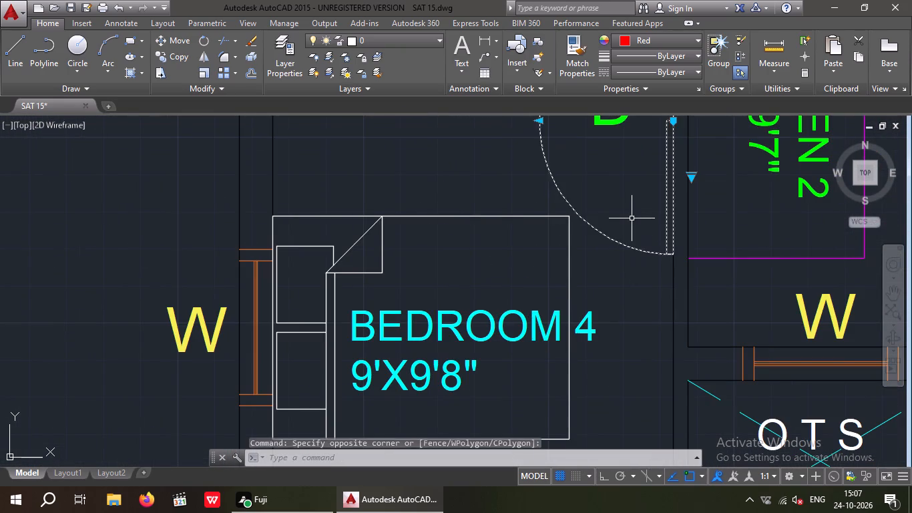
scroll(632, 218, down, 1)
middle_drag(632, 220, 622, 284)
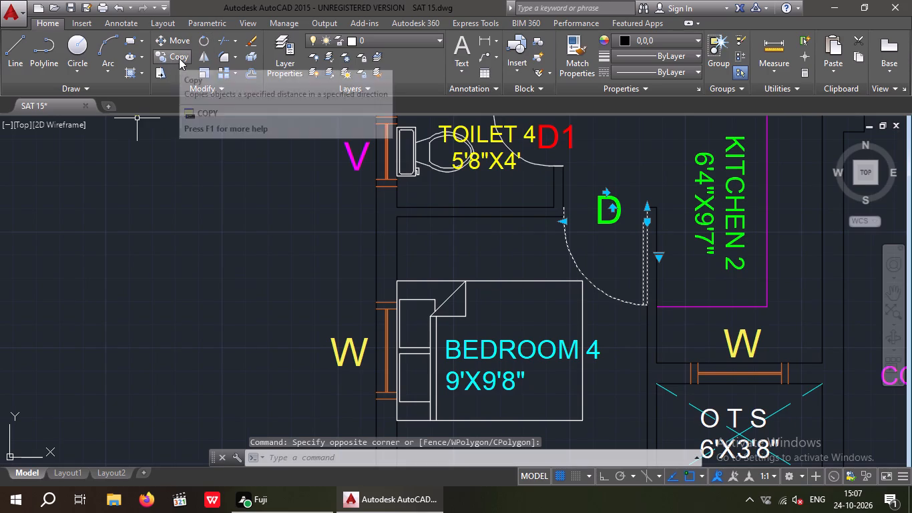
click(179, 58)
scroll(665, 202, up, 2)
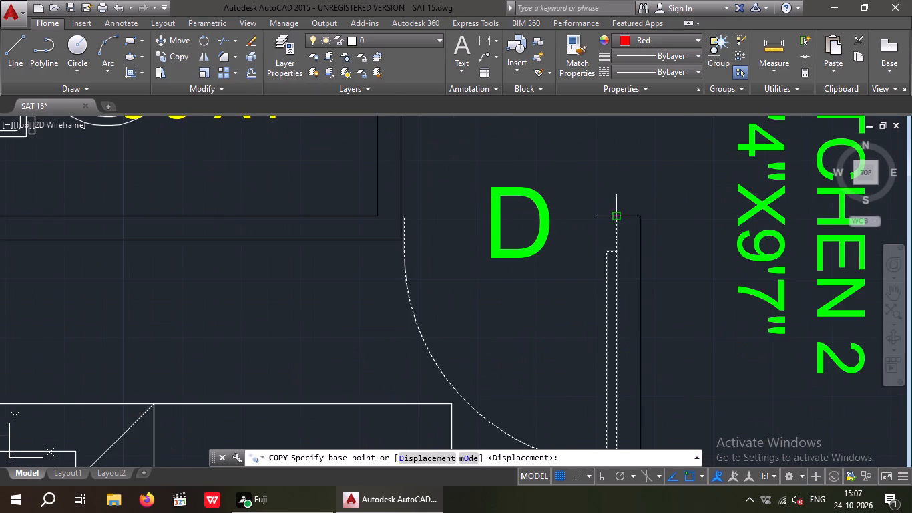
click(616, 217)
scroll(622, 211, down, 5)
middle_drag(491, 222, 911, 224)
scroll(911, 224, up, 1)
scroll(847, 220, down, 2)
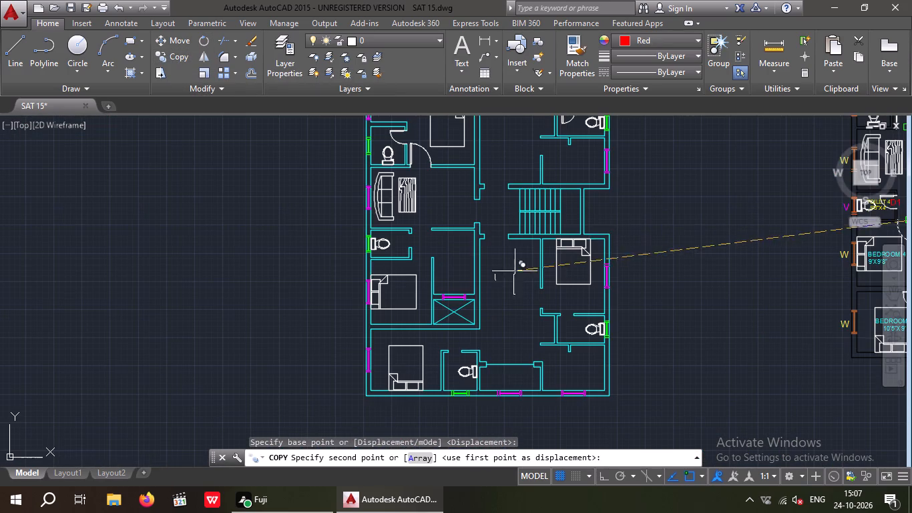
scroll(413, 231, up, 5)
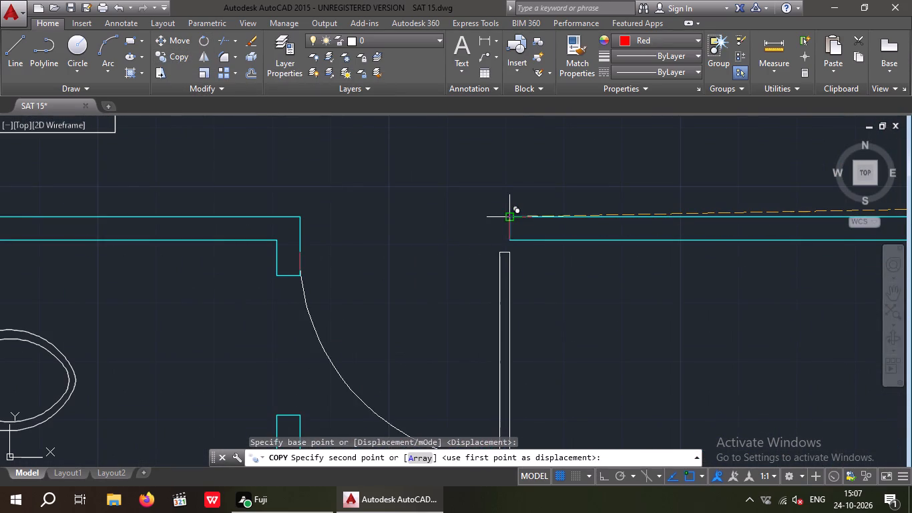
click(509, 216)
scroll(506, 213, down, 6)
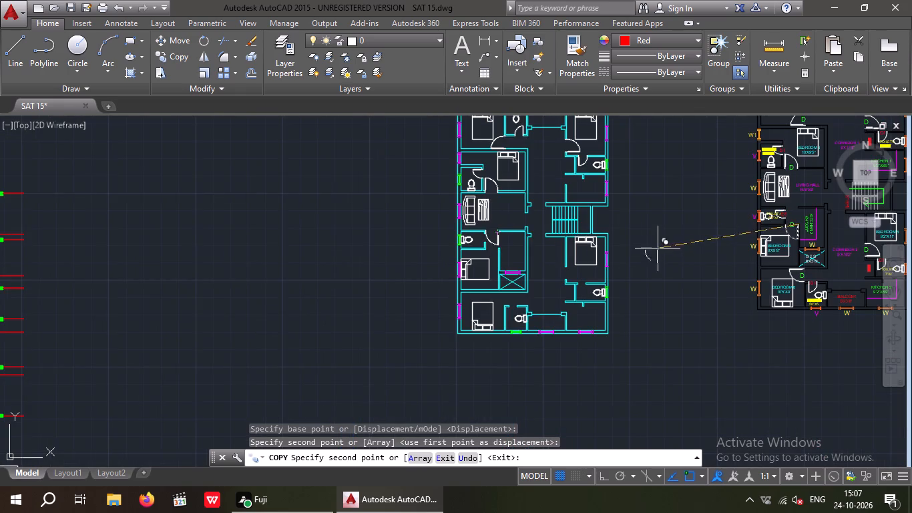
middle_drag(653, 242, 453, 228)
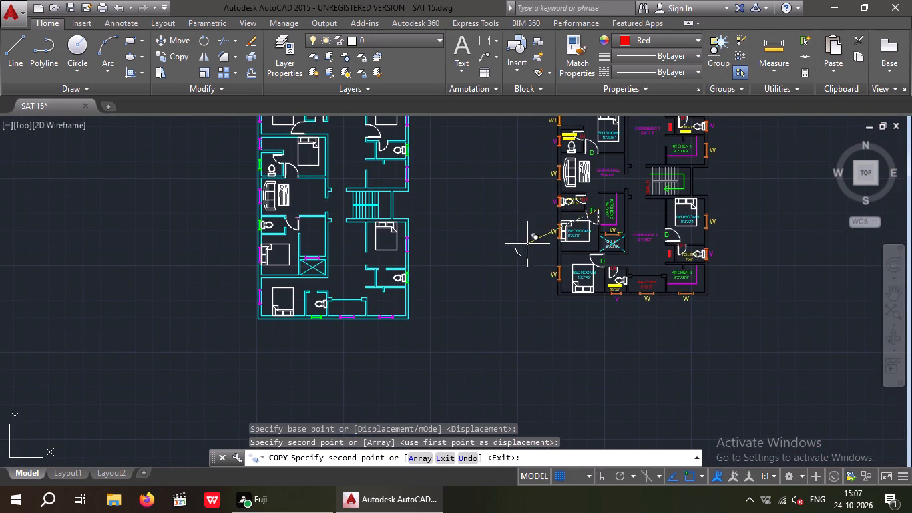
key(Escape)
Move the copied bedroom door down to the top corner, on the bedroom side, of the partition wall end between the bedroom and kitchen.
scroll(286, 225, up, 4)
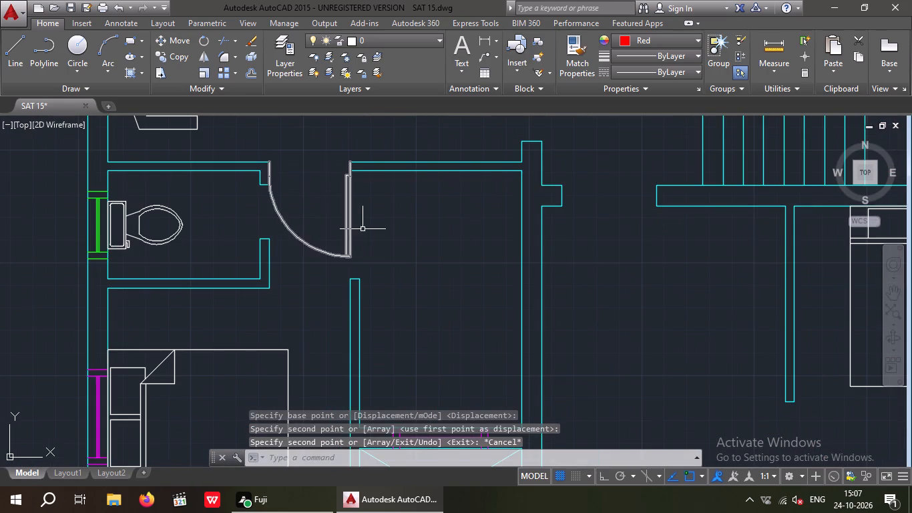
drag(379, 207, 307, 246)
click(306, 246)
click(174, 40)
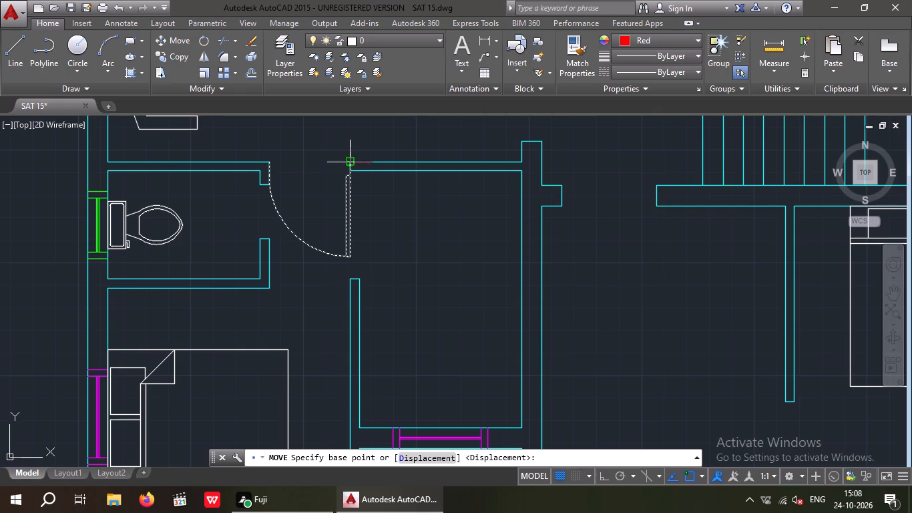
drag(351, 163, 350, 173)
scroll(355, 283, up, 3)
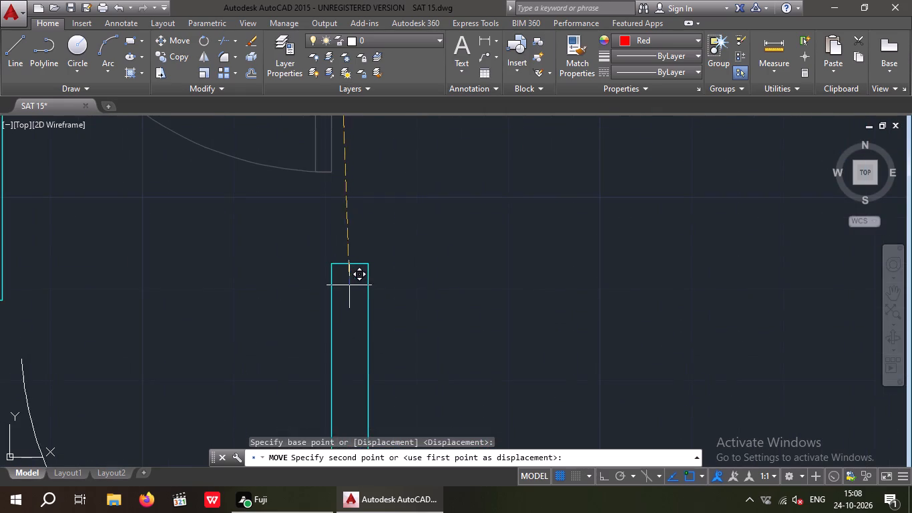
click(330, 261)
key(Escape)
Copy the TOILET 4 door (D1) from the reference plan to the upper outer wall-end corner of the matching cyan toilet opening.
scroll(337, 204, down, 3)
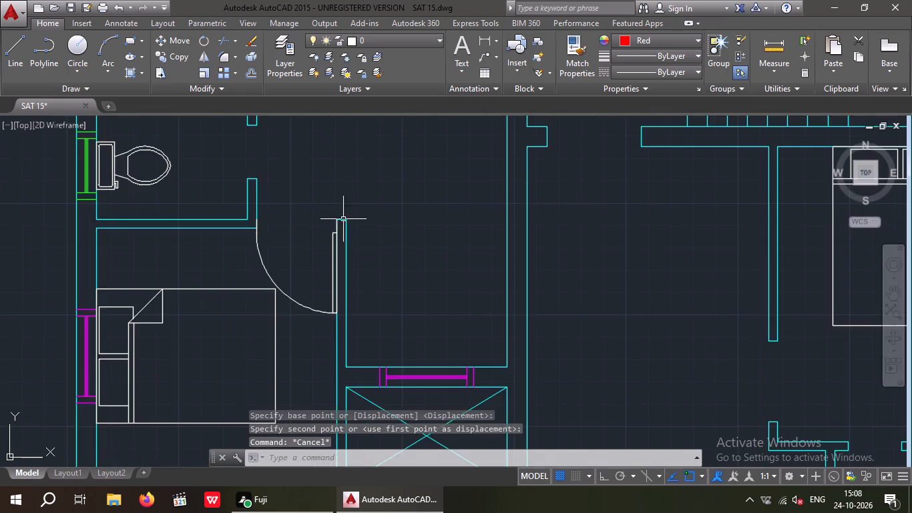
scroll(359, 203, down, 3)
middle_drag(369, 205, 330, 203)
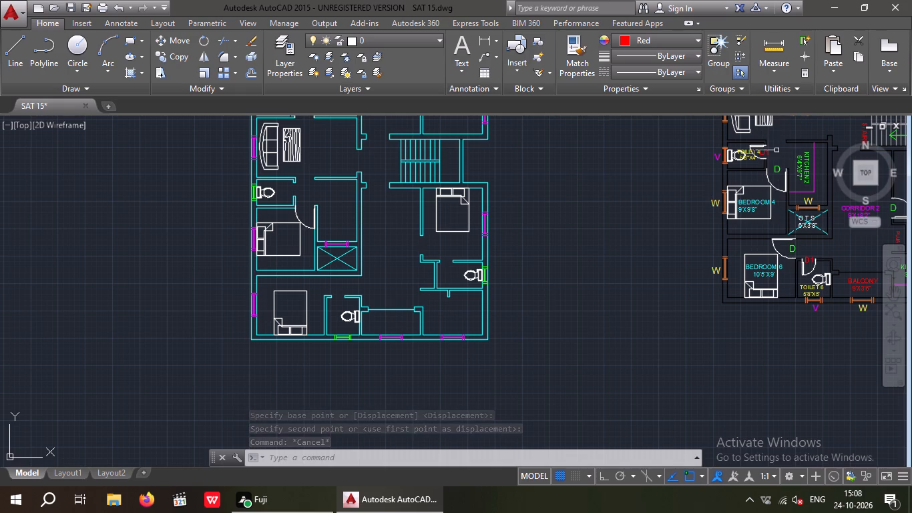
scroll(766, 142, up, 3)
scroll(720, 204, up, 3)
middle_drag(724, 202, 706, 248)
scroll(706, 246, down, 2)
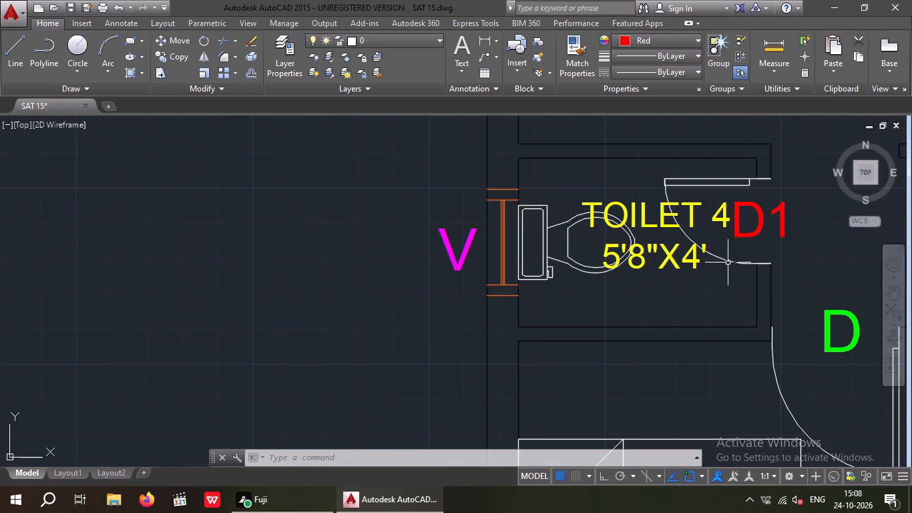
scroll(734, 264, up, 1)
drag(744, 280, 736, 263)
click(734, 244)
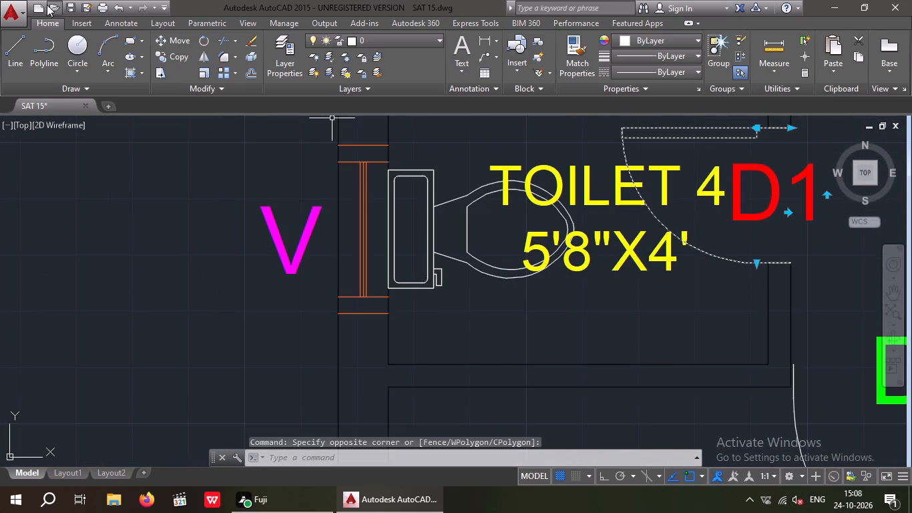
click(172, 55)
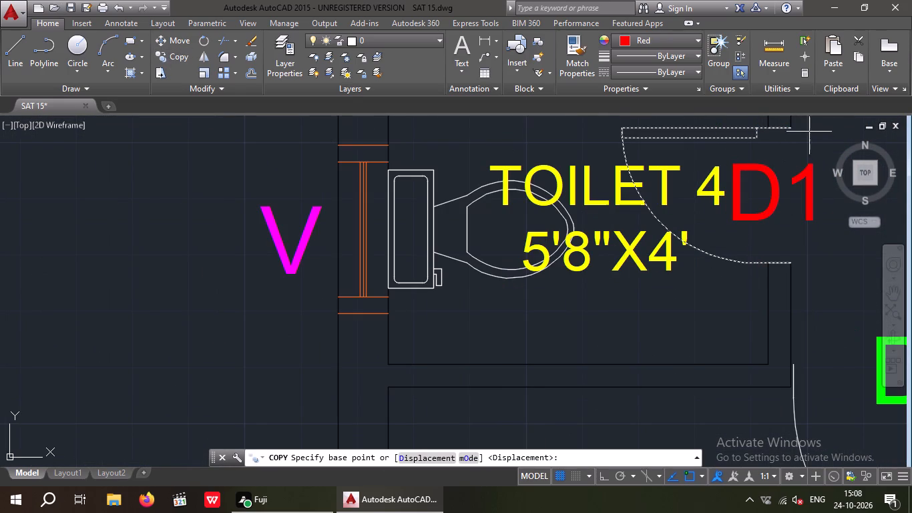
click(793, 126)
scroll(792, 126, down, 3)
middle_drag(661, 204, 814, 184)
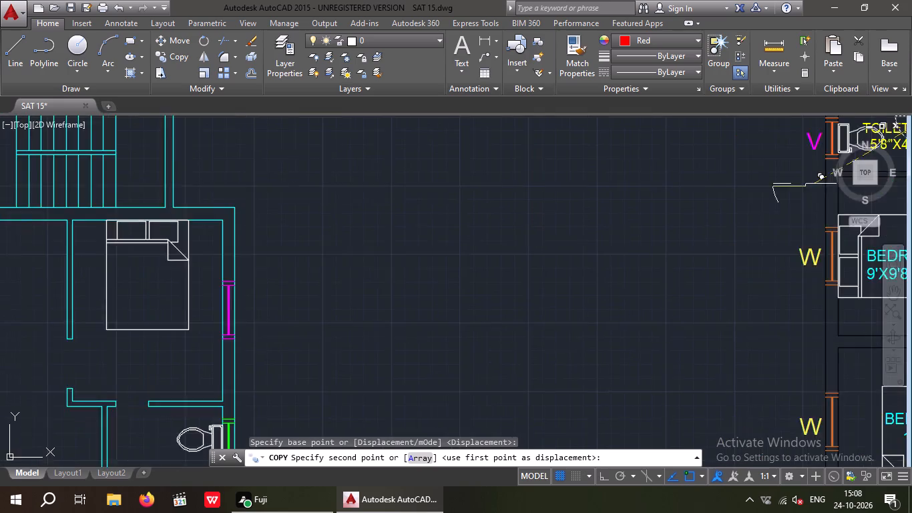
scroll(798, 182, down, 3)
scroll(428, 230, up, 5)
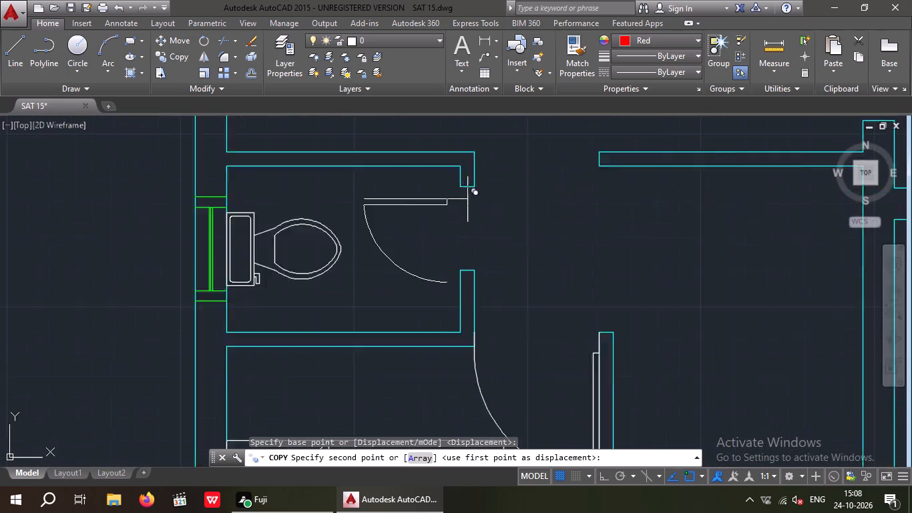
scroll(467, 199, up, 1)
click(475, 178)
scroll(475, 181, down, 2)
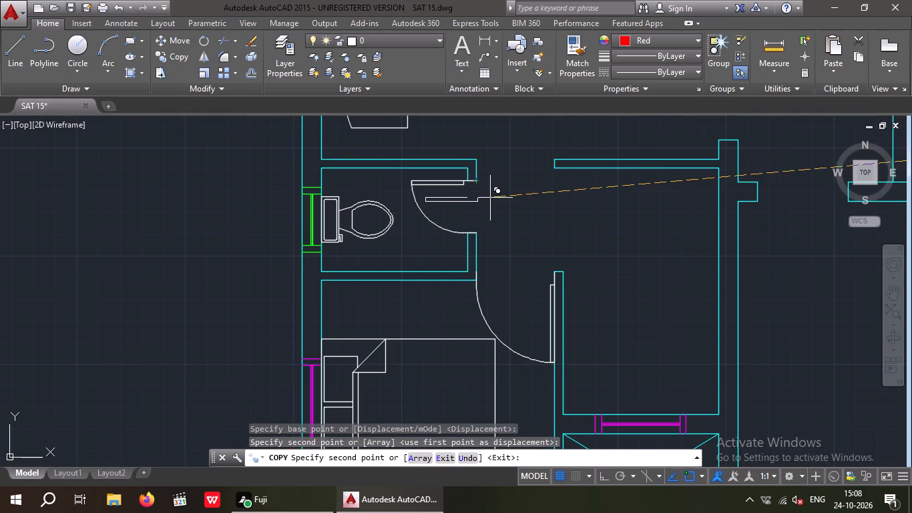
key(Escape)
key(Escape)
Draw a vertical line across the cyan BEDROOM 6 opening, from the toilet wall's outer upper corner to the wall above.
scroll(495, 200, down, 3)
middle_drag(480, 208, 350, 193)
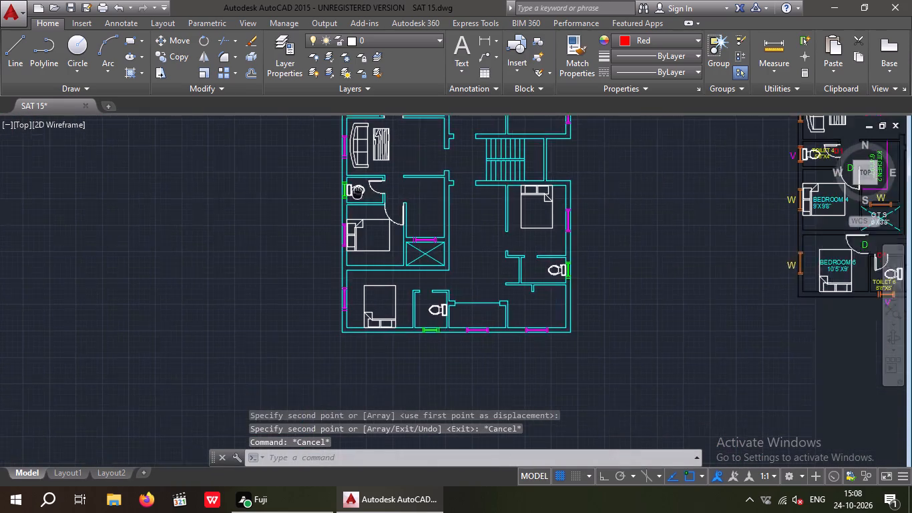
middle_drag(350, 193, 334, 194)
scroll(354, 186, down, 2)
scroll(538, 184, up, 3)
middle_drag(566, 195, 592, 185)
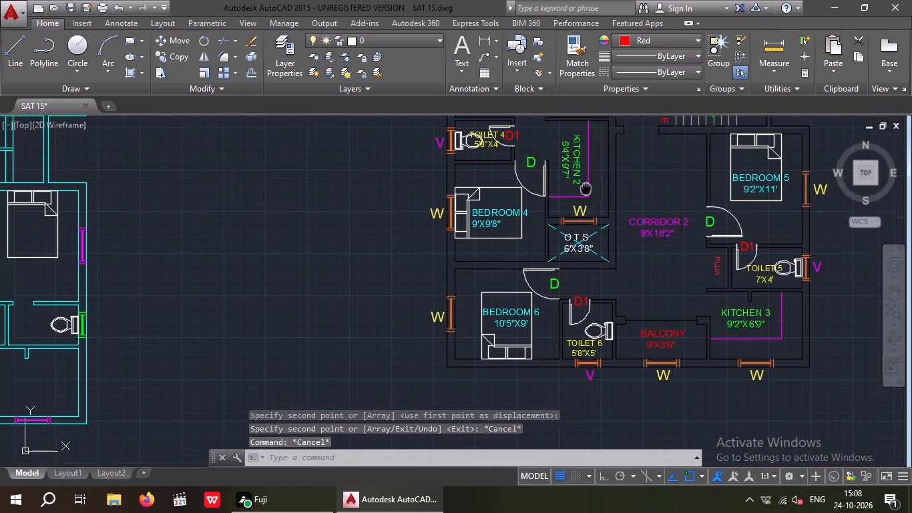
middle_drag(592, 185, 602, 184)
scroll(593, 184, down, 2)
middle_drag(326, 232, 420, 216)
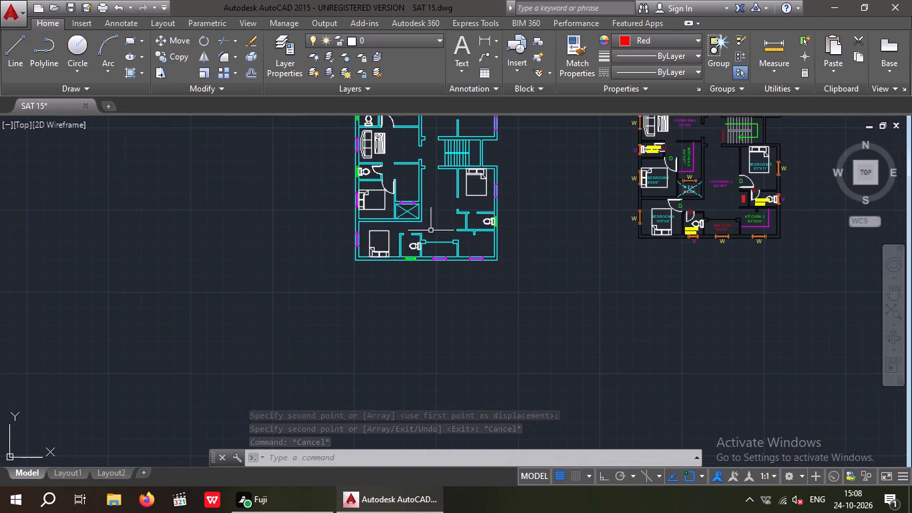
scroll(671, 192, up, 3)
scroll(653, 210, down, 3)
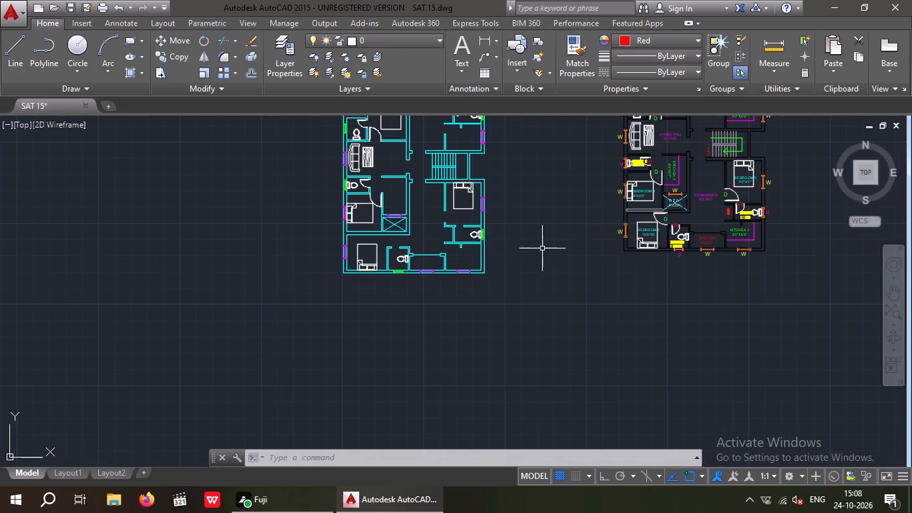
scroll(377, 250, up, 3)
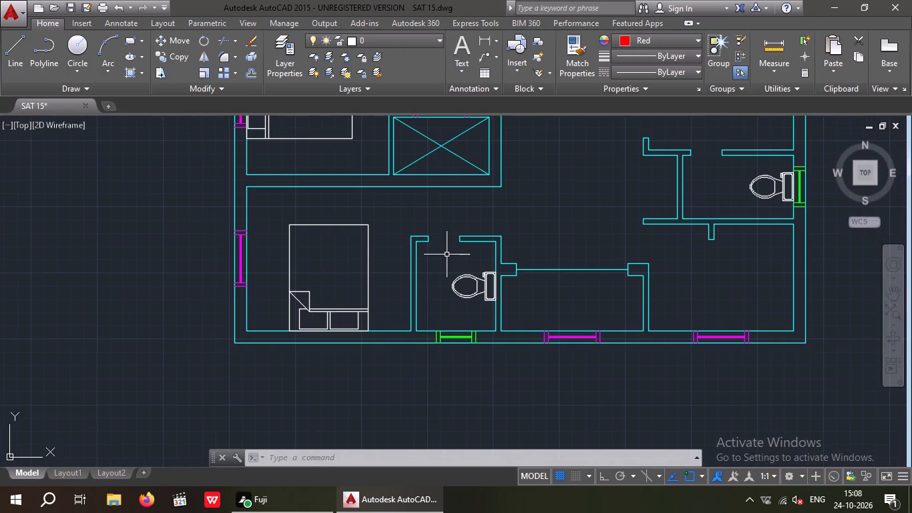
text(L)
key(space)
scroll(405, 215, up, 1)
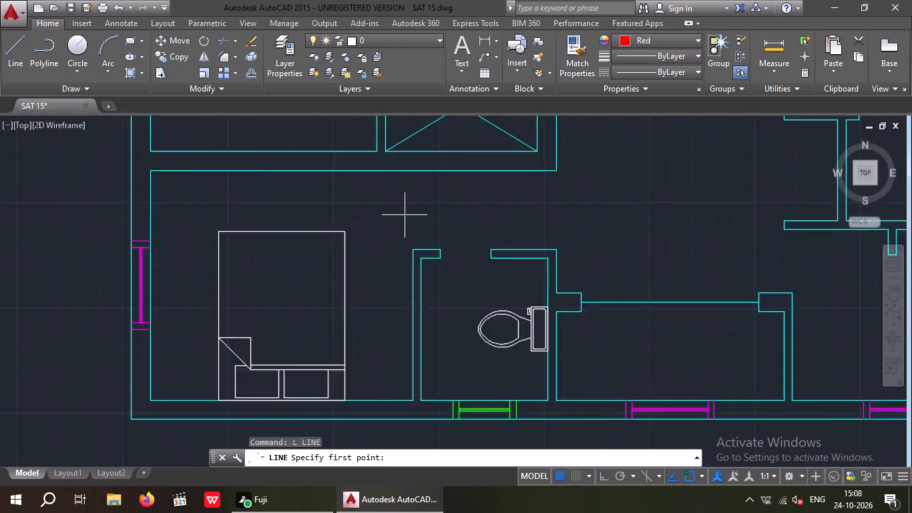
scroll(405, 215, up, 1)
drag(413, 272, 409, 242)
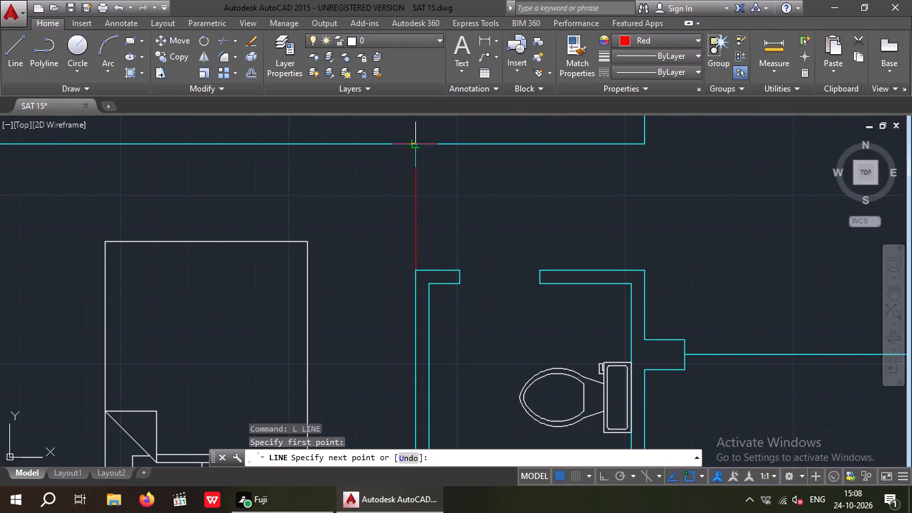
middle_drag(416, 152, 423, 206)
drag(425, 196, 426, 202)
key(Escape)
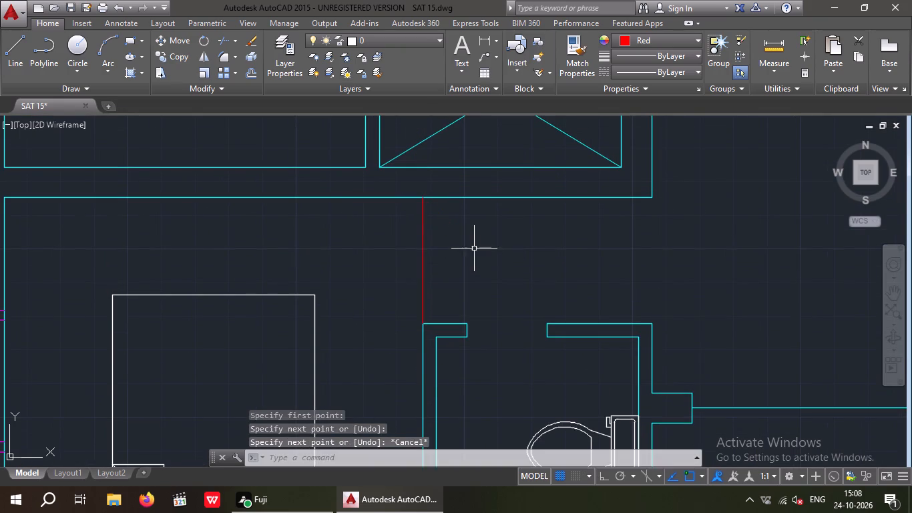
Copy the BEDROOM 6 door (D) from the reference plan to the upper end of the red vertical line in the cyan plan.
scroll(471, 238, down, 3)
middle_drag(455, 237, 355, 246)
scroll(362, 239, down, 2)
middle_drag(517, 242, 469, 261)
scroll(585, 237, up, 5)
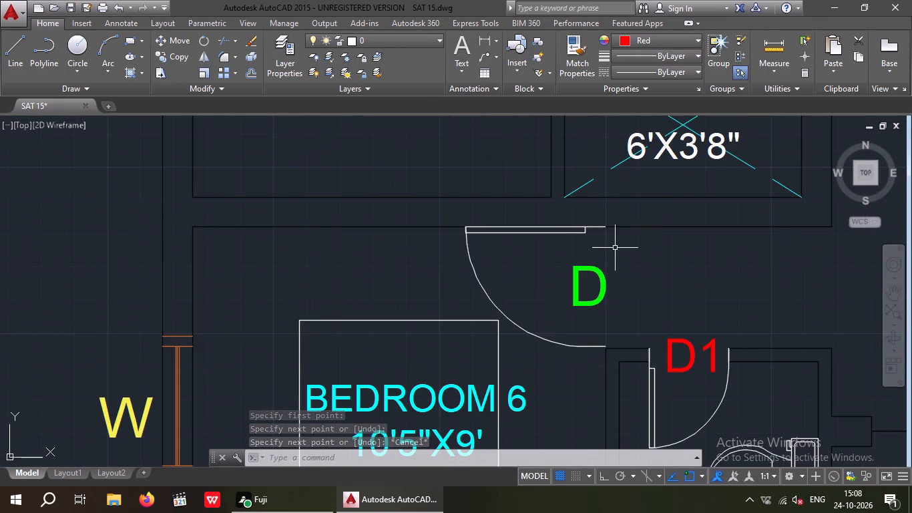
drag(527, 272, 461, 289)
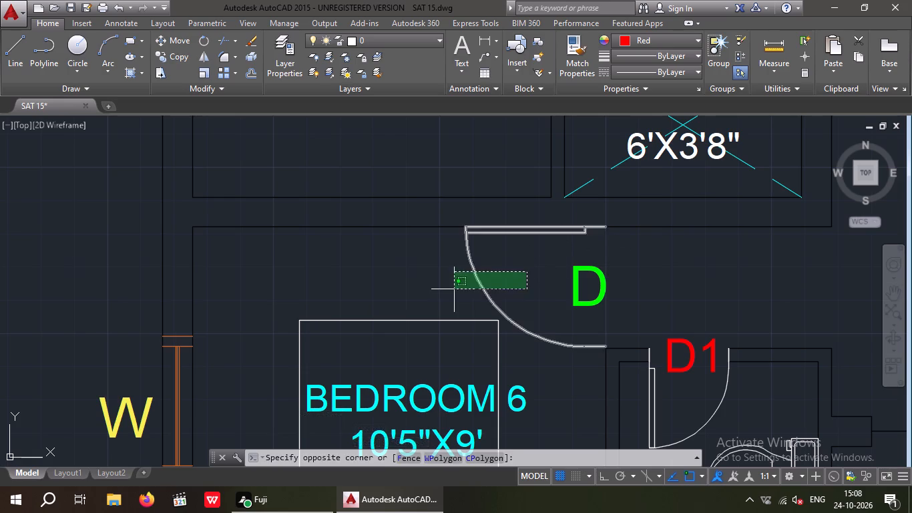
click(451, 291)
click(179, 58)
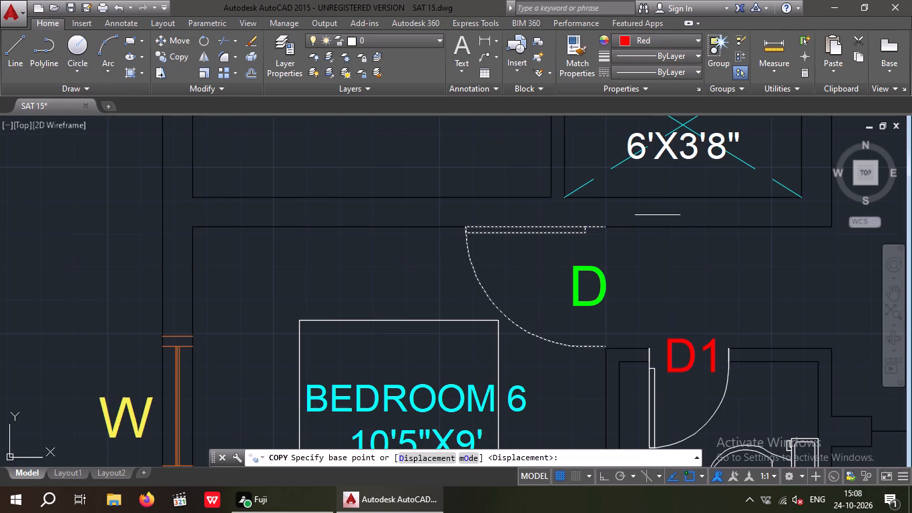
click(606, 226)
scroll(605, 226, down, 3)
middle_drag(451, 265, 574, 235)
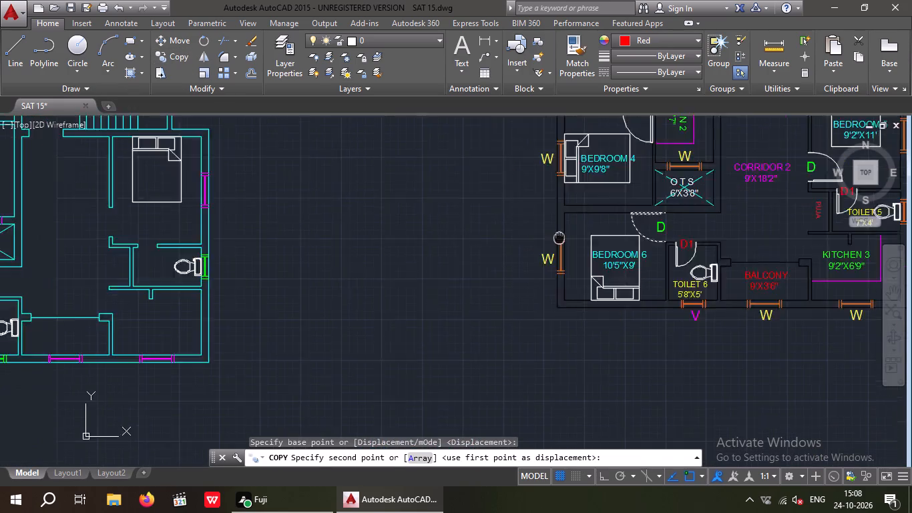
middle_drag(574, 235, 763, 234)
middle_drag(196, 268, 401, 265)
scroll(399, 256, up, 4)
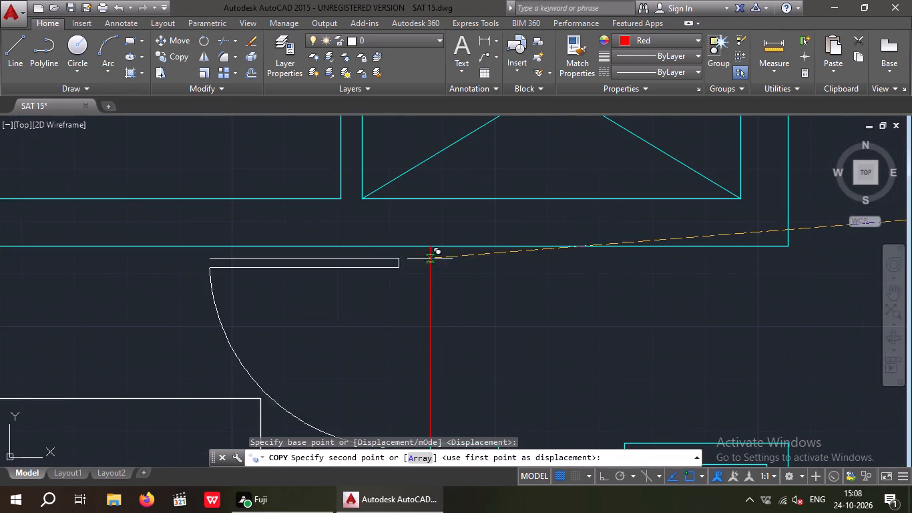
click(428, 244)
key(Escape)
Delete the red vertical helper line across the cyan BEDROOM 6 opening.
drag(447, 279, 389, 343)
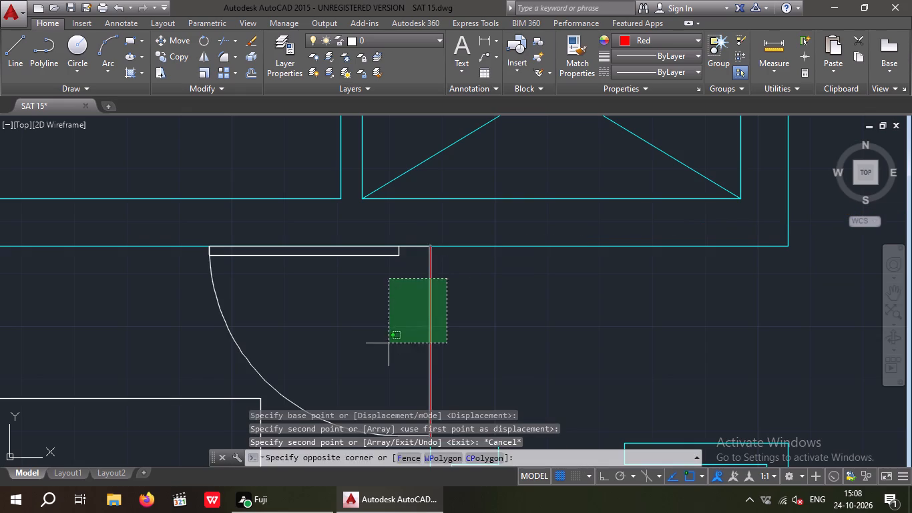
click(389, 343)
key(Delete)
scroll(427, 280, down, 4)
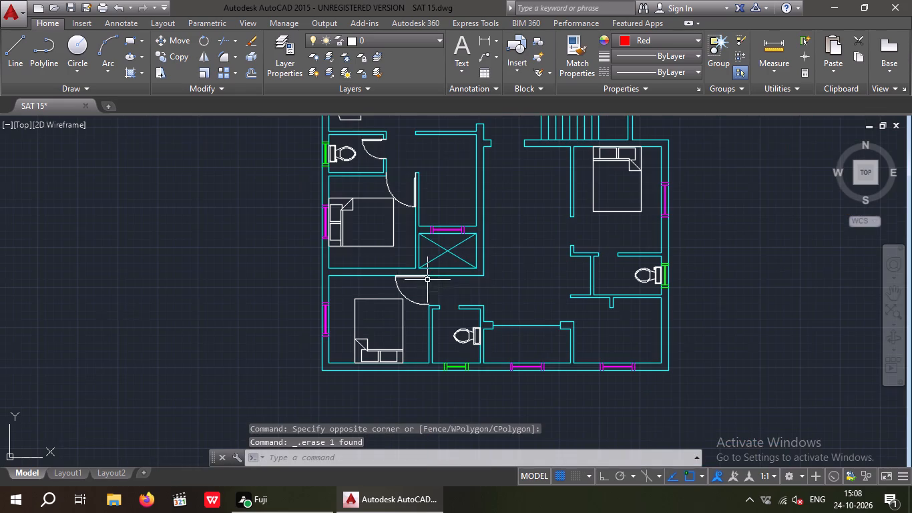
key(Escape)
key(Escape)
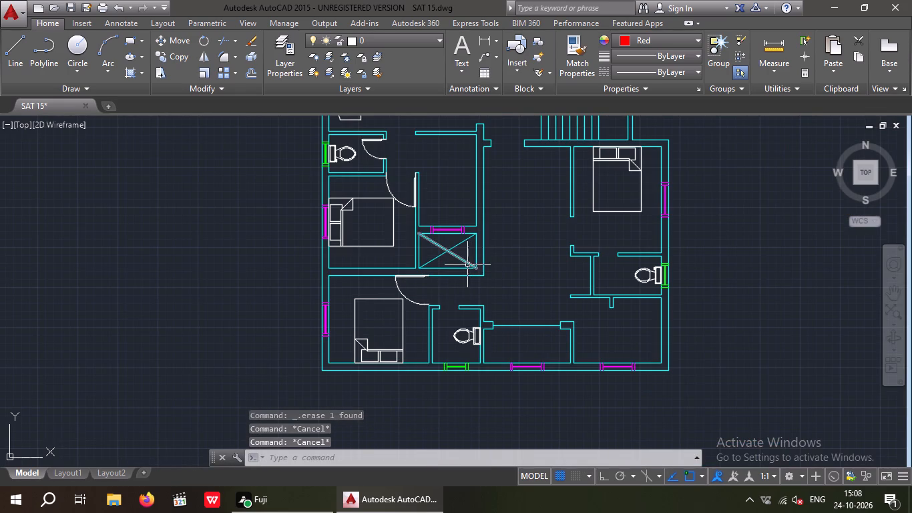
Copy the TOILET 6 door (D1) from the reference plan to the upper wall-end corner, on the bedroom side, of the matching cyan toilet opening.
middle_drag(467, 264, 183, 256)
scroll(251, 218, down, 1)
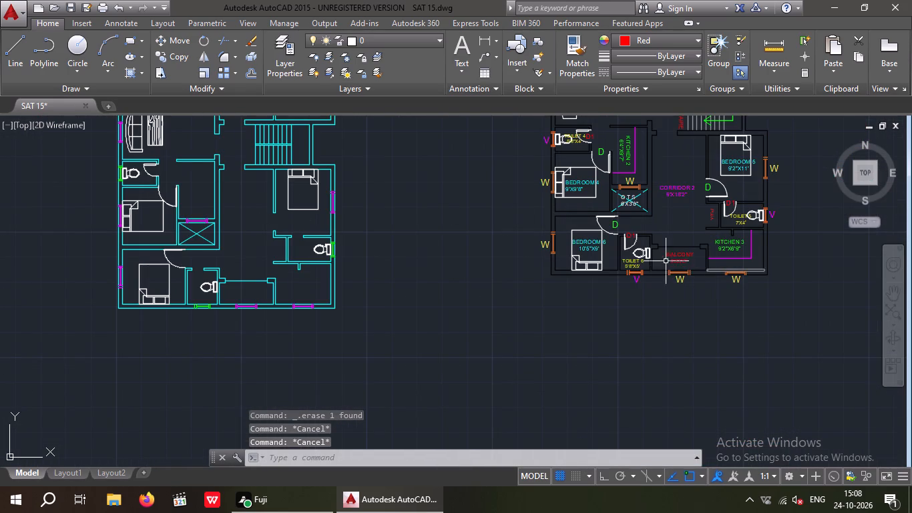
scroll(635, 238, up, 3)
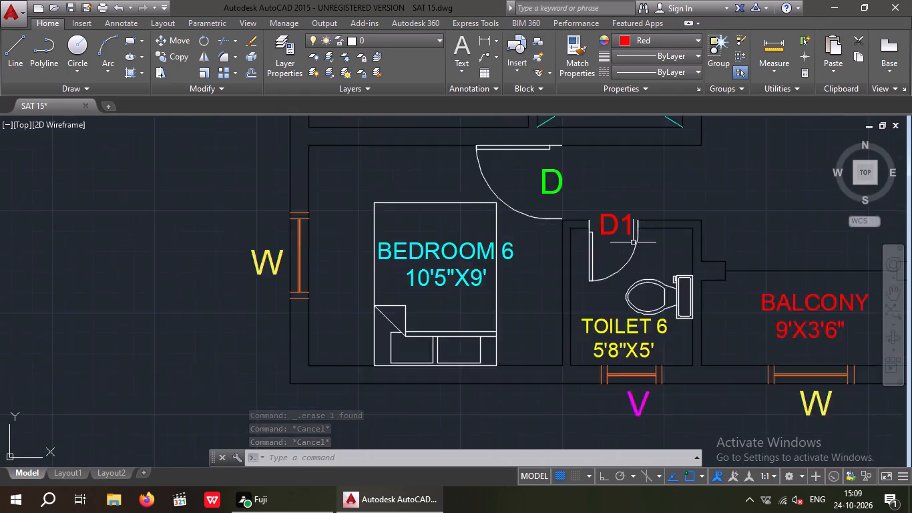
scroll(633, 242, up, 2)
drag(574, 260, 550, 290)
click(539, 293)
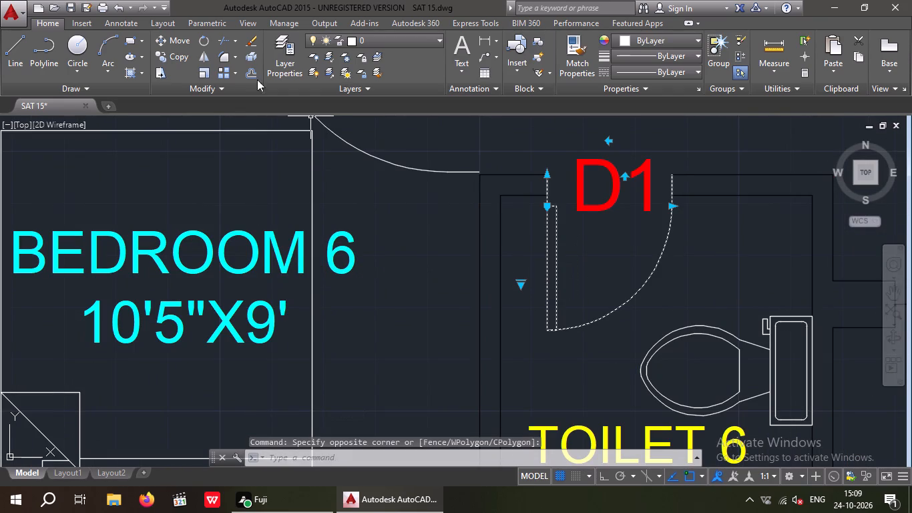
click(181, 57)
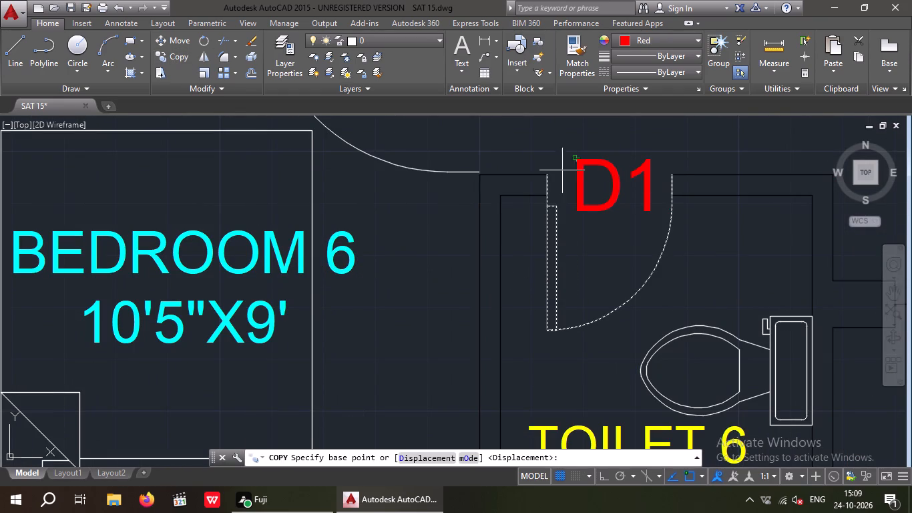
click(549, 172)
scroll(553, 166, down, 3)
middle_drag(517, 200, 682, 201)
scroll(517, 211, down, 1)
middle_drag(537, 216, 693, 214)
scroll(634, 216, down, 2)
scroll(423, 234, up, 4)
scroll(391, 186, up, 1)
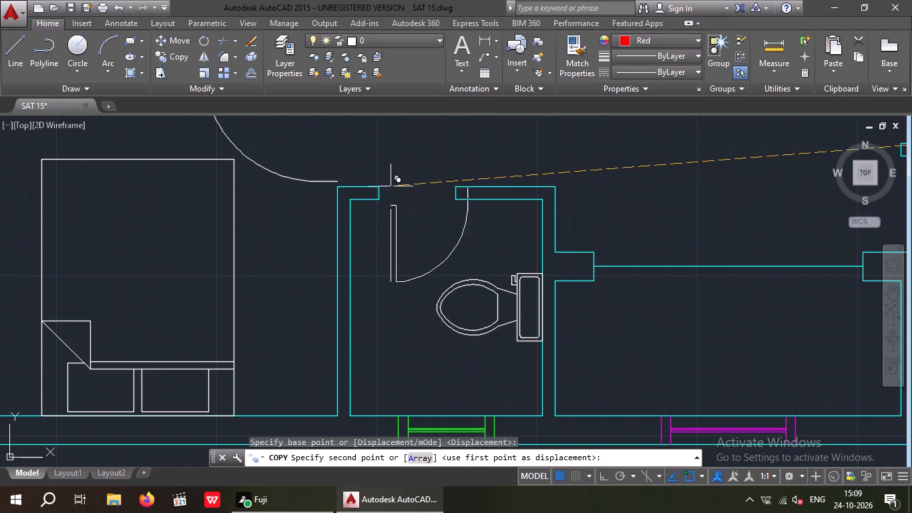
click(378, 185)
scroll(499, 182, down, 1)
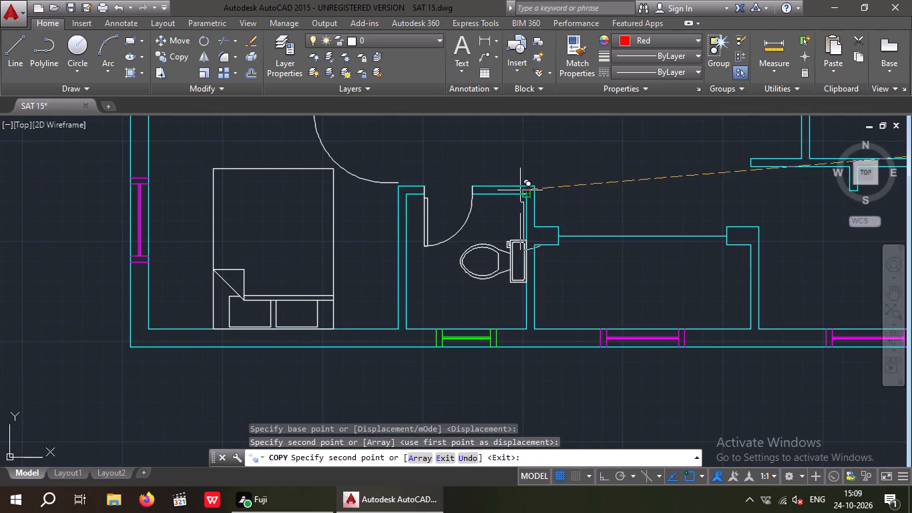
key(Escape)
Copy the TOILET 5 door (D1) from the reference plan to the upper wall-end corner, on the puja side, of the matching cyan toilet opening.
scroll(523, 165, down, 3)
middle_drag(512, 171, 345, 233)
middle_drag(389, 209, 330, 248)
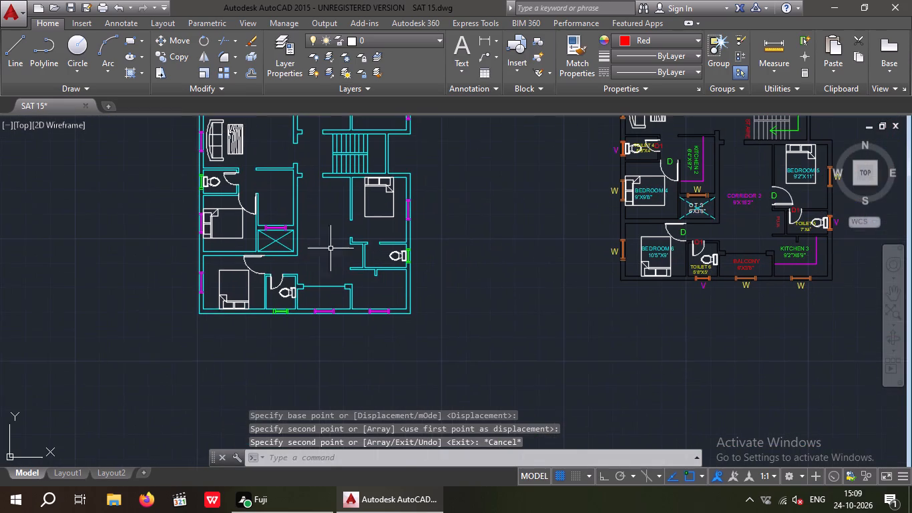
middle_drag(493, 240, 389, 258)
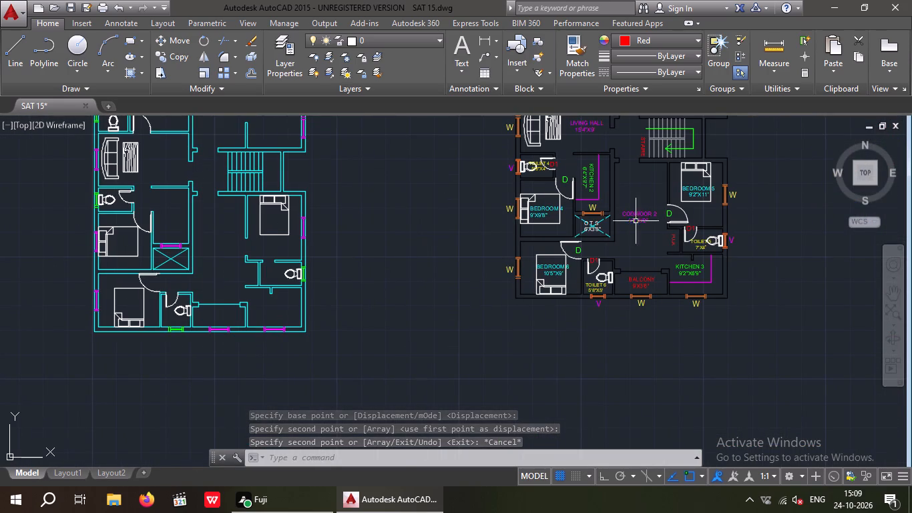
scroll(686, 233, up, 6)
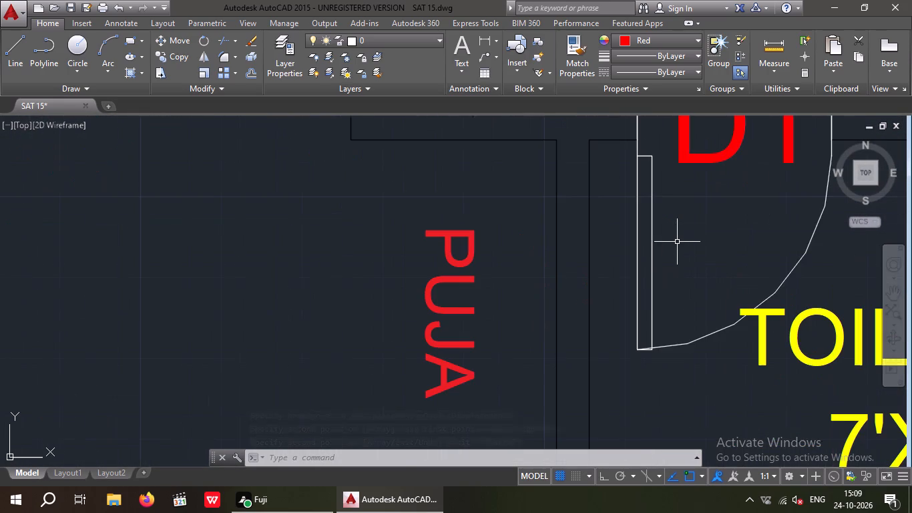
drag(682, 244, 616, 299)
click(599, 303)
scroll(643, 256, down, 2)
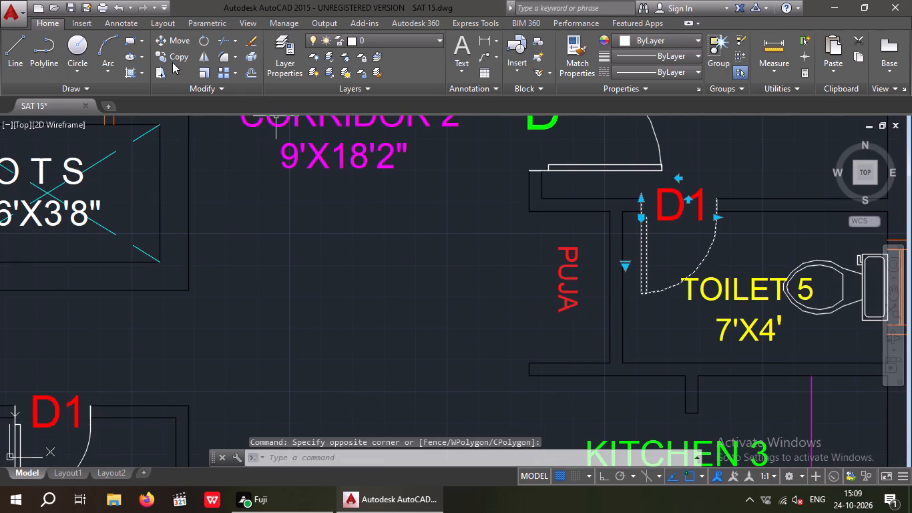
click(171, 61)
click(644, 195)
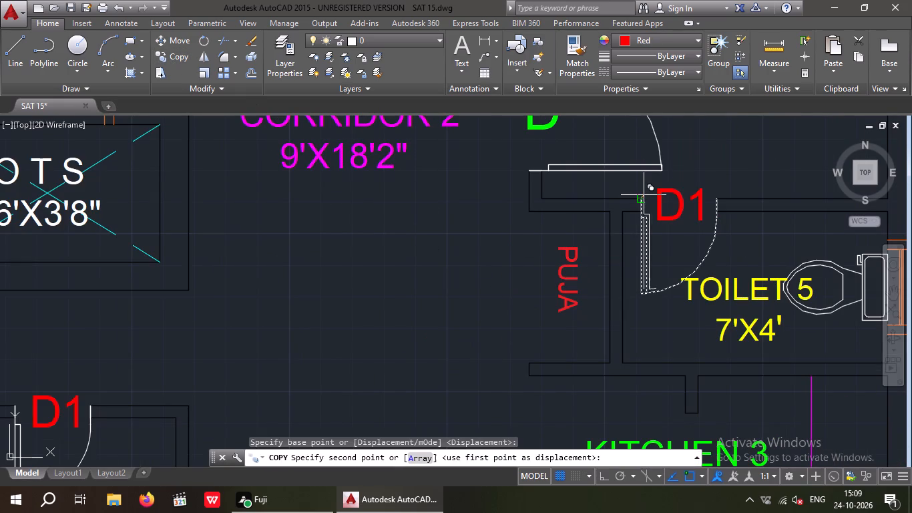
scroll(638, 196, down, 3)
middle_drag(511, 256, 750, 274)
scroll(724, 274, down, 2)
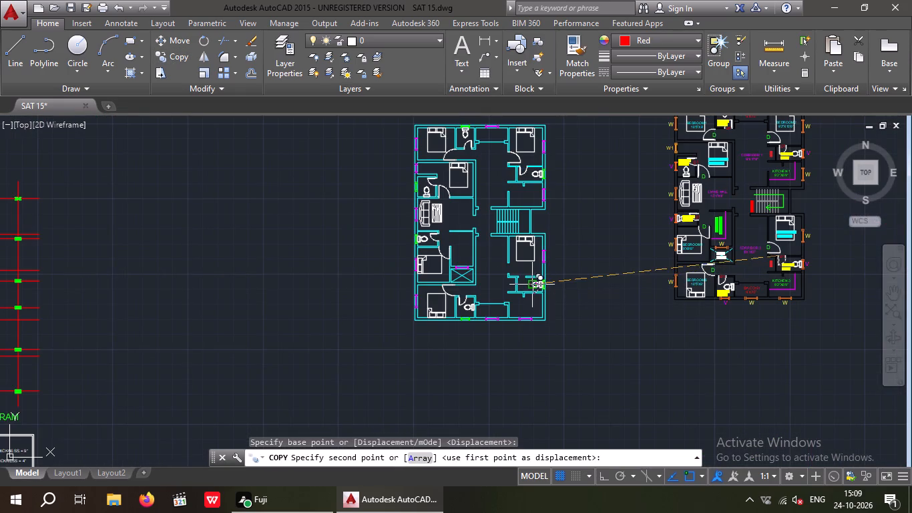
scroll(525, 279, up, 6)
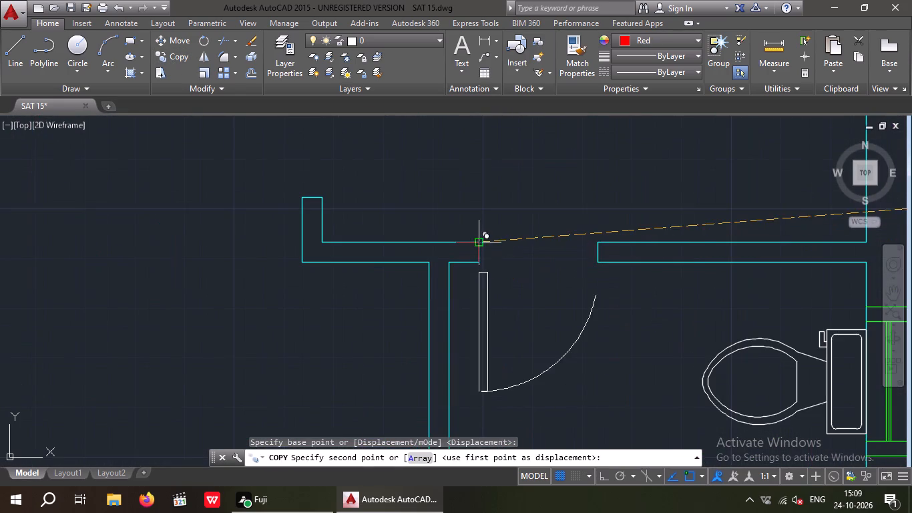
click(477, 238)
key(Escape)
scroll(506, 258, down, 6)
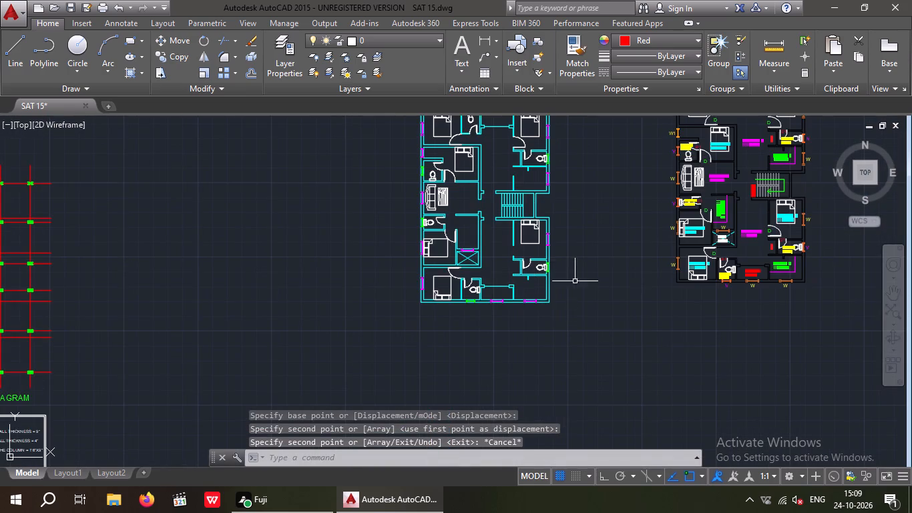
middle_drag(570, 285, 485, 289)
right_click(481, 289)
key(Escape)
key(Escape)
key(Escape)
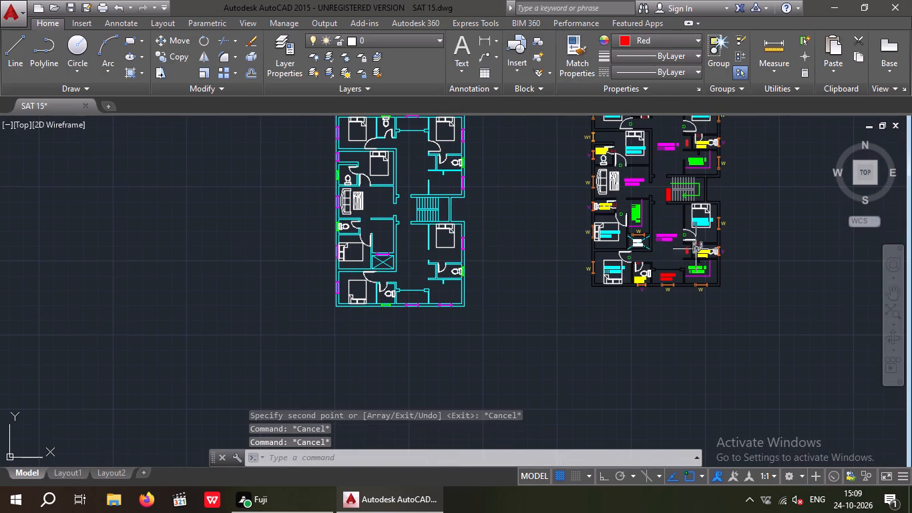
Copy the BEDROOM 5 door (D) from the reference plan to the corridor-side corner of the lower wall end at the matching cyan opening.
scroll(690, 241, up, 4)
drag(732, 200, 706, 210)
click(698, 214)
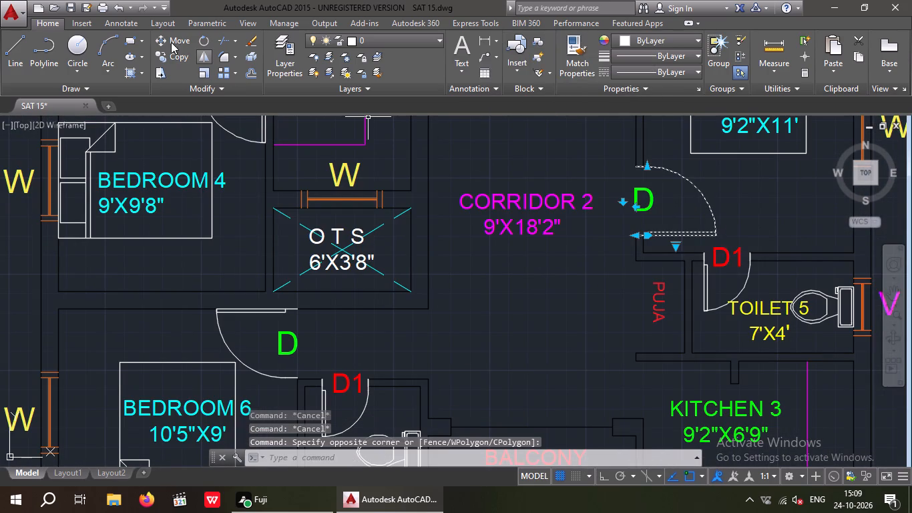
click(178, 57)
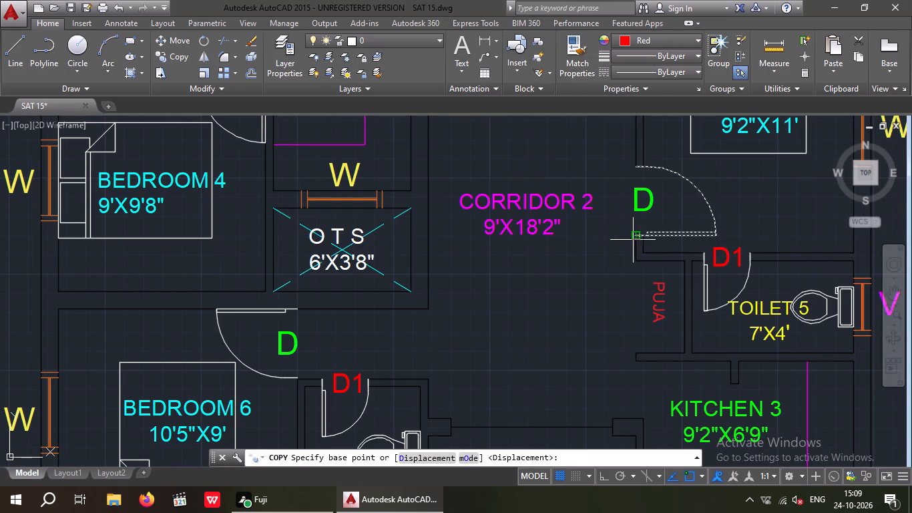
click(634, 234)
scroll(629, 236, down, 4)
middle_drag(531, 275, 680, 279)
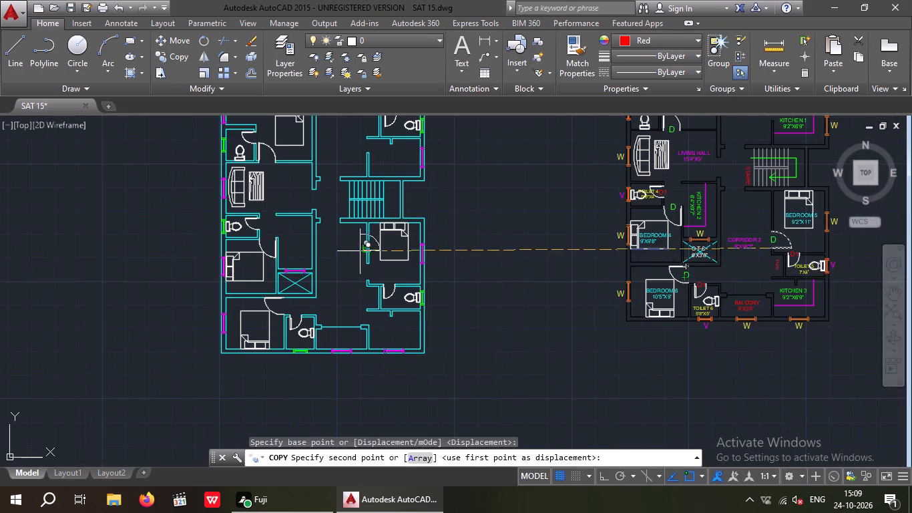
scroll(381, 280, up, 3)
scroll(315, 257, up, 3)
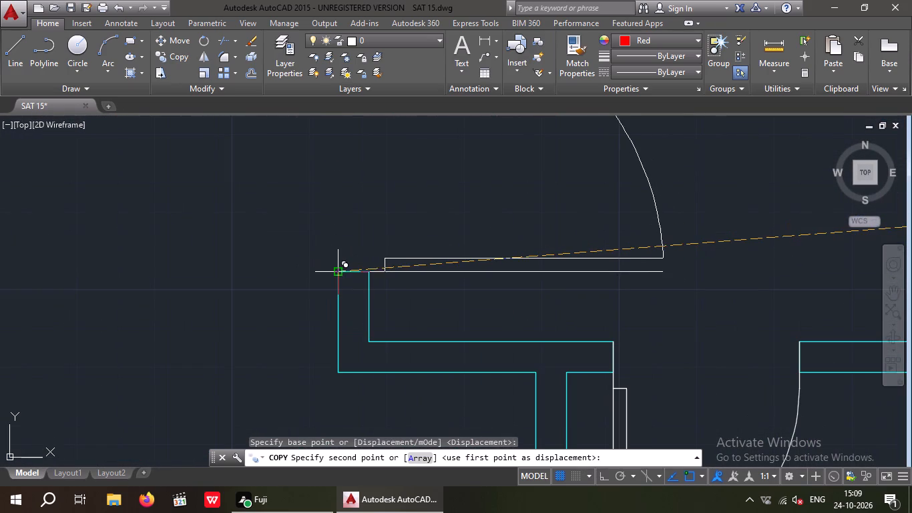
click(336, 271)
key(Escape)
Save the drawing with the completed doors.
scroll(362, 232, down, 6)
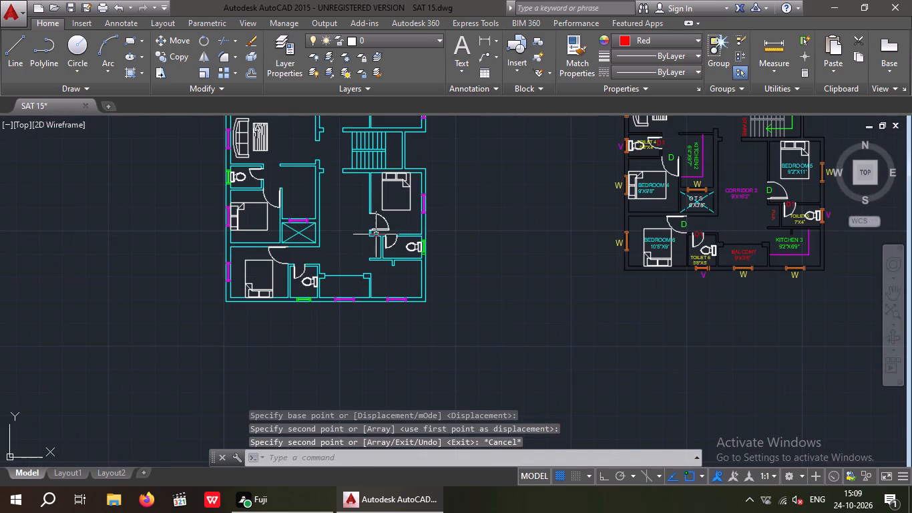
middle_drag(442, 252, 405, 295)
middle_drag(417, 266, 383, 307)
scroll(389, 295, down, 1)
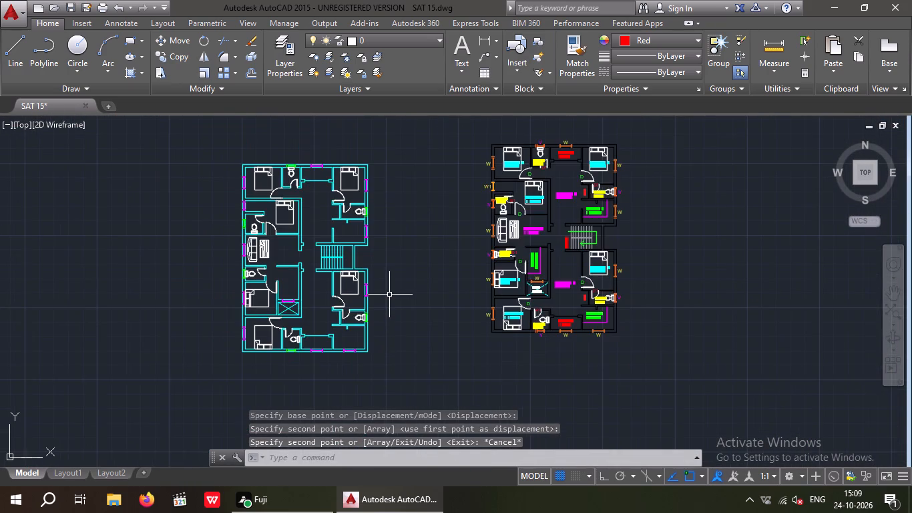
scroll(383, 303, down, 1)
middle_drag(381, 306, 368, 323)
scroll(364, 294, up, 2)
middle_drag(376, 293, 420, 295)
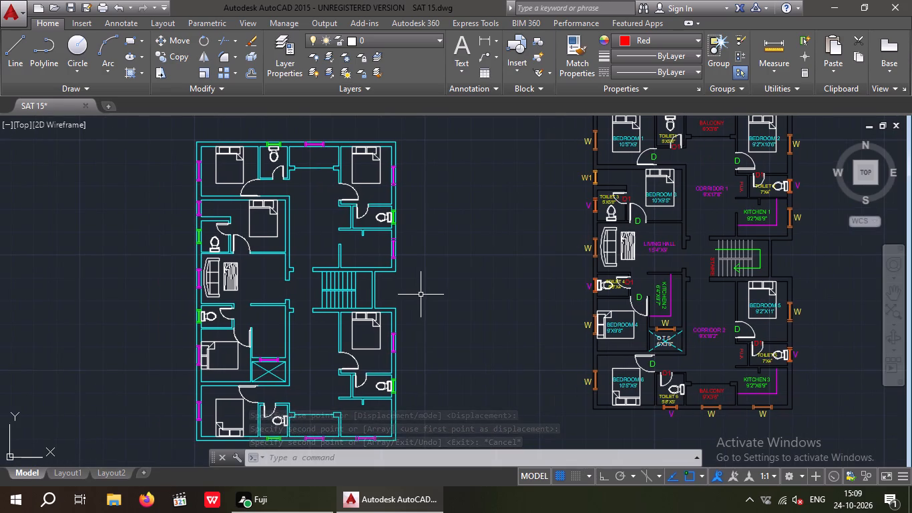
key(ctrl+s)
key(ctrl+s)
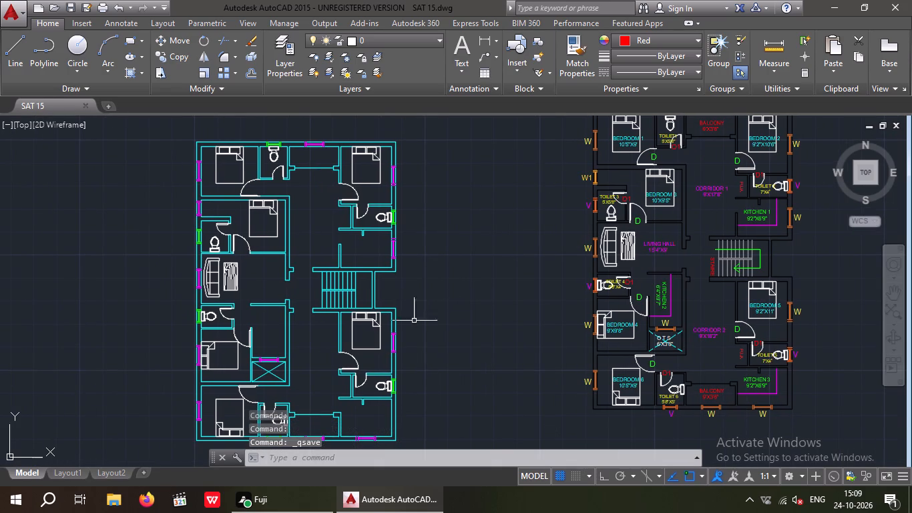
Create a magenta multiline text label "D" with 10" height in the empty space beside the cyan plan.
click(458, 51)
middle_drag(465, 177, 539, 192)
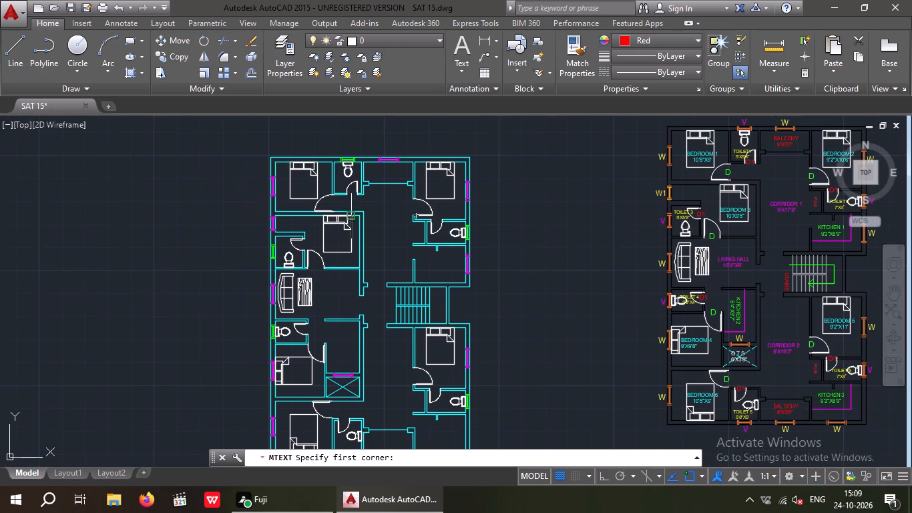
drag(83, 185, 93, 198)
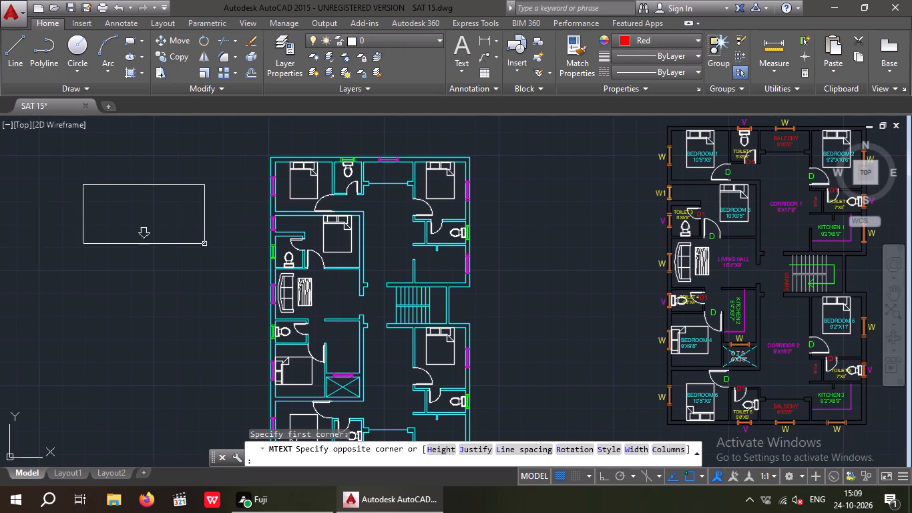
click(214, 245)
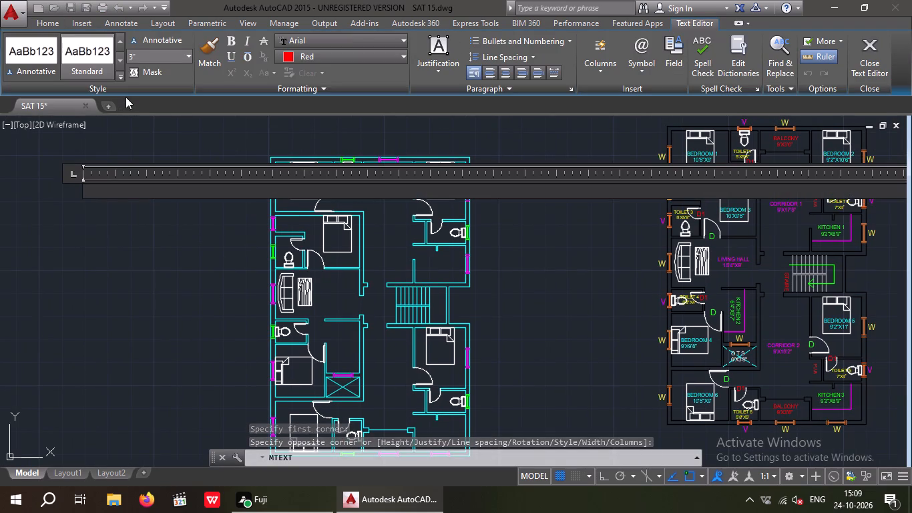
click(353, 59)
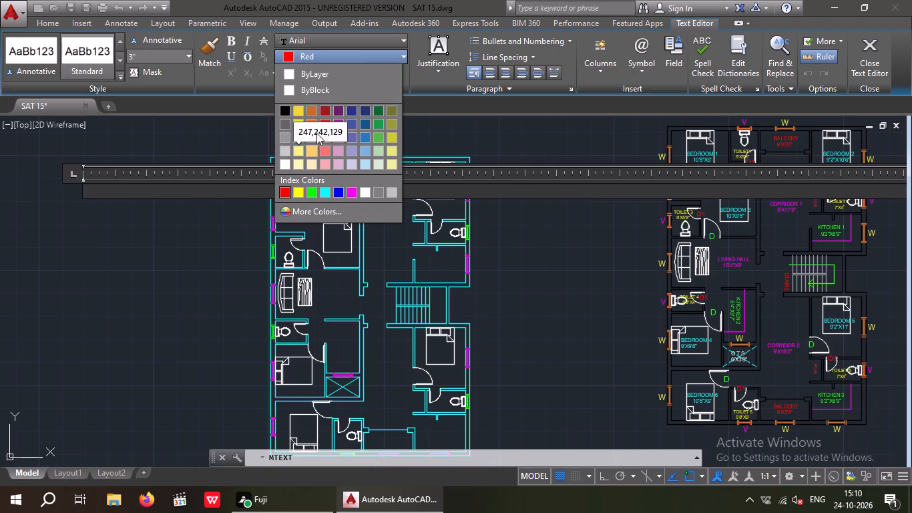
click(351, 190)
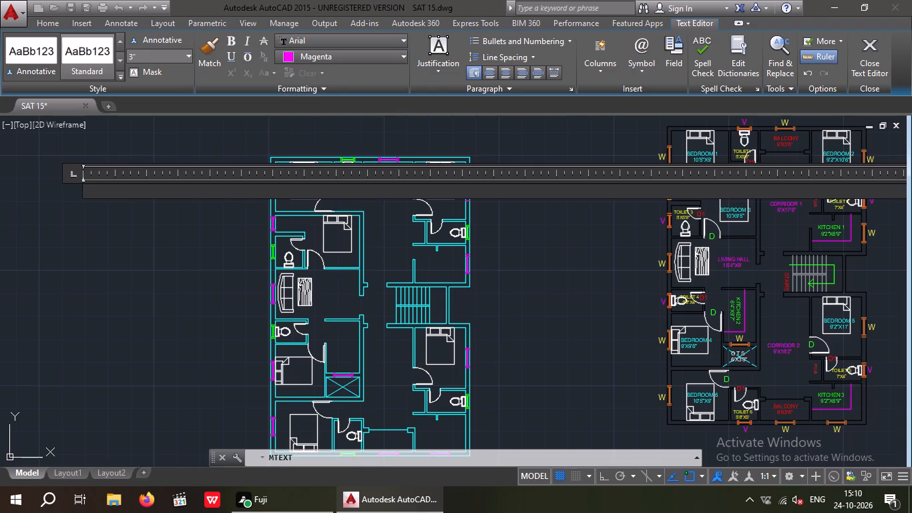
click(147, 59)
key(1)
key(0)
key(shift+quotedbl)
key(Return)
key(d)
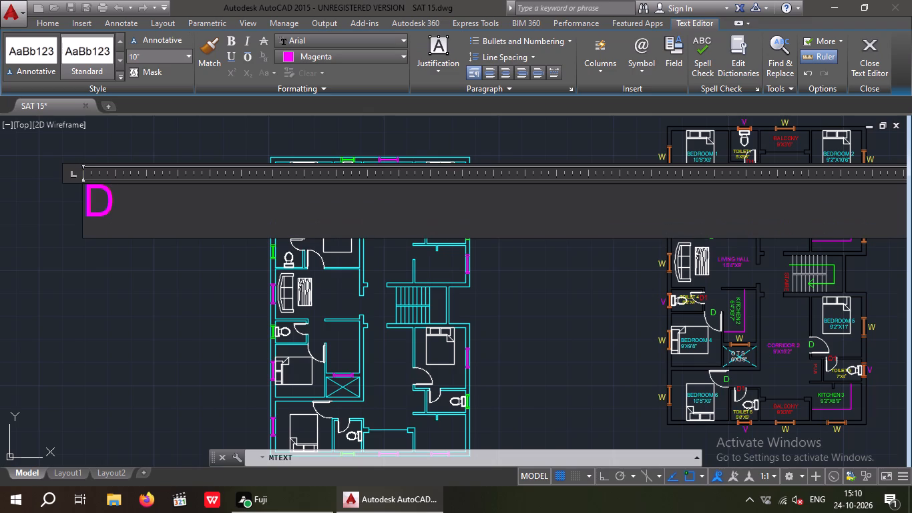
click(122, 275)
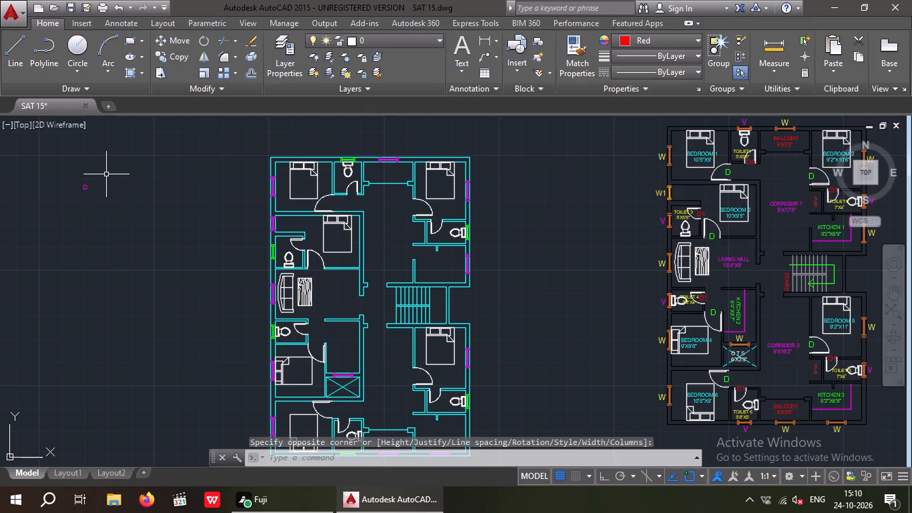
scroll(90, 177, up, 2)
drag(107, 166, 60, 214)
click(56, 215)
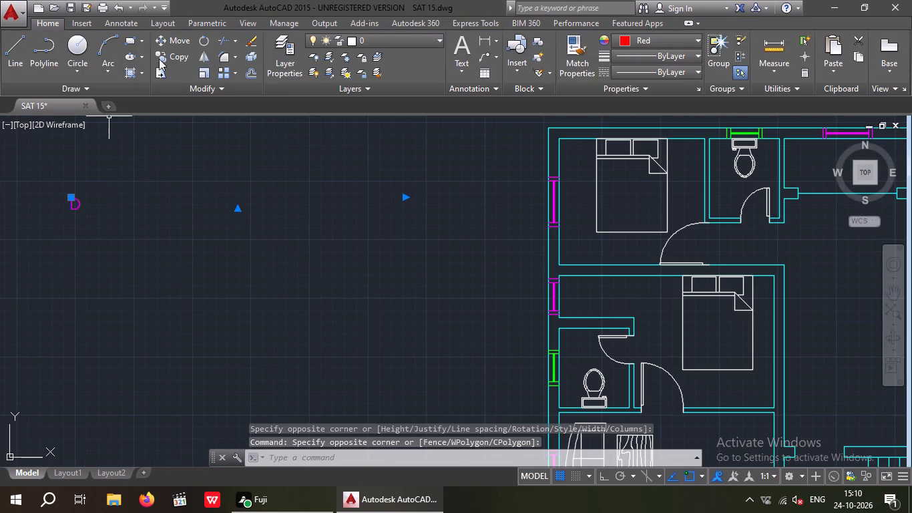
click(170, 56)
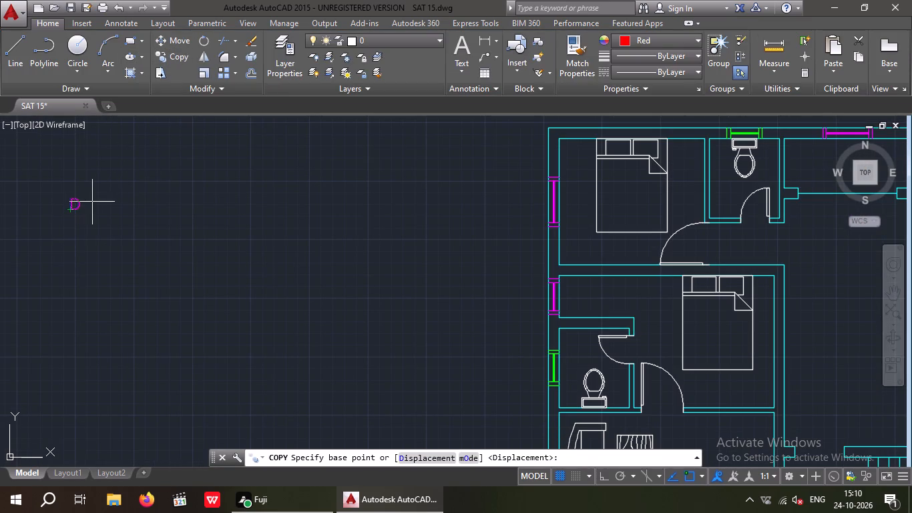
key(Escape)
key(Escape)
Move the D label into the door opening of the cyan bedroom matching BEDROOM 1.
drag(103, 185, 46, 220)
click(46, 220)
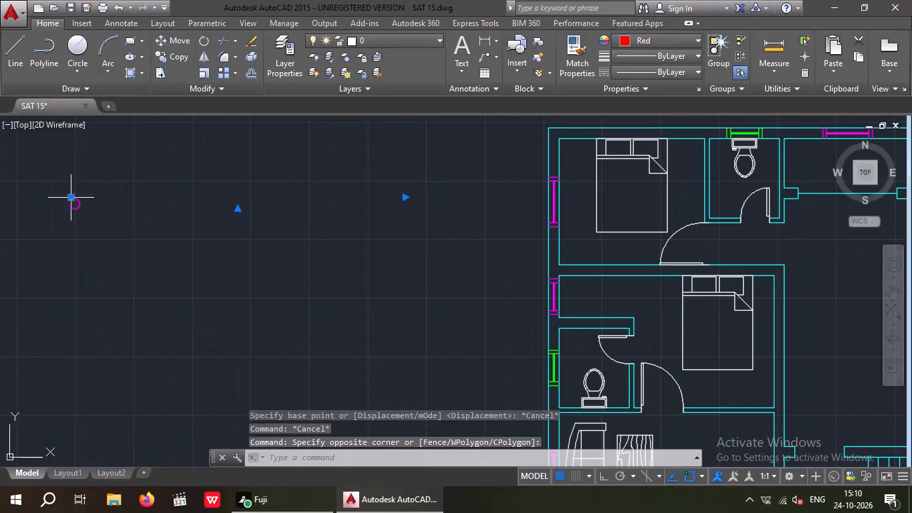
click(181, 41)
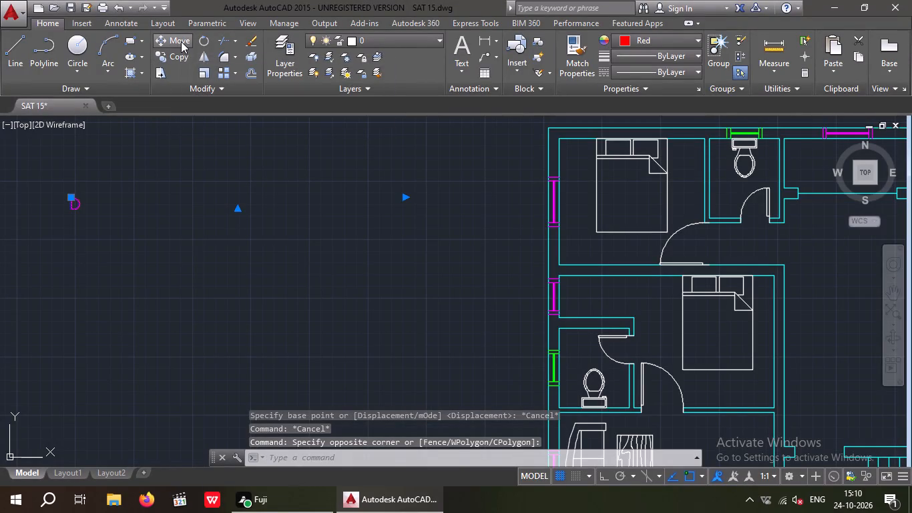
click(73, 209)
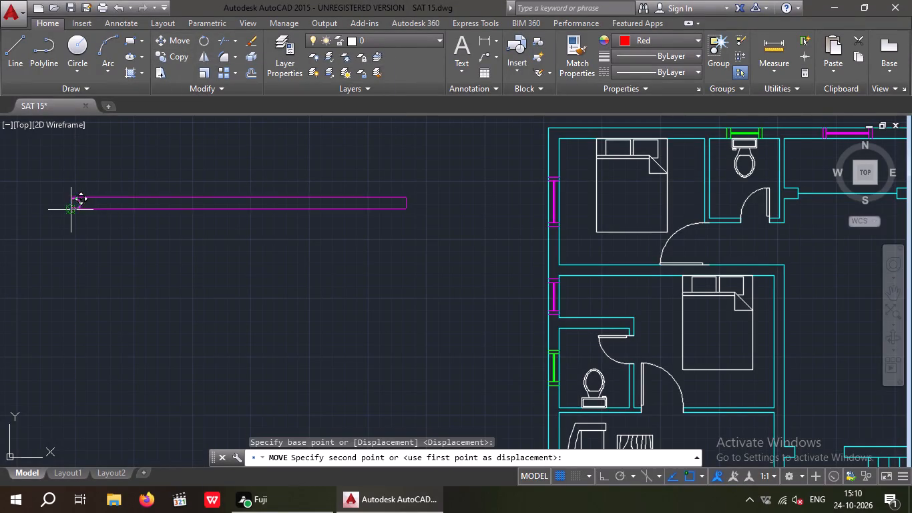
scroll(146, 210, down, 3)
scroll(284, 222, up, 5)
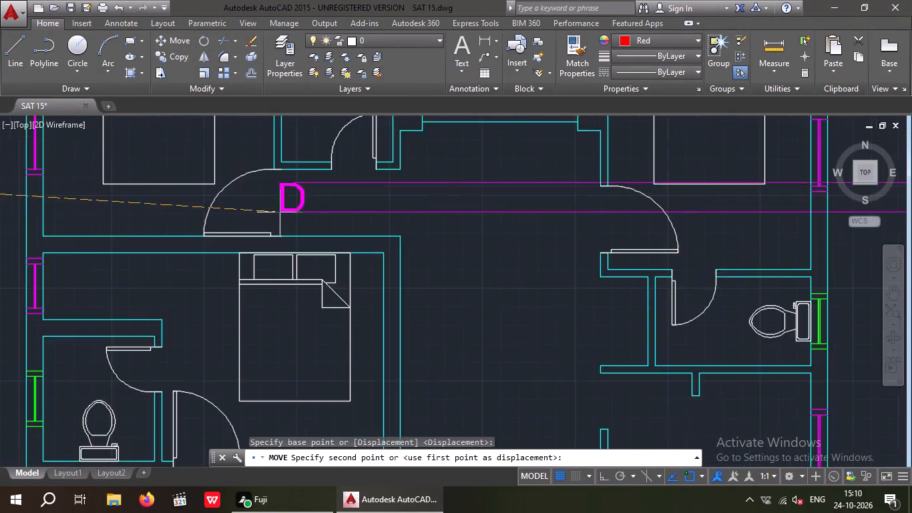
click(258, 215)
Add a magenta 10" multiline text label "D" in the door opening of the cyan bedroom matching BEDROOM 3.
scroll(266, 209, down, 4)
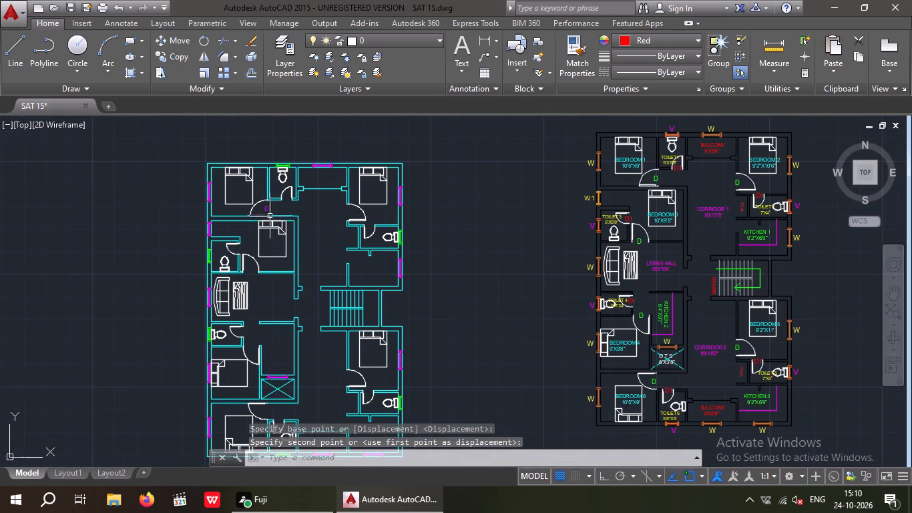
scroll(249, 274, up, 3)
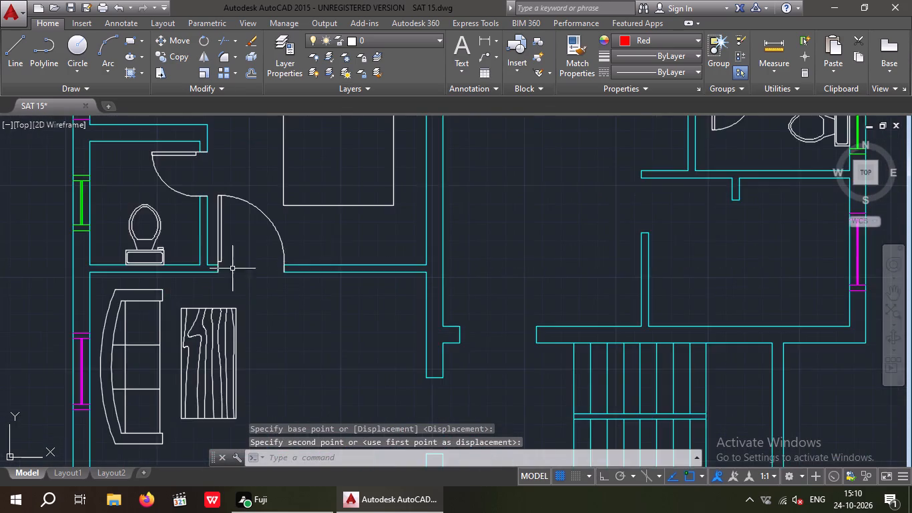
scroll(232, 269, up, 2)
drag(225, 249, 236, 282)
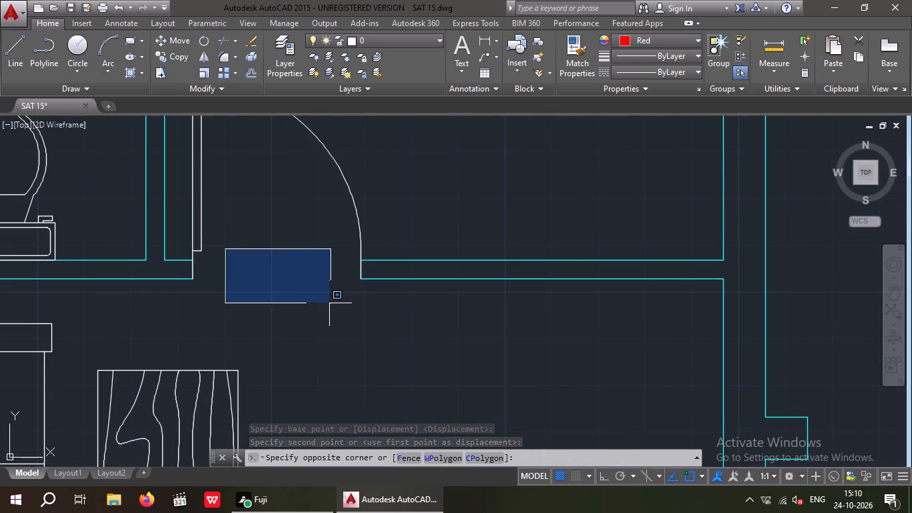
key(Escape)
click(465, 47)
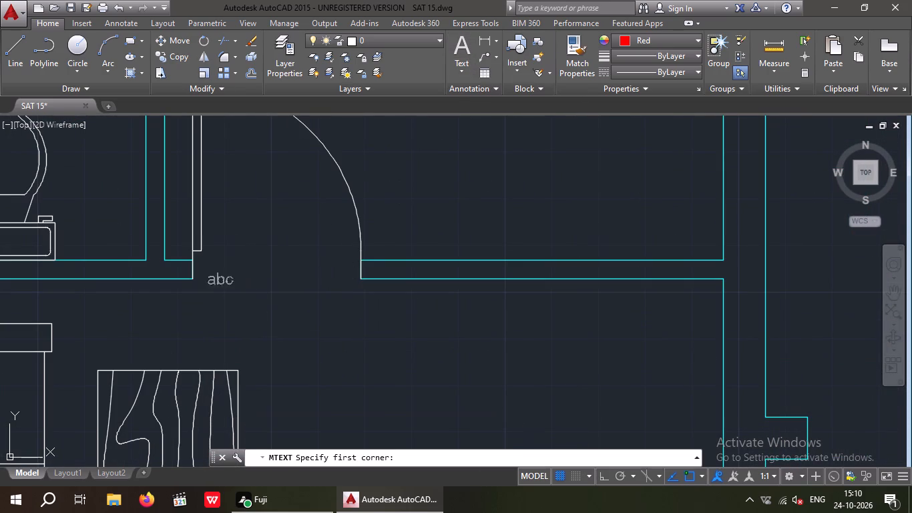
drag(239, 226, 264, 264)
click(562, 353)
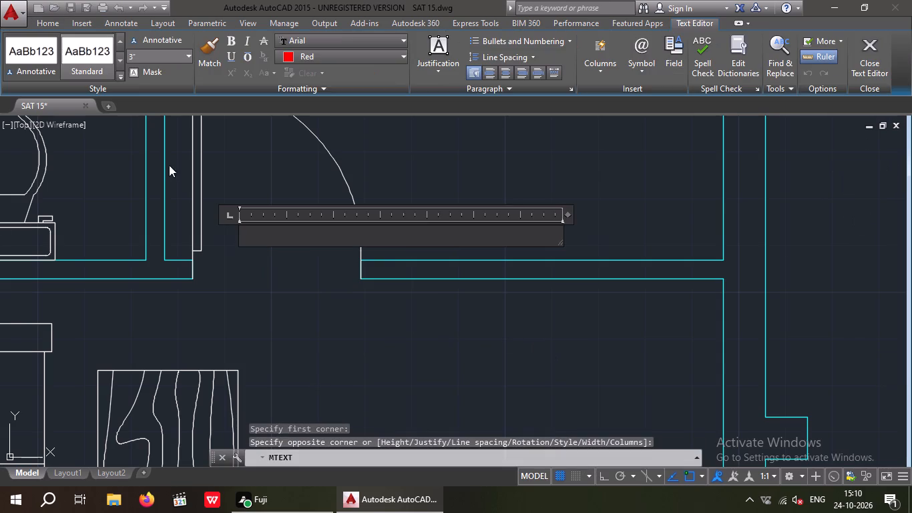
click(148, 57)
text(10)
key(shift+quotedbl)
key(Return)
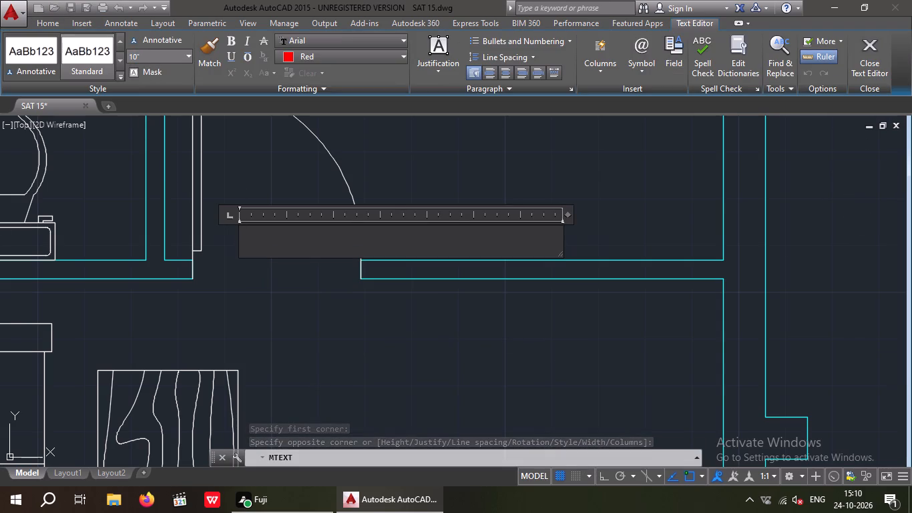
click(319, 54)
click(351, 192)
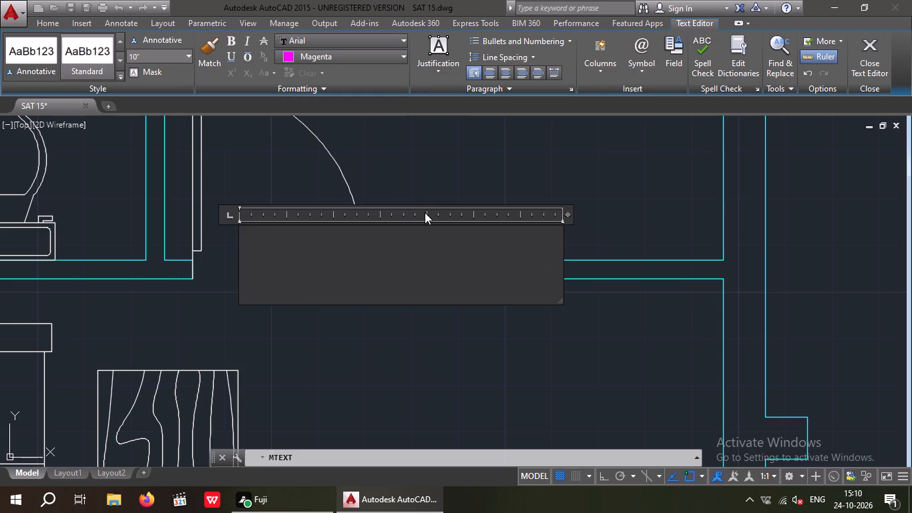
key(d)
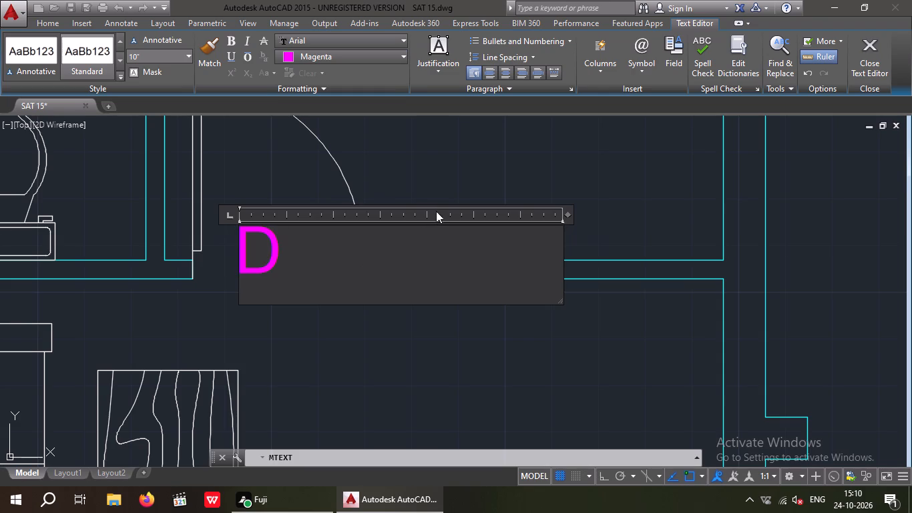
click(414, 354)
Set the current object colour to Magenta for new labels.
scroll(401, 309, down, 3)
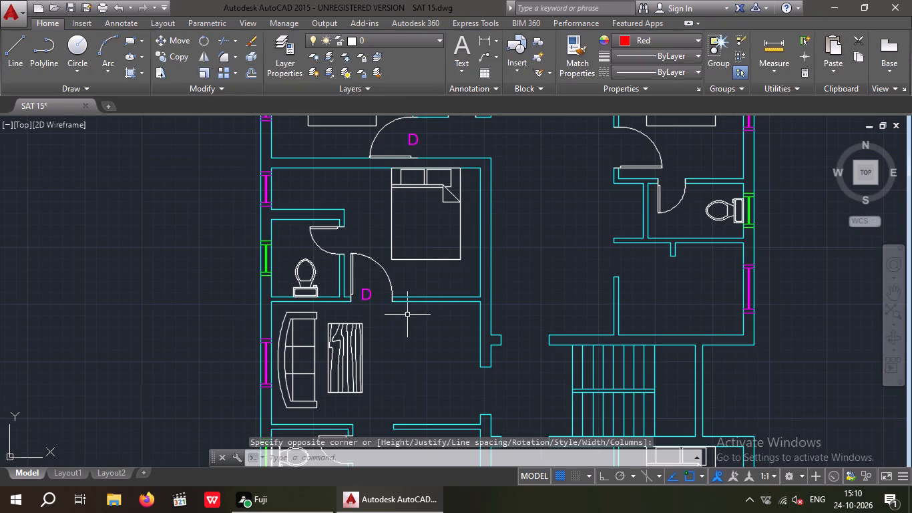
middle_drag(379, 322, 288, 345)
middle_drag(487, 282, 422, 350)
scroll(464, 233, up, 3)
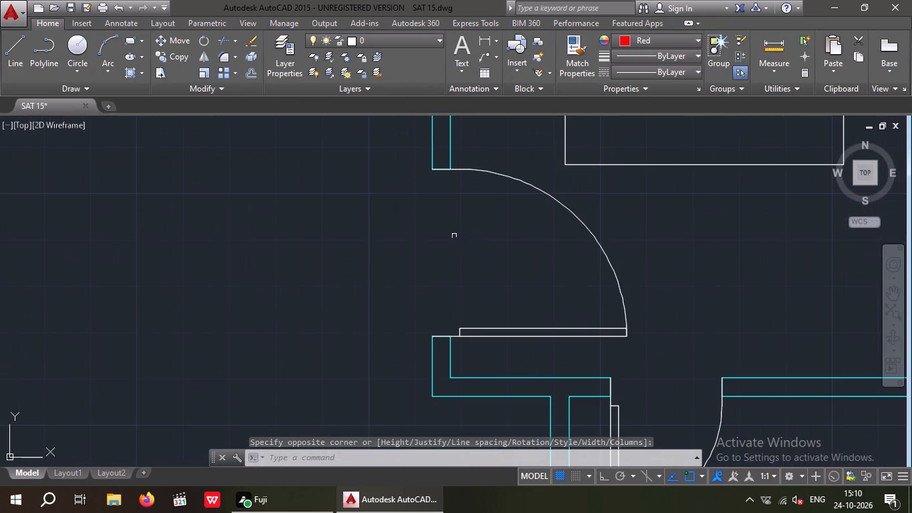
click(462, 48)
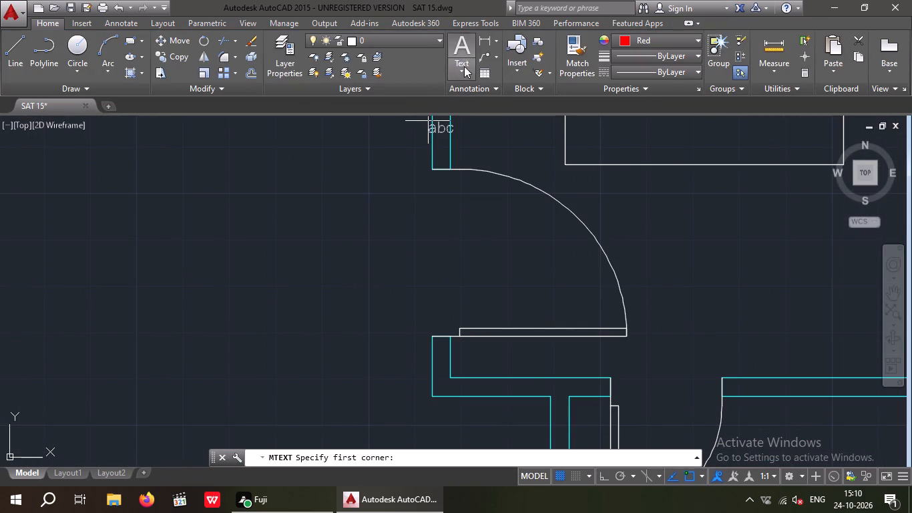
key(Escape)
click(668, 41)
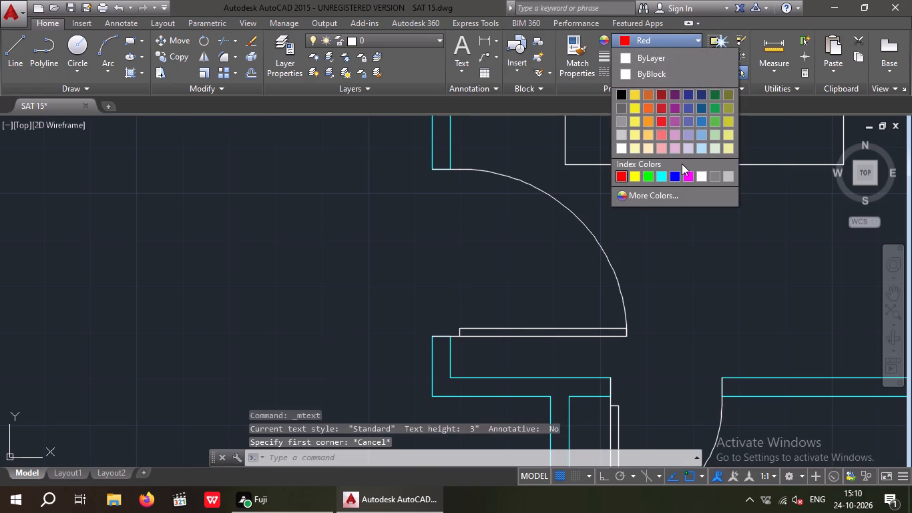
click(691, 168)
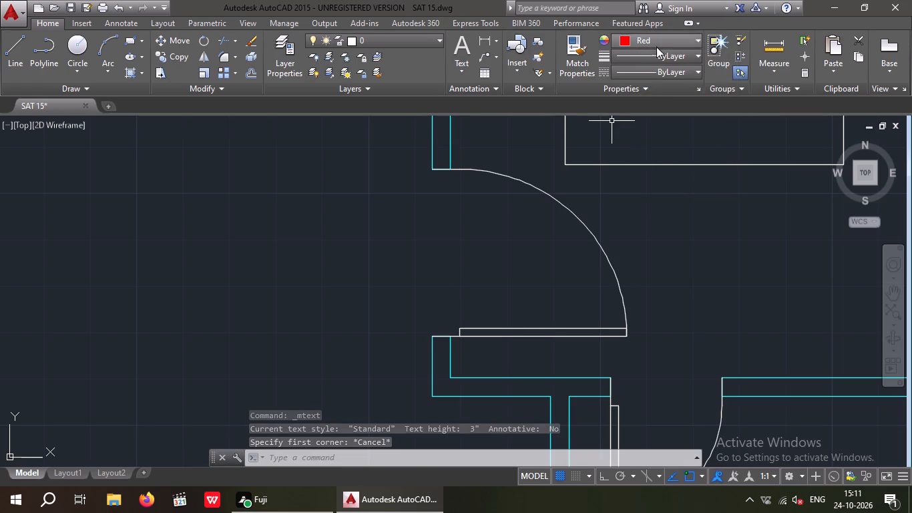
click(657, 45)
click(690, 175)
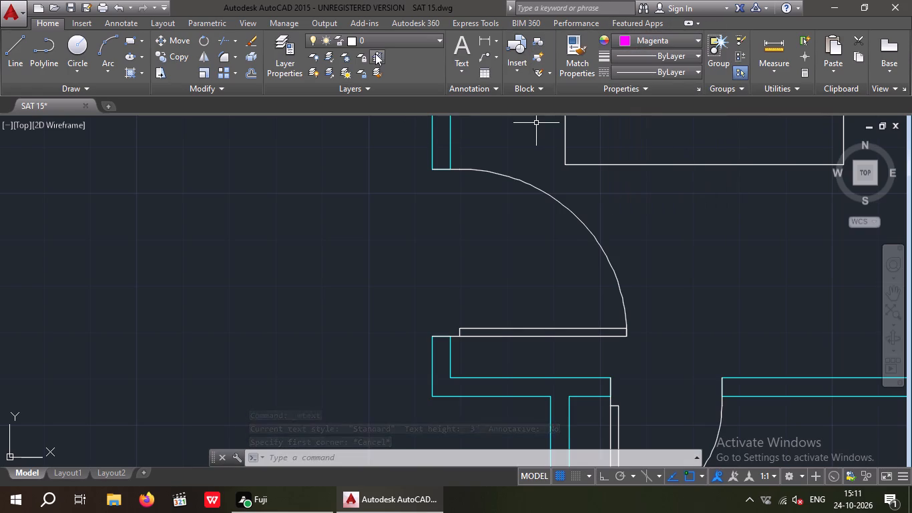
Add a 10" multiline text label "D" on the corridor side of the door opening of the cyan bedroom matching BEDROOM 2.
click(464, 43)
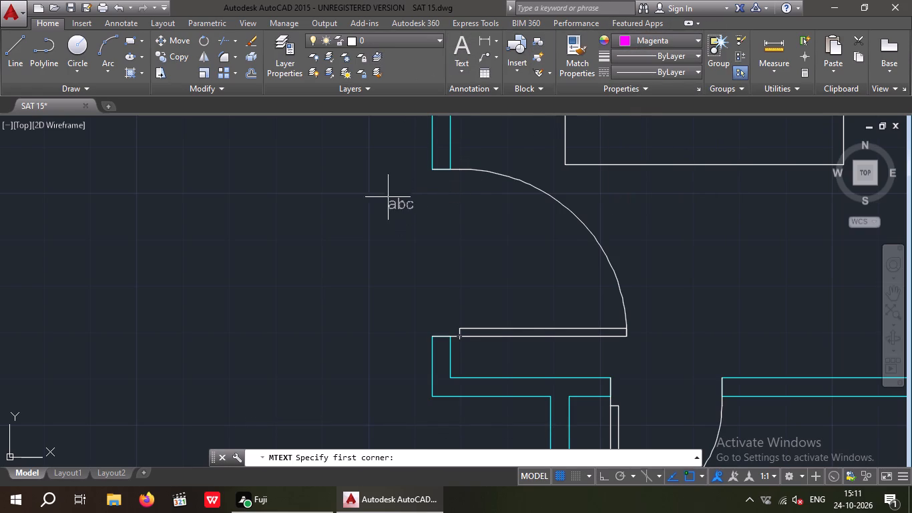
drag(388, 197, 401, 246)
click(596, 302)
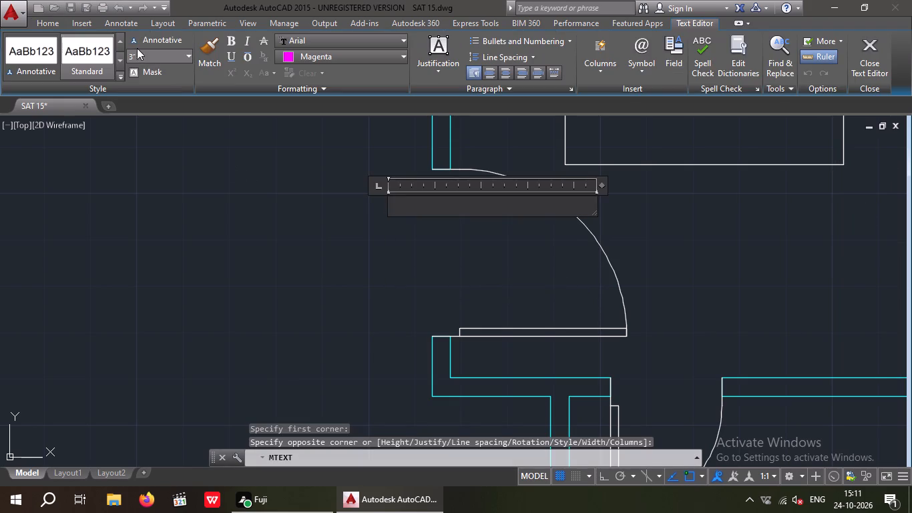
click(154, 58)
text(10)
key(shift+quotedbl)
key(Return)
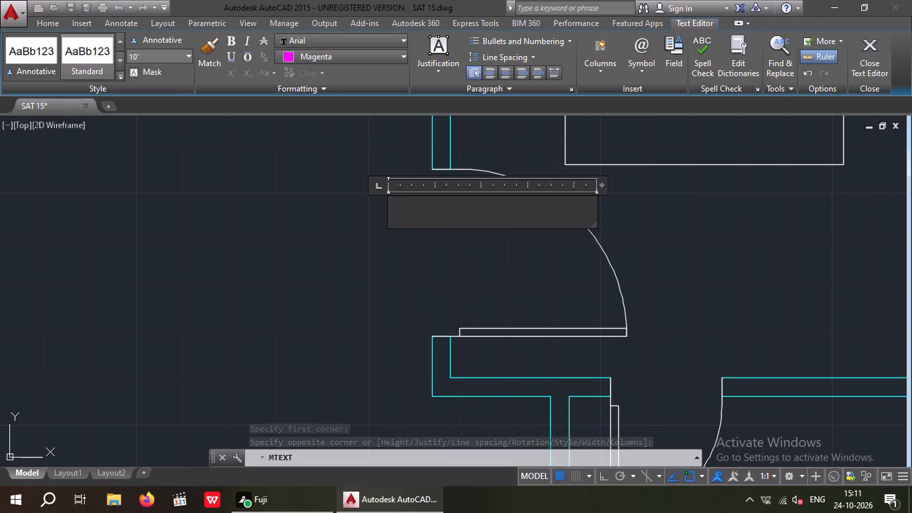
key(d)
click(201, 188)
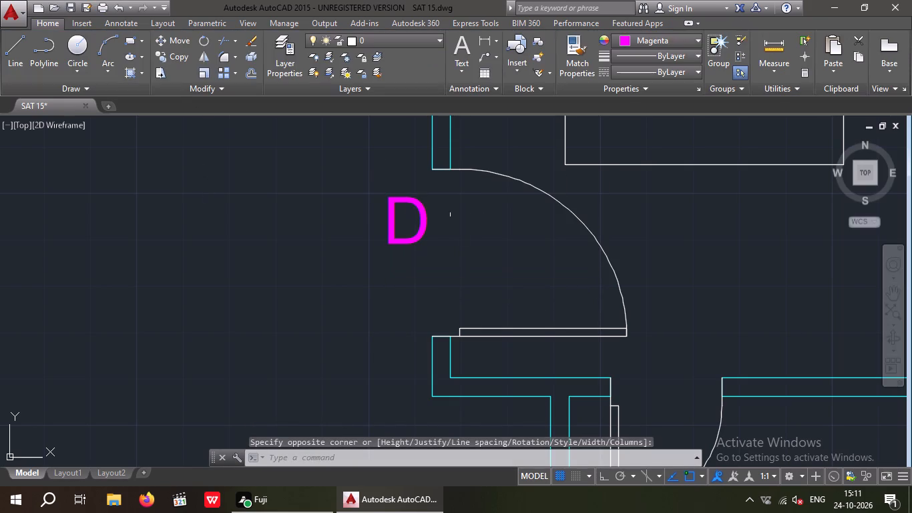
Move the D label from the corridor into the door opening of the cyan bedroom matching BEDROOM 2.
drag(455, 204, 407, 234)
drag(371, 242, 347, 232)
click(164, 42)
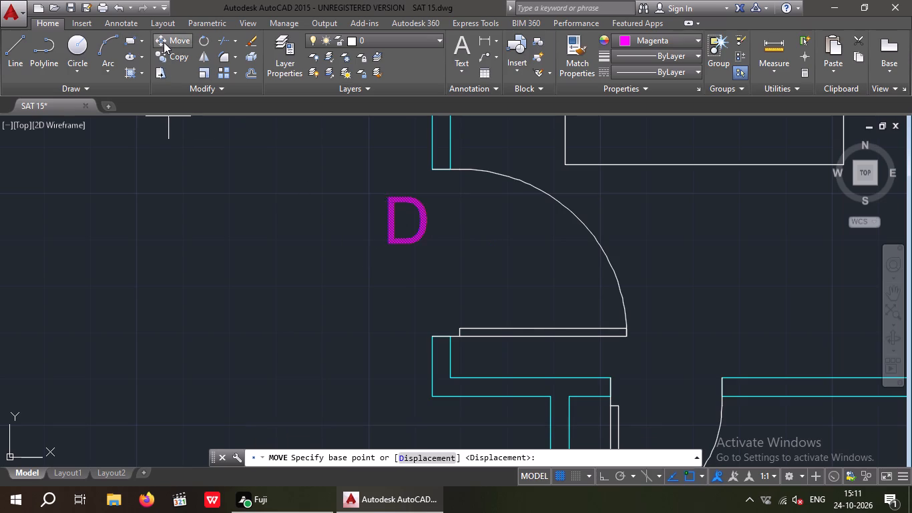
drag(385, 243, 387, 256)
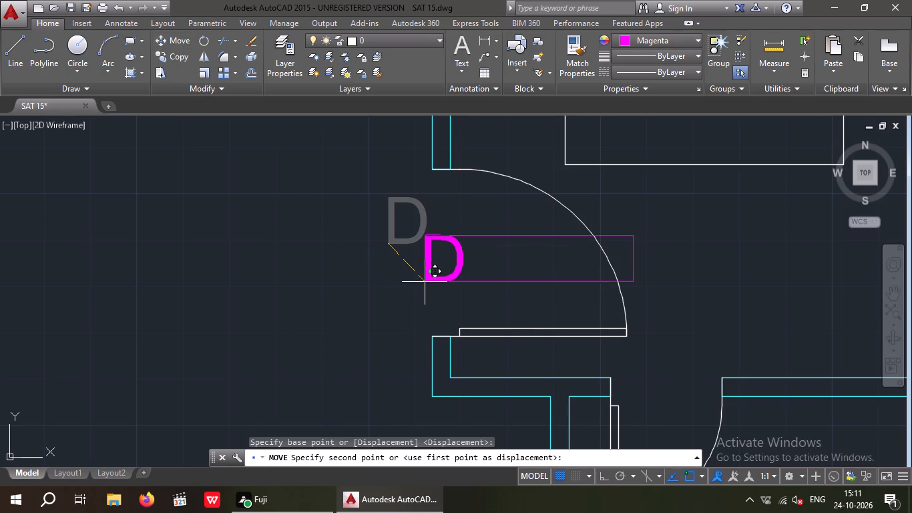
click(426, 286)
Add a magenta 10" multiline text label "D" in the door opening of the cyan bedroom matching BEDROOM 4.
scroll(423, 224, down, 2)
middle_drag(394, 243, 403, 217)
scroll(403, 217, down, 2)
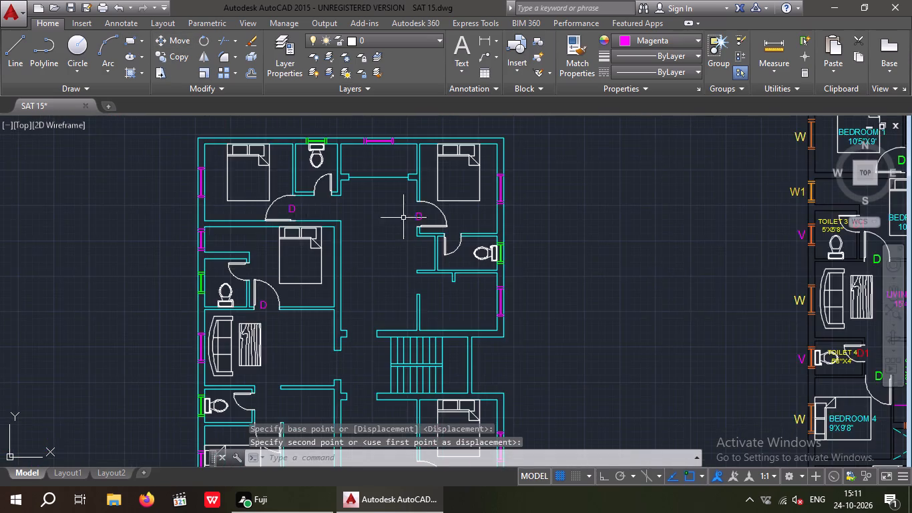
scroll(403, 228, down, 1)
middle_drag(403, 228, 393, 184)
scroll(306, 309, up, 4)
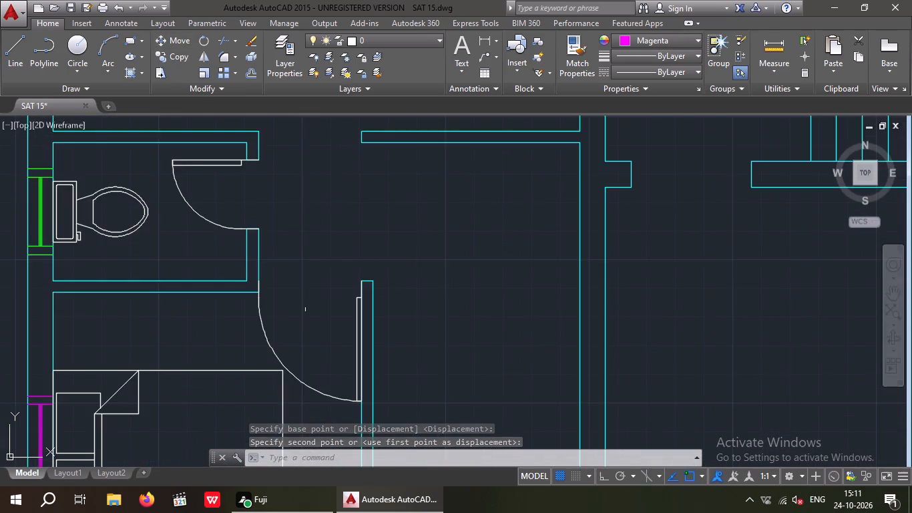
scroll(307, 307, up, 2)
click(466, 47)
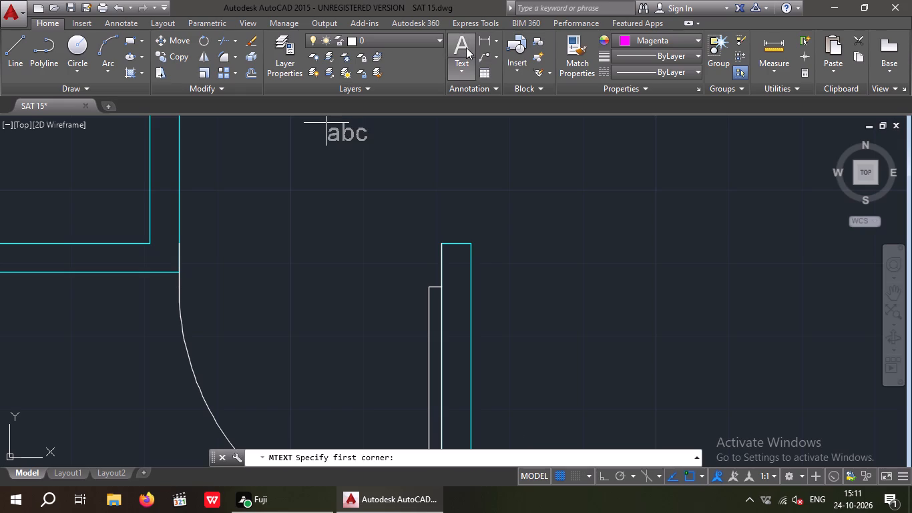
scroll(465, 51, down, 2)
scroll(321, 214, down, 2)
scroll(292, 237, up, 3)
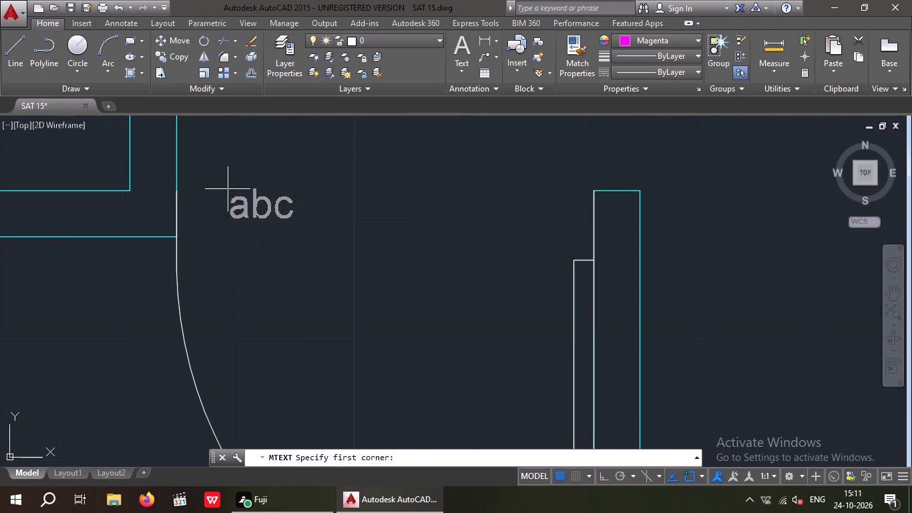
drag(222, 185, 244, 229)
click(539, 280)
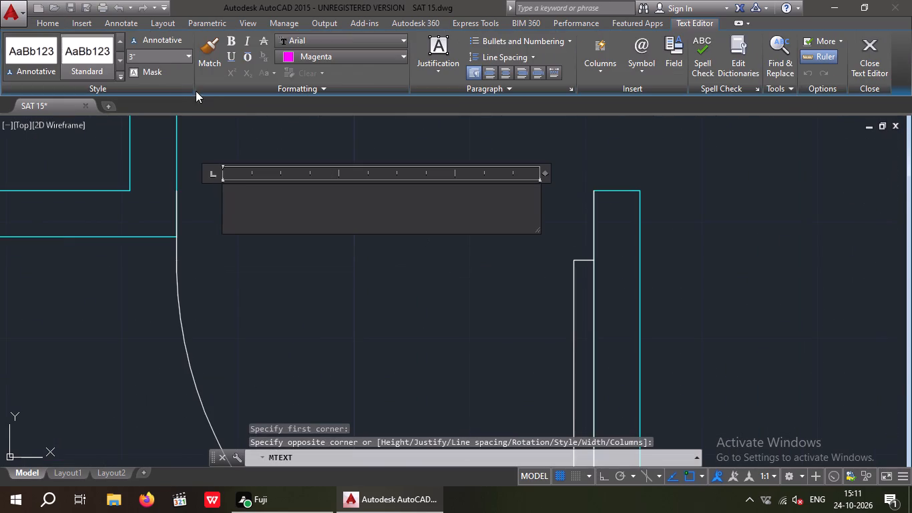
click(150, 55)
text(10)
key(shift+quotedbl)
key(Return)
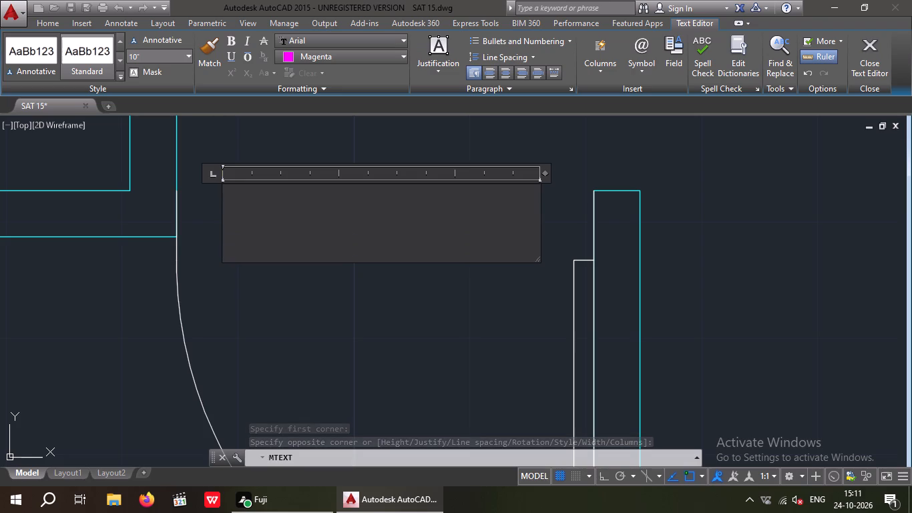
key(d)
click(371, 157)
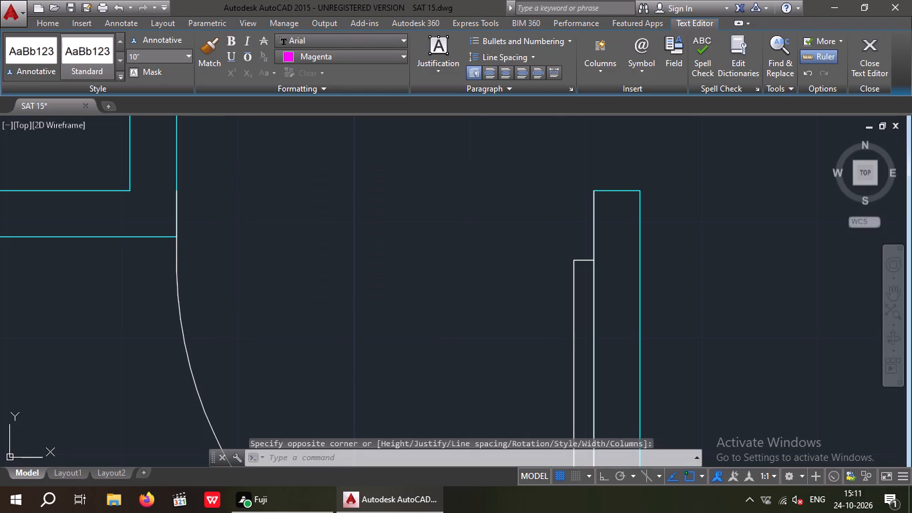
Move the D label to the middle of the door opening of the cyan bedroom matching BEDROOM 4.
drag(351, 210, 302, 246)
click(296, 252)
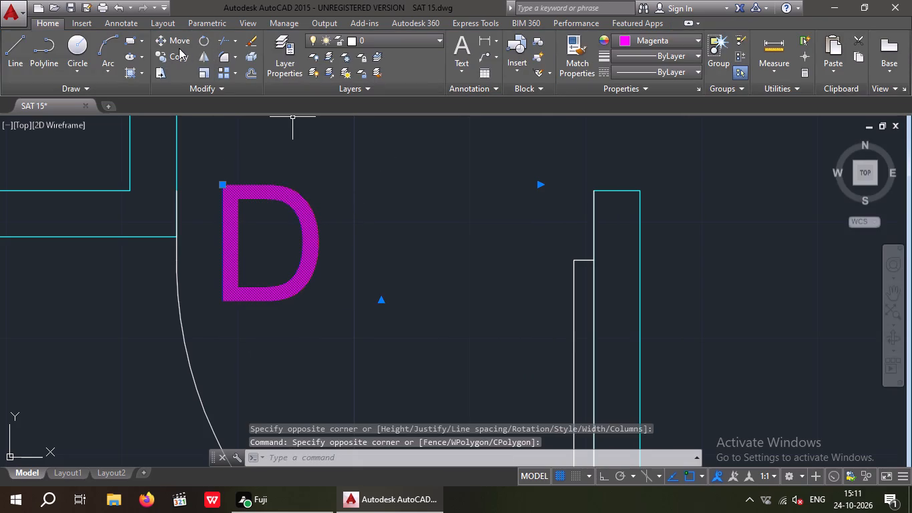
click(177, 40)
drag(222, 309, 250, 315)
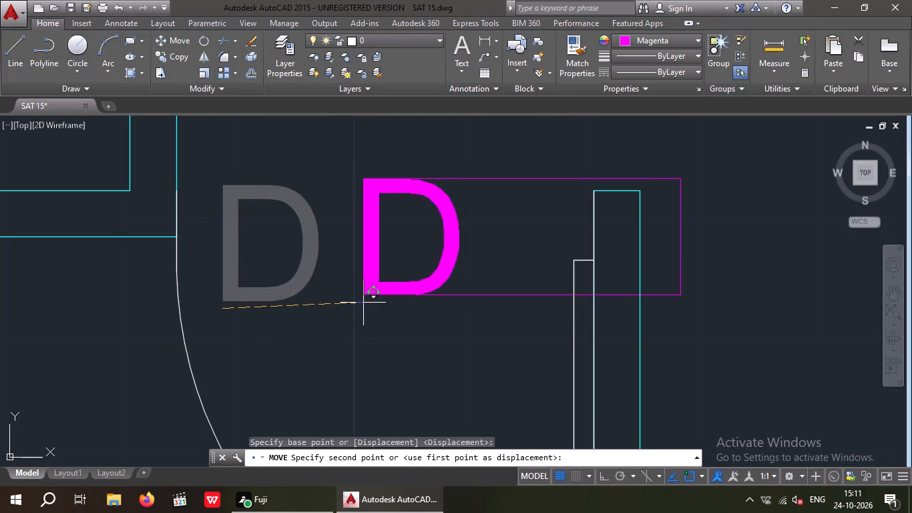
click(355, 298)
Add a magenta 10" multiline text label "D" on the corridor side of the door to the cyan bedroom just below the staircase.
scroll(365, 269, down, 4)
middle_drag(367, 272, 305, 290)
scroll(318, 254, down, 2)
middle_drag(341, 263, 269, 266)
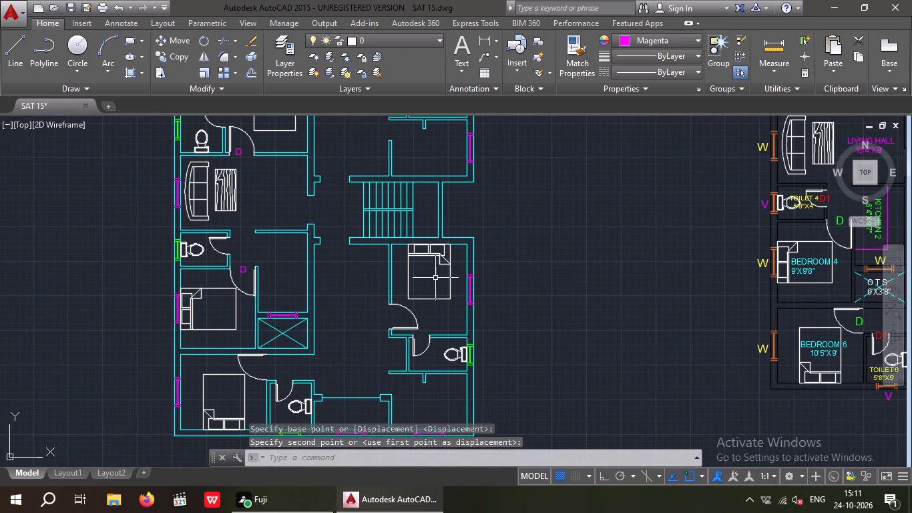
click(462, 49)
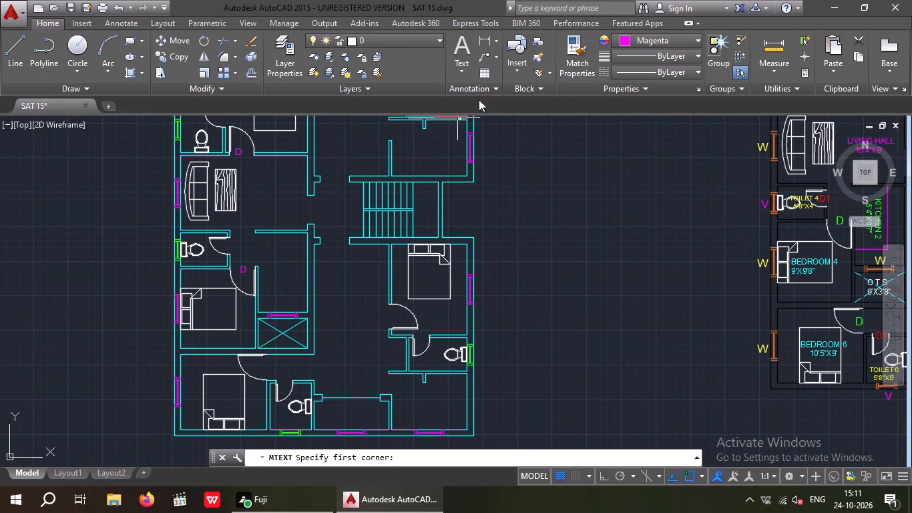
middle_drag(421, 277, 388, 367)
middle_drag(350, 326, 398, 208)
scroll(411, 293, up, 5)
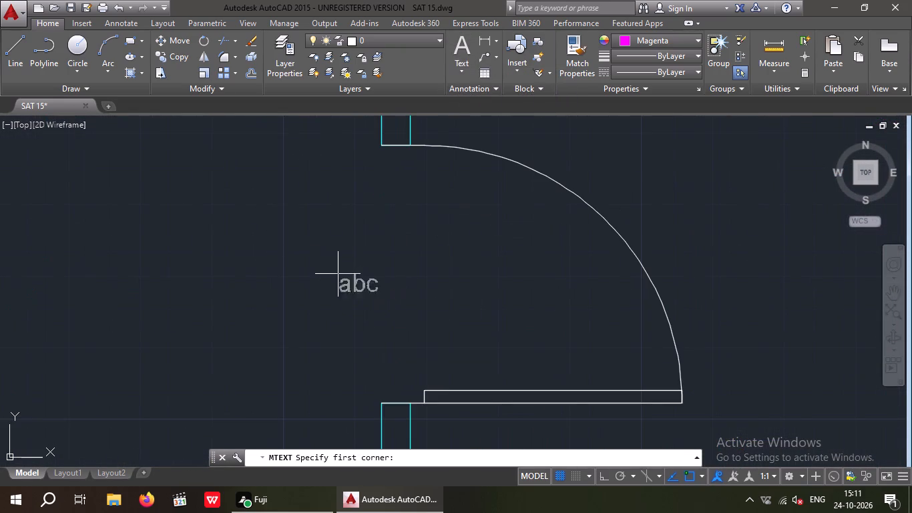
drag(289, 235, 296, 286)
click(547, 343)
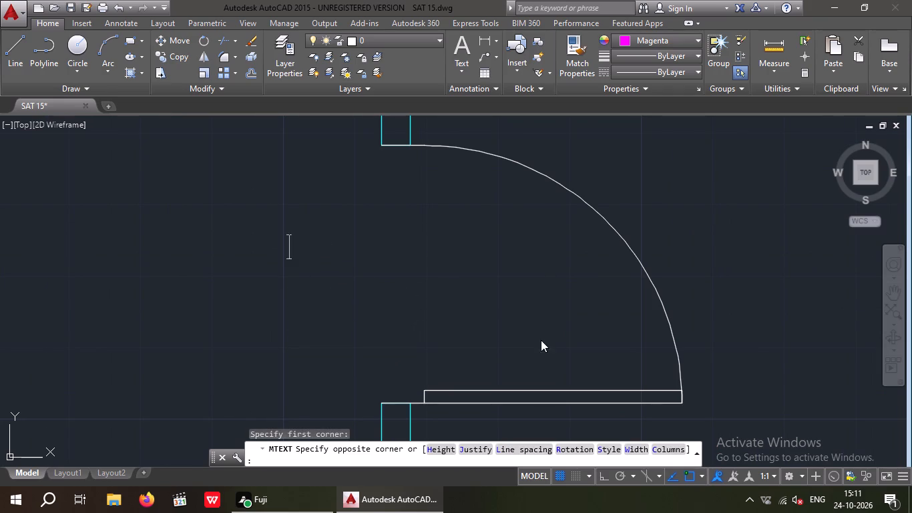
click(180, 55)
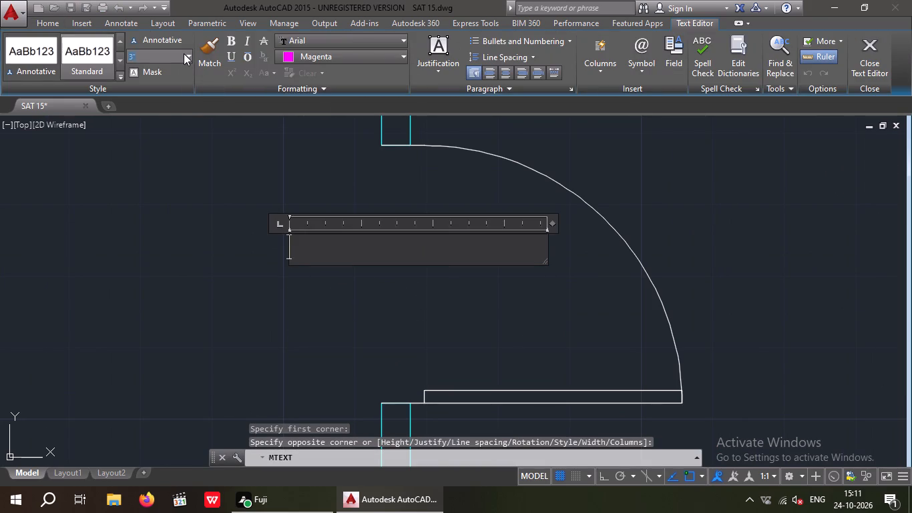
text(10)
key(shift+quotedbl)
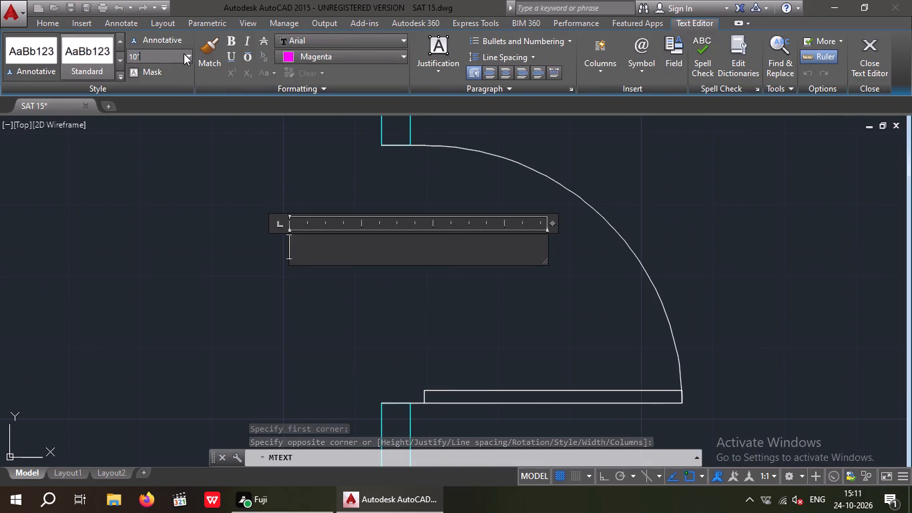
key(Return)
key(d)
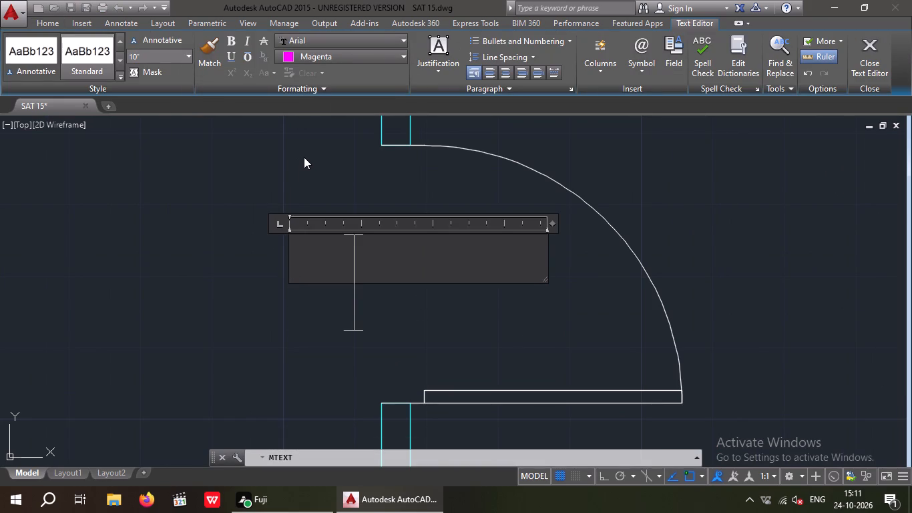
click(248, 234)
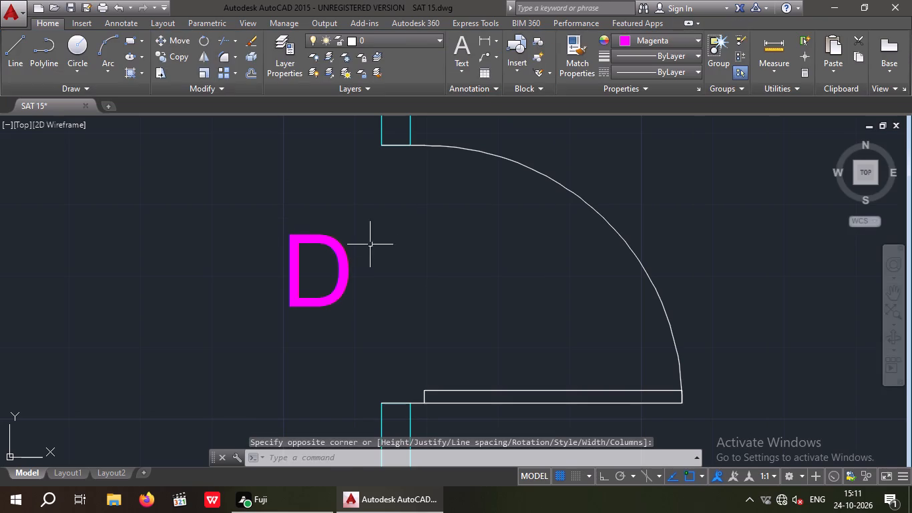
Move the D label into the door opening of the cyan bedroom just below the staircase.
drag(373, 234, 274, 337)
click(274, 337)
click(181, 39)
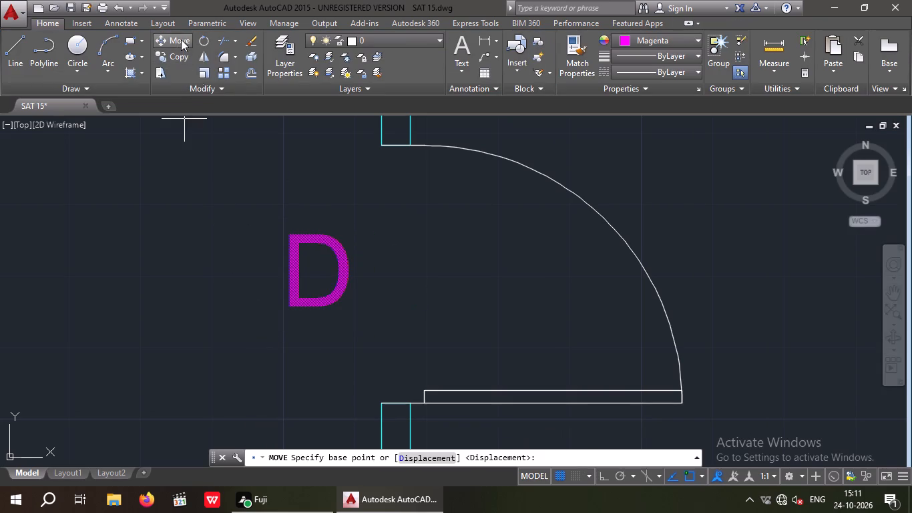
drag(289, 308, 300, 311)
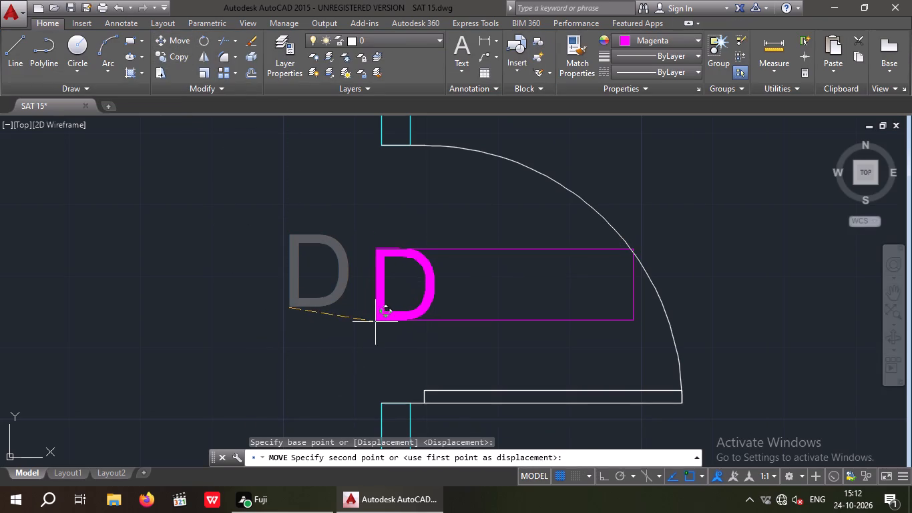
click(375, 317)
Add a magenta 10" multiline text label "D" inside the door swing of the cyan bedroom matching BEDROOM 6.
scroll(379, 298, down, 3)
middle_drag(337, 317, 441, 299)
scroll(430, 296, down, 3)
middle_drag(403, 337, 455, 307)
scroll(423, 301, up, 4)
middle_click(373, 287)
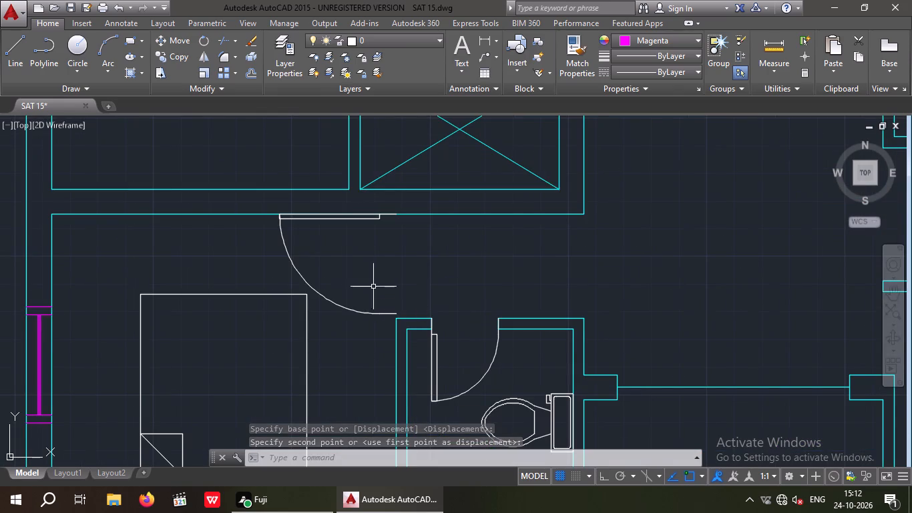
key(Escape)
click(461, 45)
drag(348, 242, 351, 250)
click(470, 291)
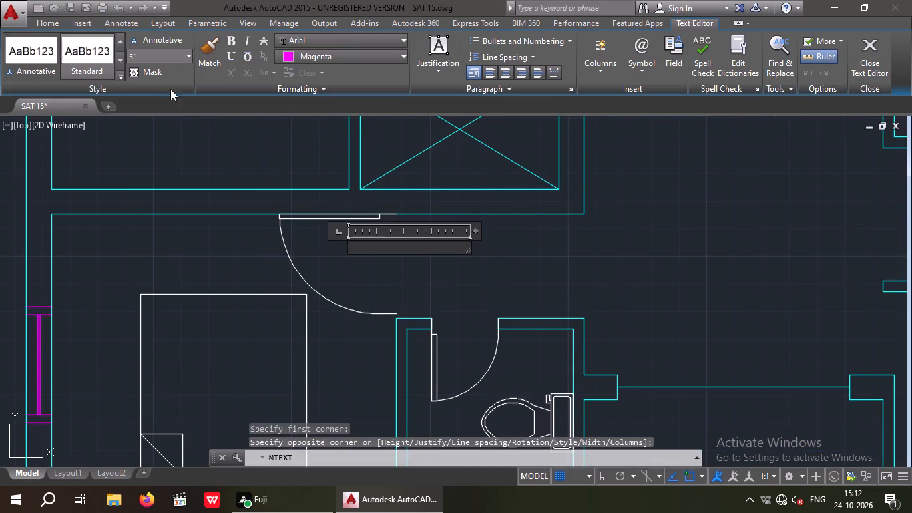
click(158, 57)
text(10)
key(shift+quotedbl)
key(Return)
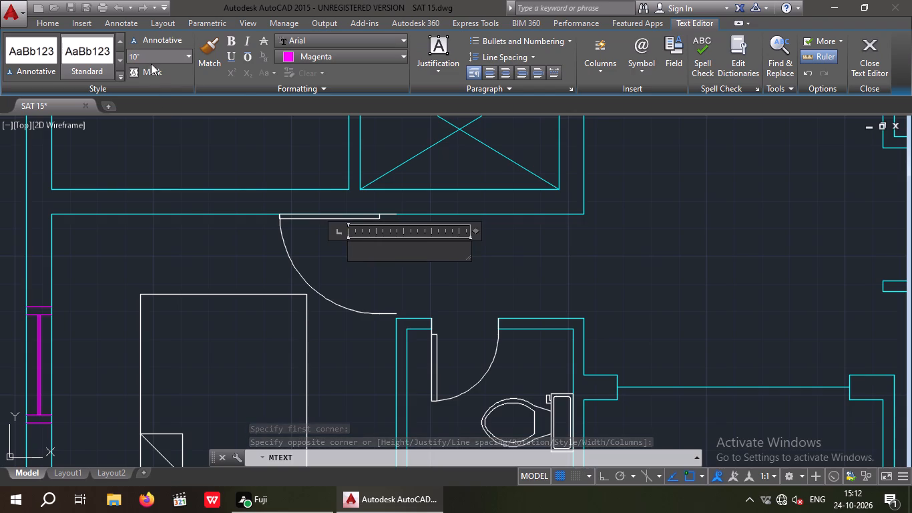
key(d)
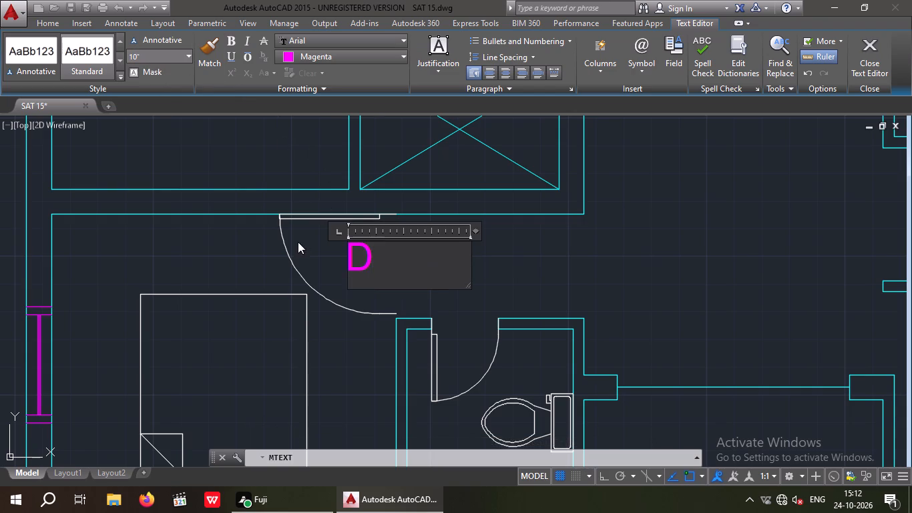
click(260, 253)
Move the D label out of the door swing into the door opening of the cyan bedroom matching BEDROOM 6.
scroll(373, 267, up, 2)
drag(409, 293, 365, 282)
drag(298, 187, 297, 195)
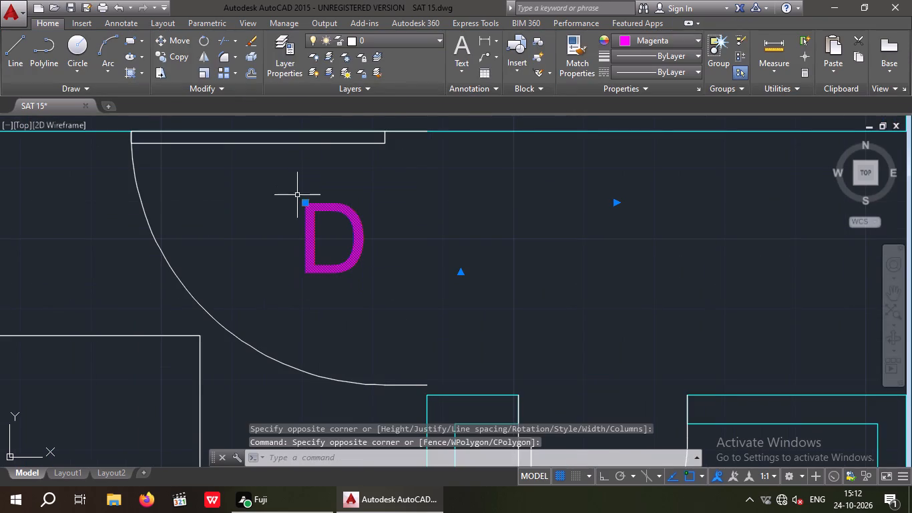
click(182, 32)
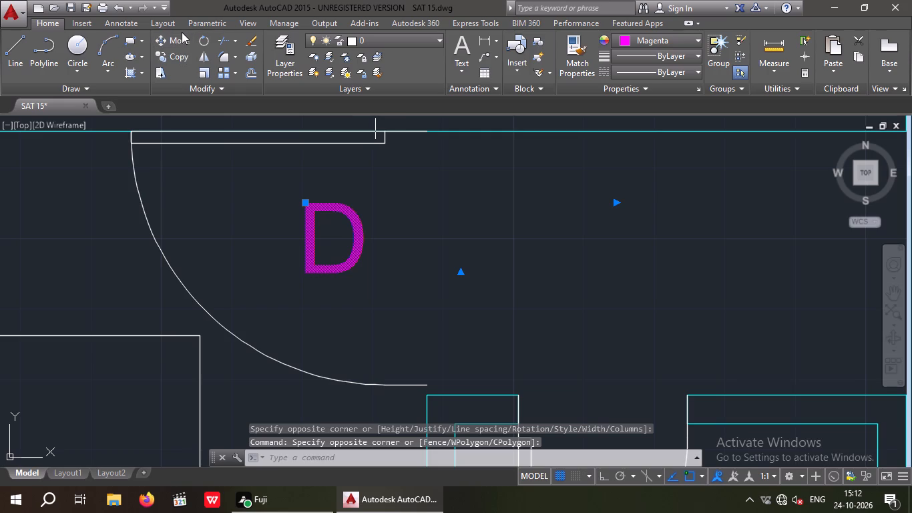
click(188, 39)
drag(302, 281, 310, 283)
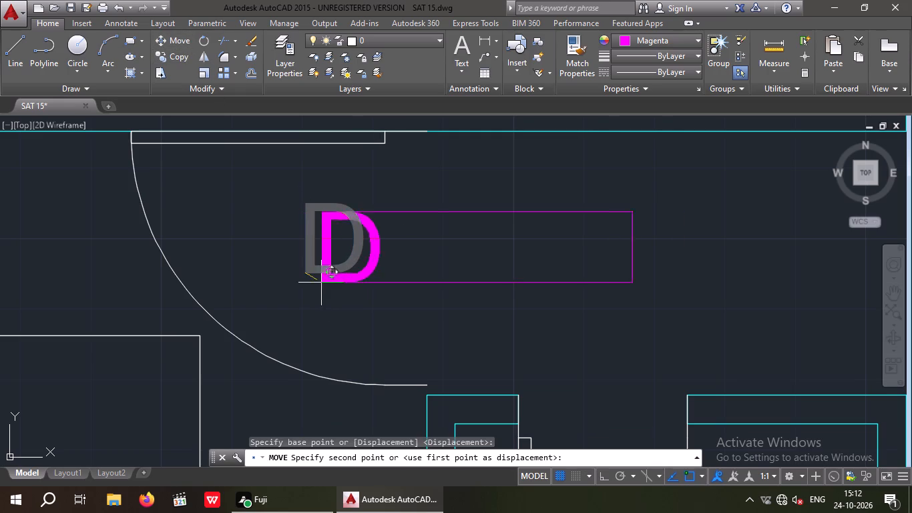
click(443, 293)
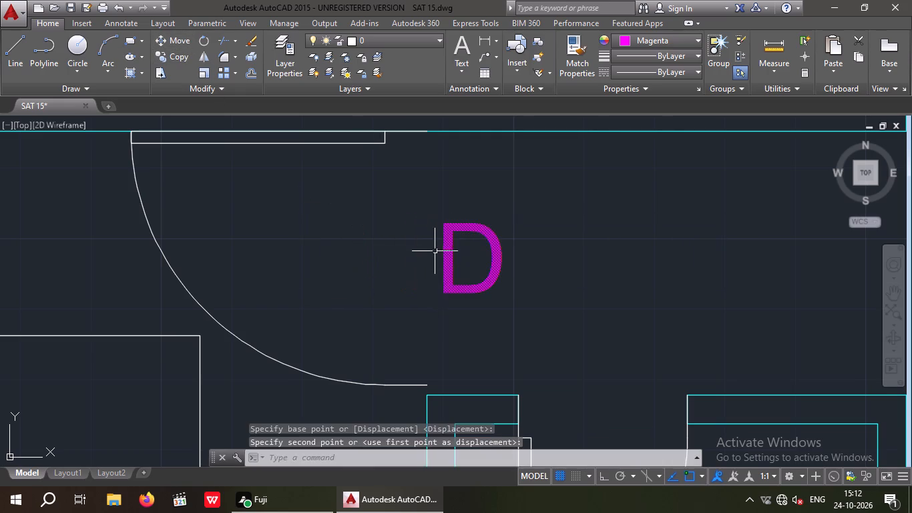
scroll(435, 249, down, 4)
middle_drag(487, 253, 370, 294)
key(Escape)
key(Escape)
Review the D labels at the bedroom doors throughout the cyan floor plan.
scroll(405, 281, down, 1)
middle_drag(389, 297, 363, 341)
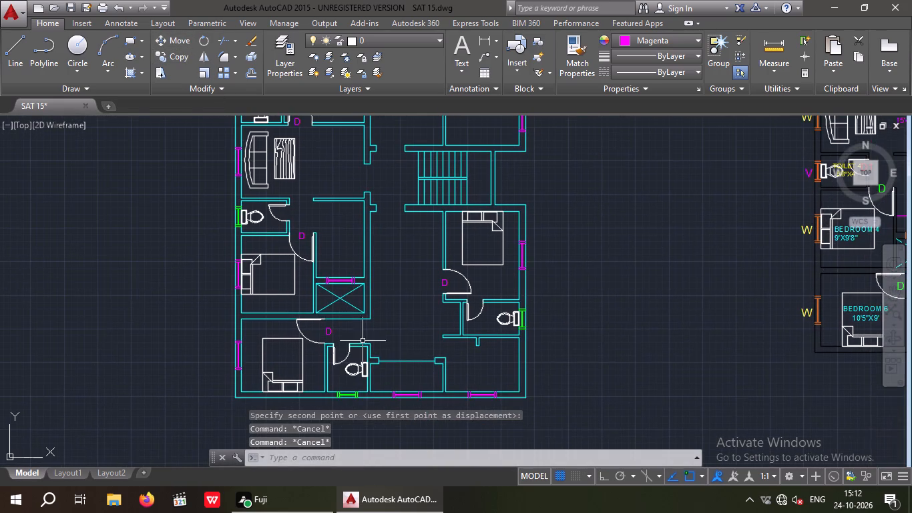
middle_drag(300, 242, 314, 347)
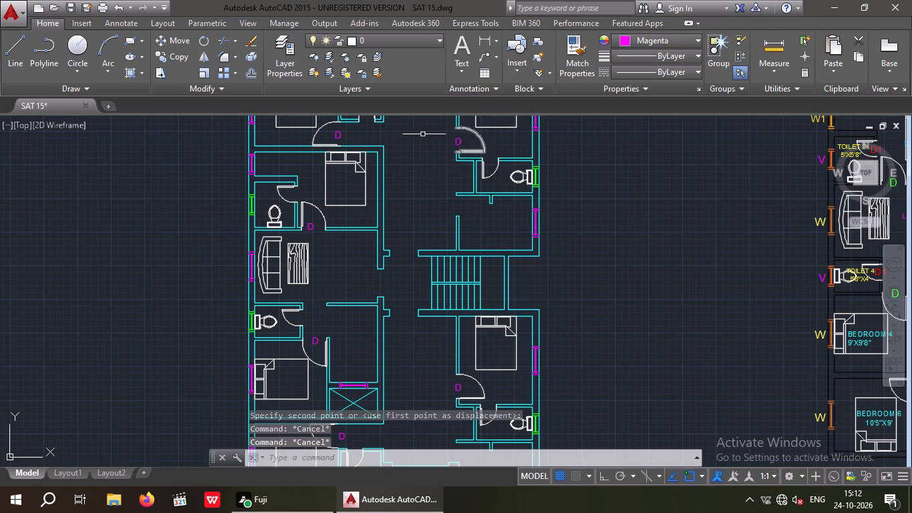
scroll(416, 206, down, 2)
middle_drag(420, 210, 425, 259)
scroll(417, 246, up, 3)
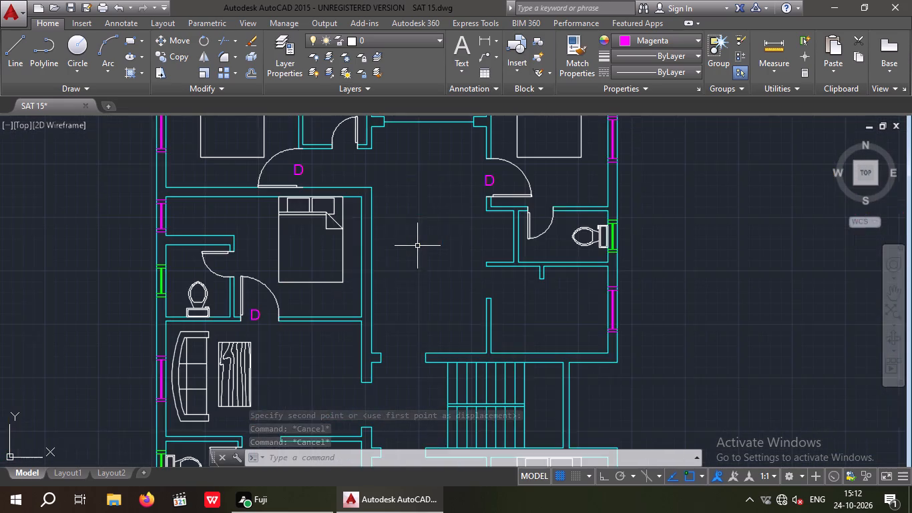
middle_drag(417, 246, 425, 292)
middle_drag(373, 220, 393, 262)
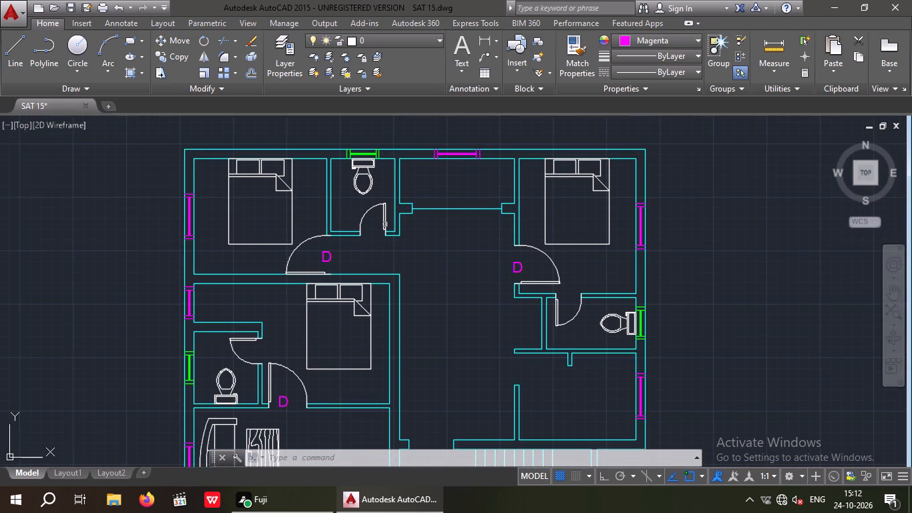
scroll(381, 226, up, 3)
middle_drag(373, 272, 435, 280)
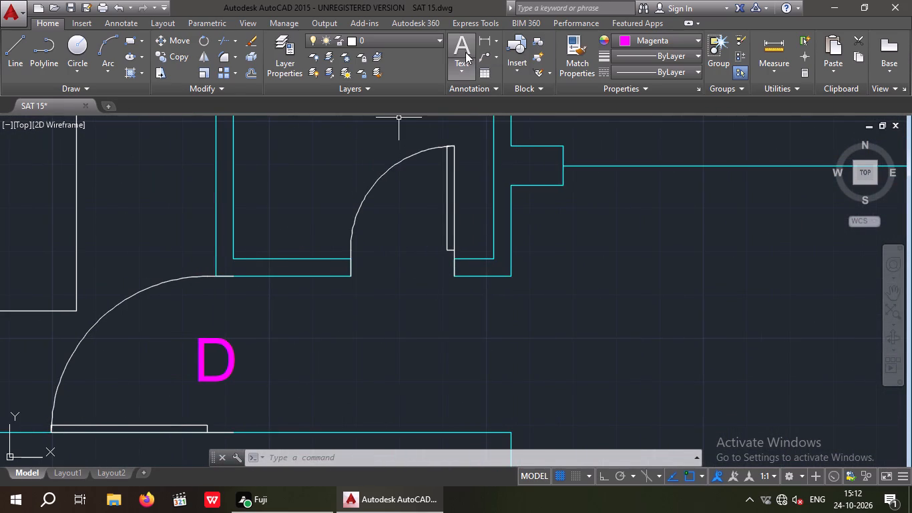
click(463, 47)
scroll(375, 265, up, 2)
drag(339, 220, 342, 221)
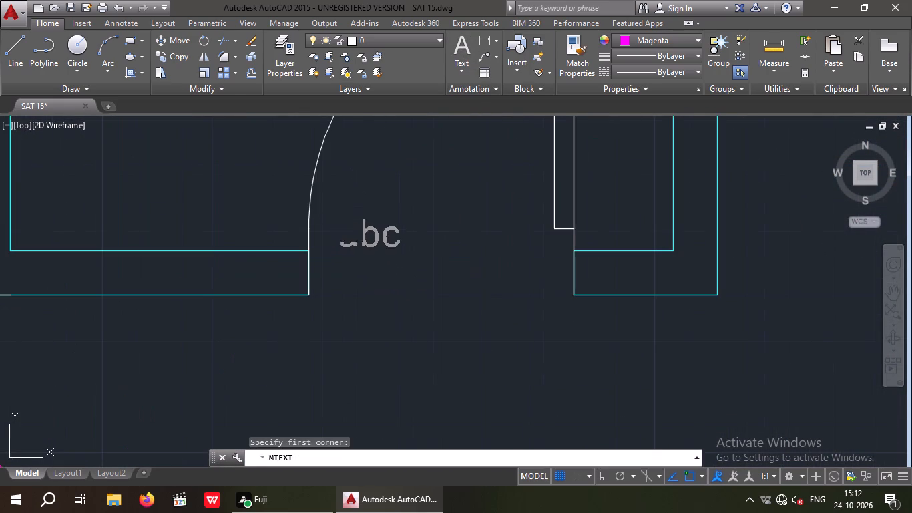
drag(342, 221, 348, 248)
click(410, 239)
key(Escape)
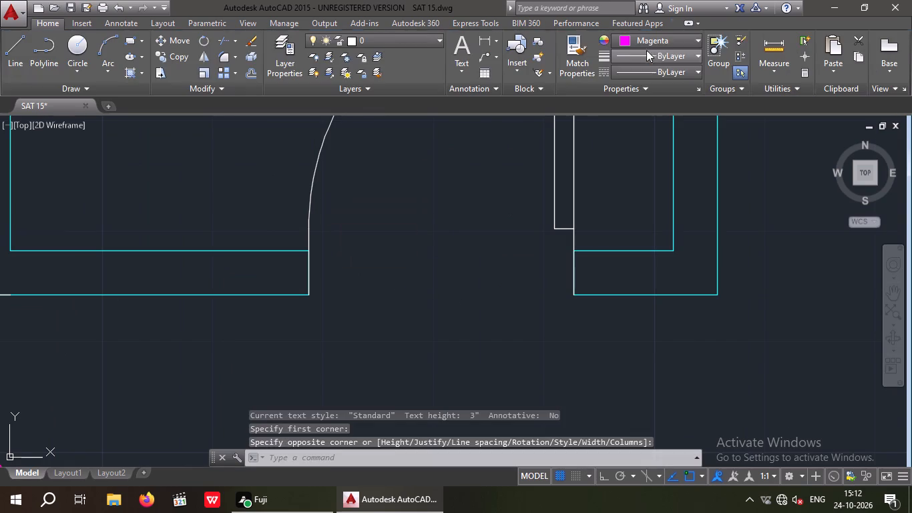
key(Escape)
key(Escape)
Set the current colour to green and add an 8" multiline text label "D1" at the door opening of the topmost cyan bathroom.
click(662, 40)
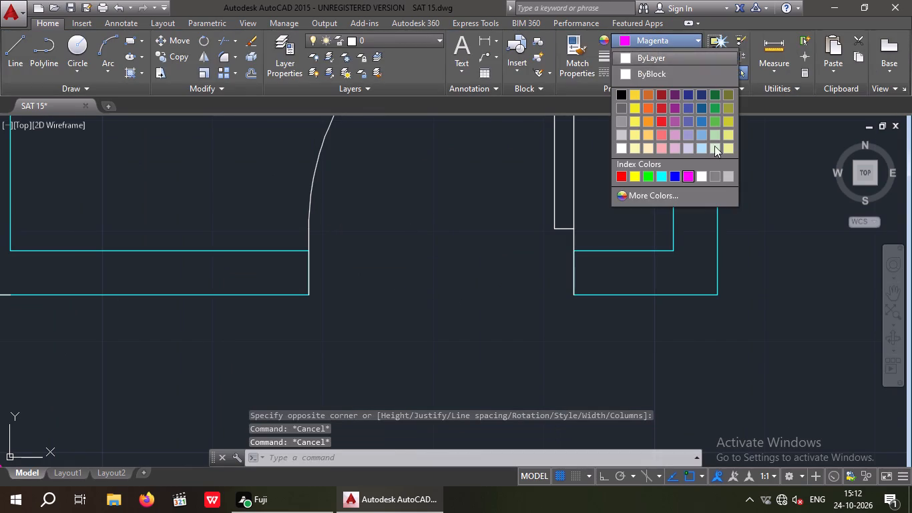
click(646, 176)
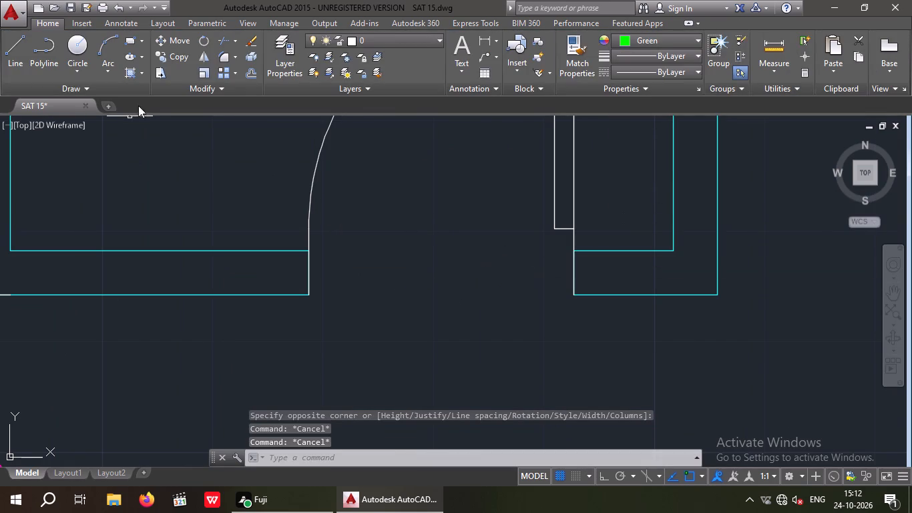
click(463, 54)
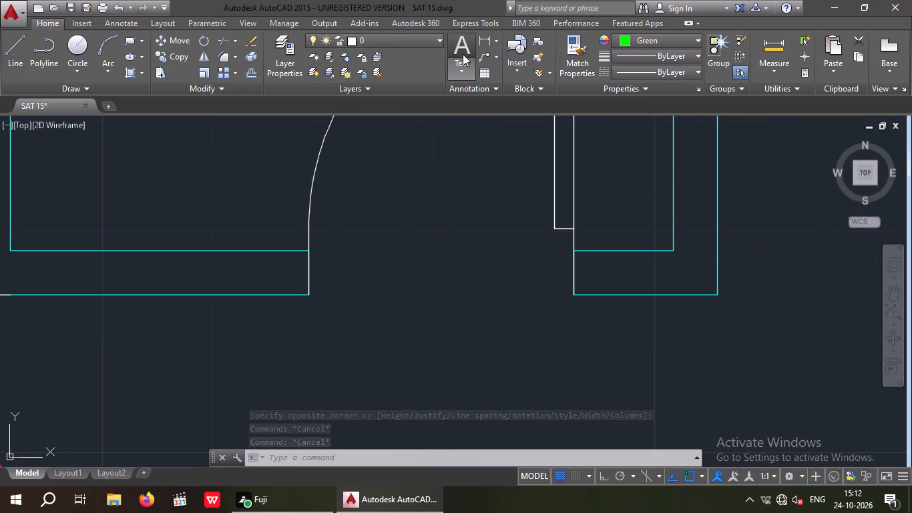
drag(339, 252, 371, 335)
click(547, 365)
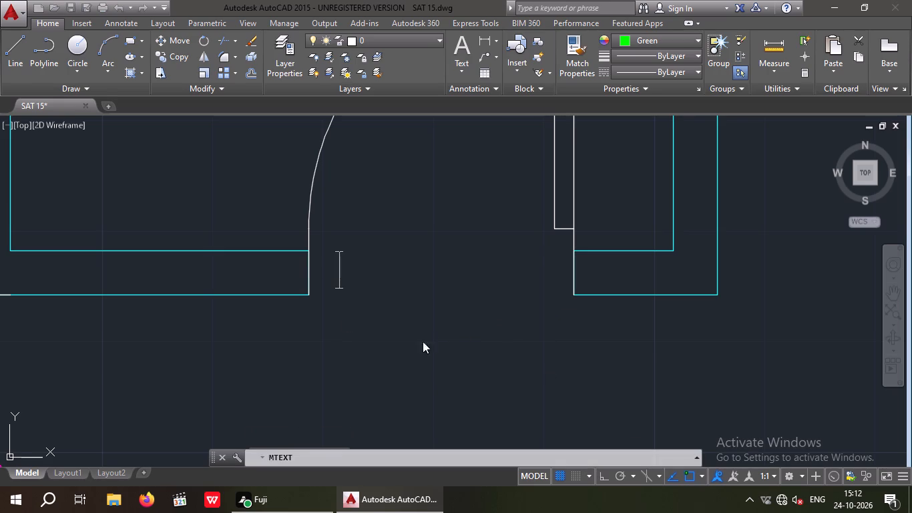
click(146, 56)
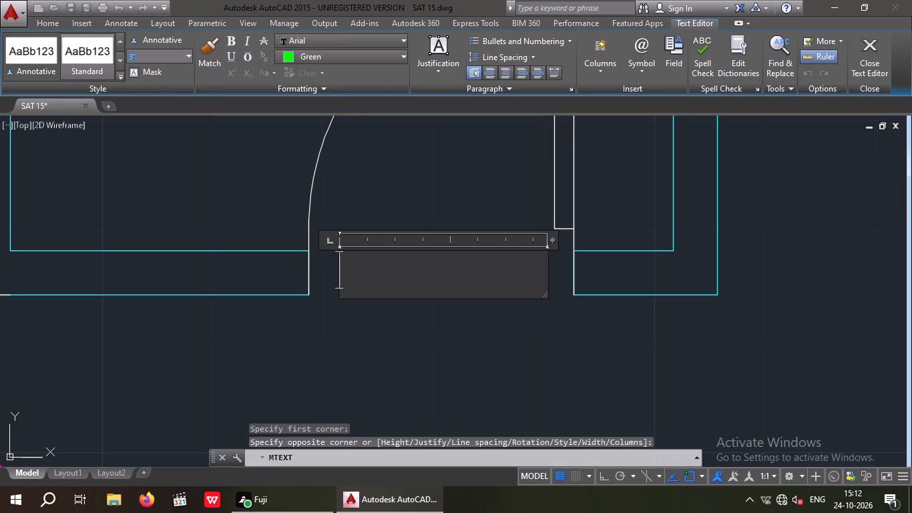
key(8)
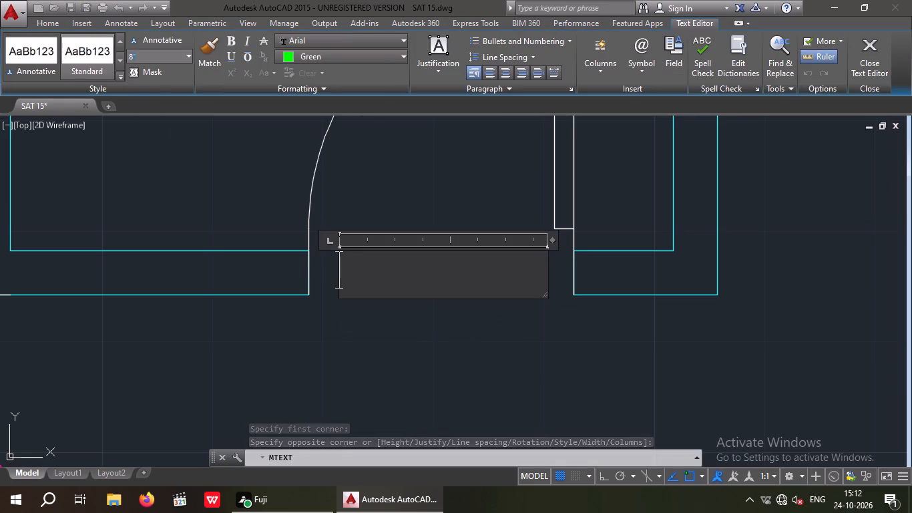
key(shift+quotedbl)
key(Return)
text(D1)
click(266, 190)
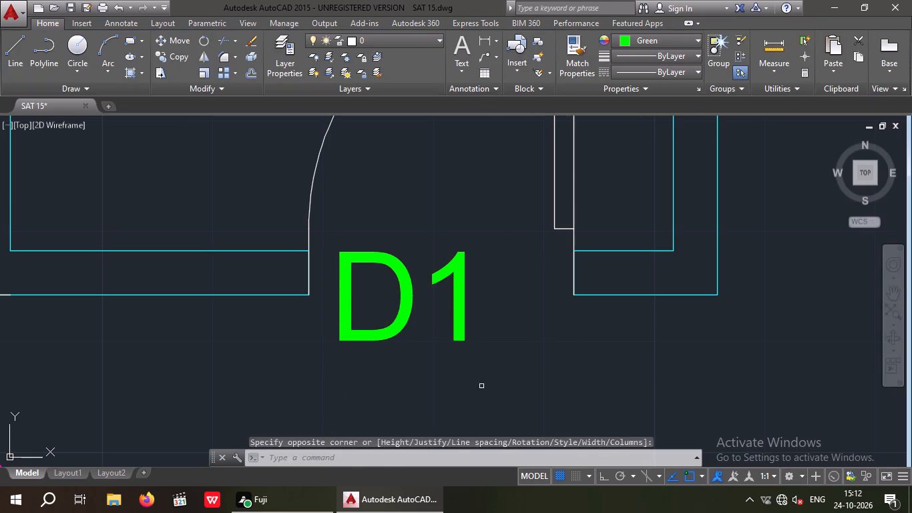
Move the D1 label up and right so it sits centred in the topmost bathroom's door opening.
drag(484, 385, 418, 343)
click(394, 293)
click(177, 44)
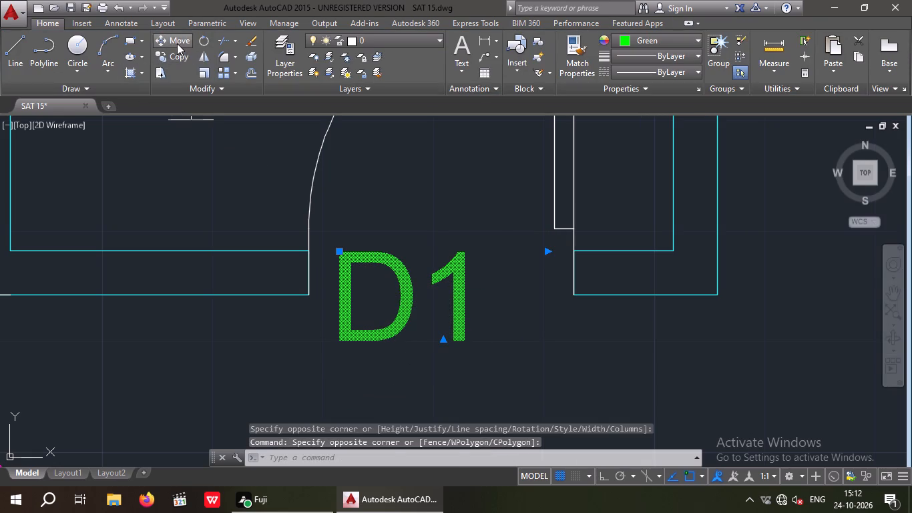
drag(353, 351, 370, 347)
click(389, 325)
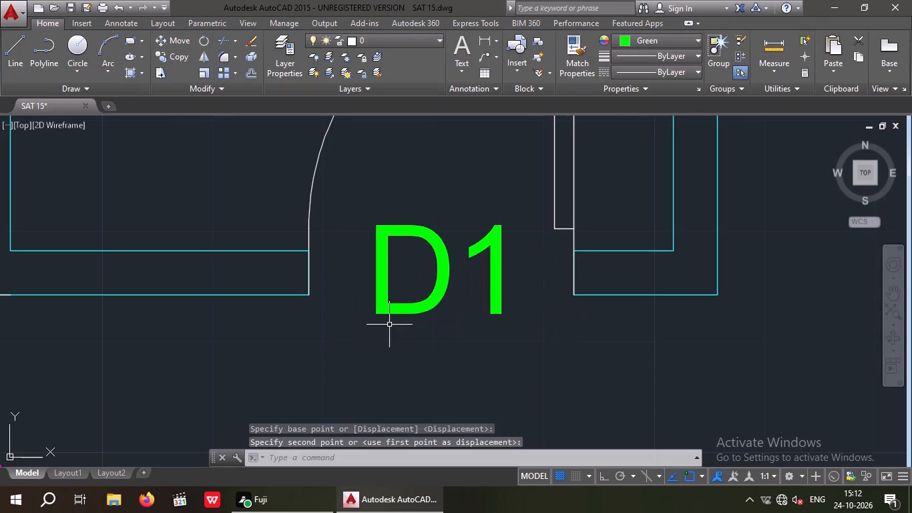
scroll(400, 295, down, 4)
Add a green 10" multiline text label "D1" at the door opening of the bathroom below the upper-right bedroom.
middle_drag(415, 323, 384, 248)
middle_drag(591, 284, 480, 219)
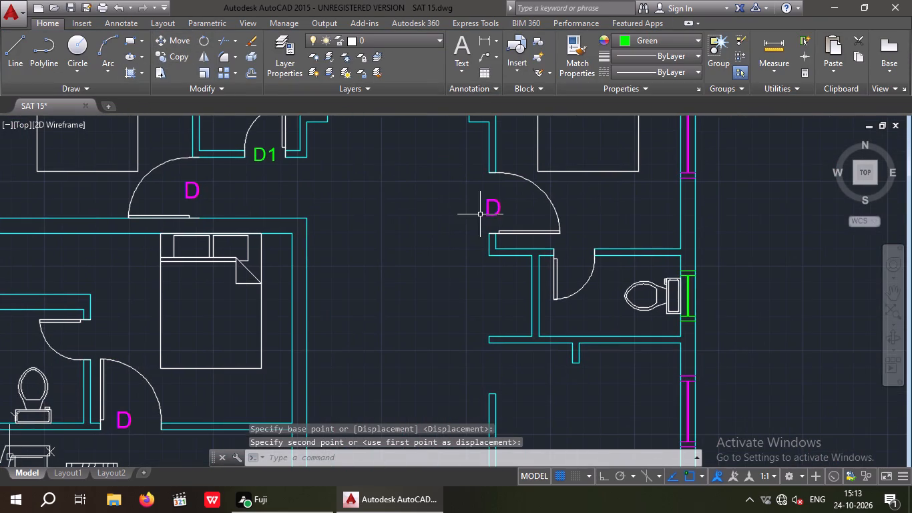
middle_drag(457, 242, 347, 272)
scroll(463, 290, up, 3)
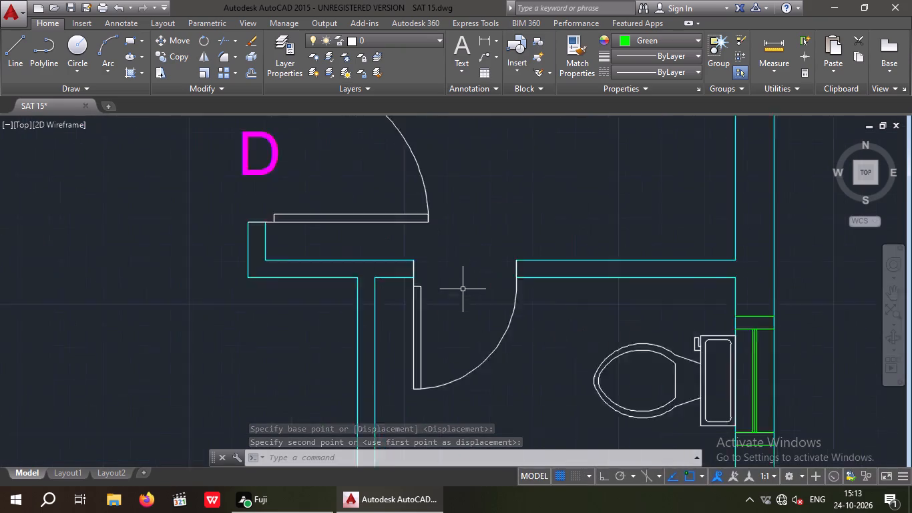
click(467, 50)
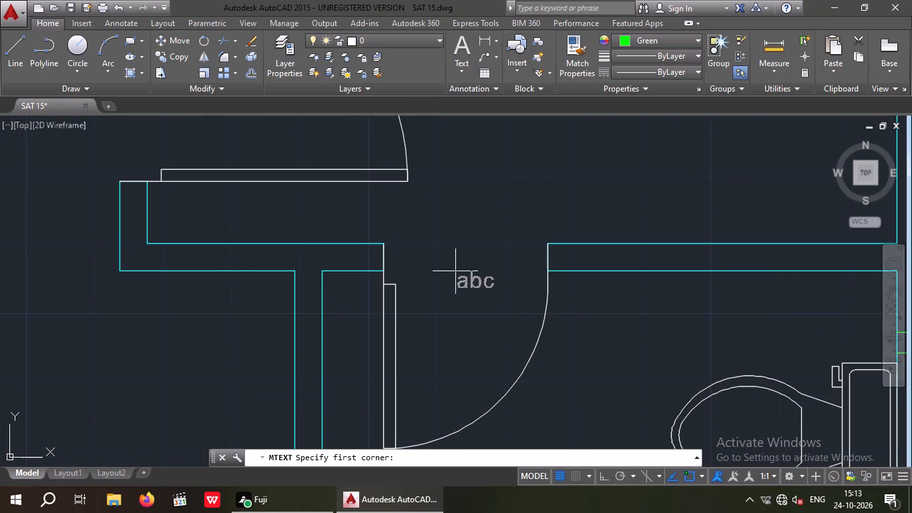
scroll(450, 271, up, 1)
drag(376, 219, 389, 266)
click(573, 305)
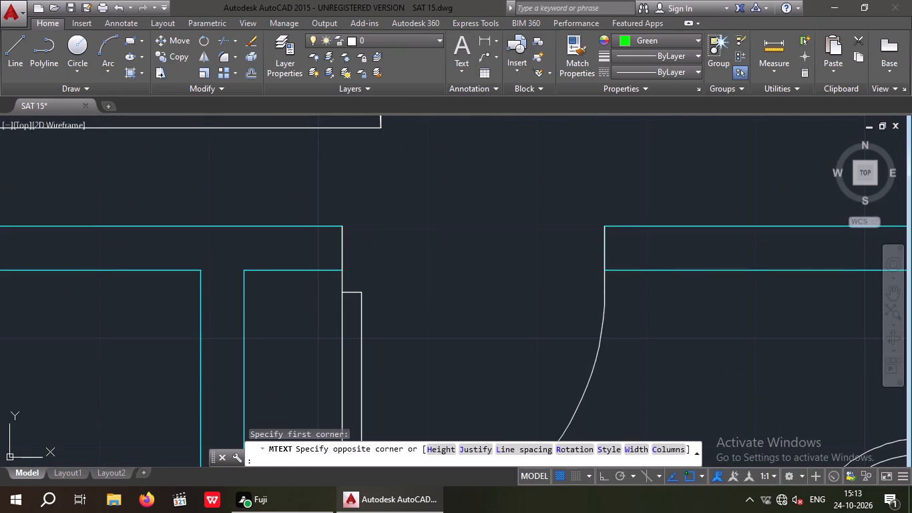
click(154, 59)
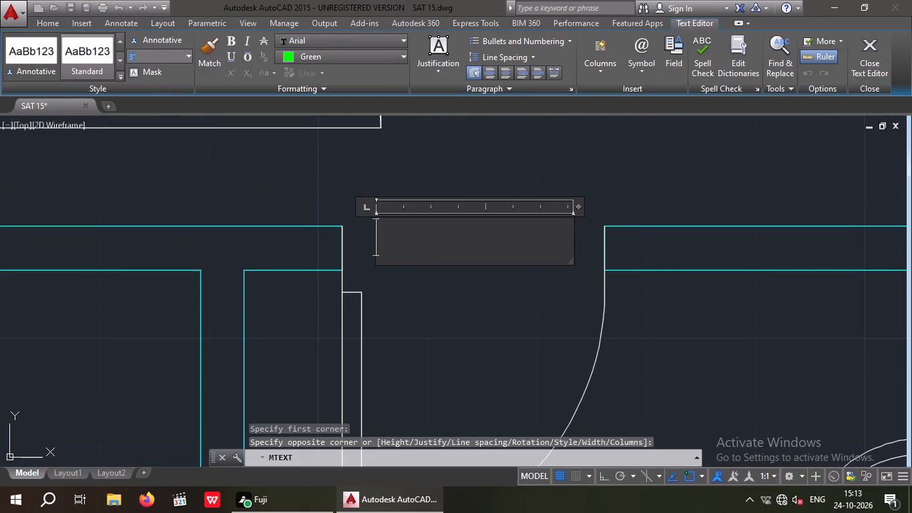
text(10)
key(shift+quotedbl)
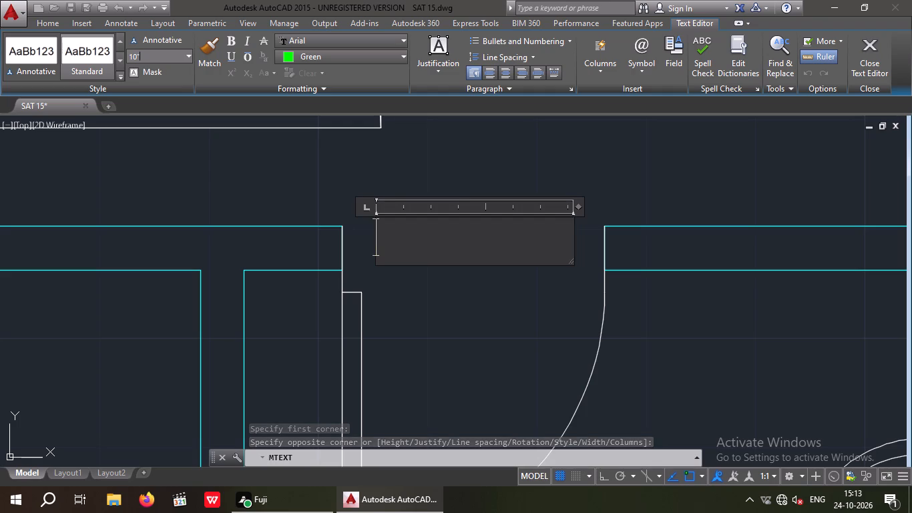
key(Return)
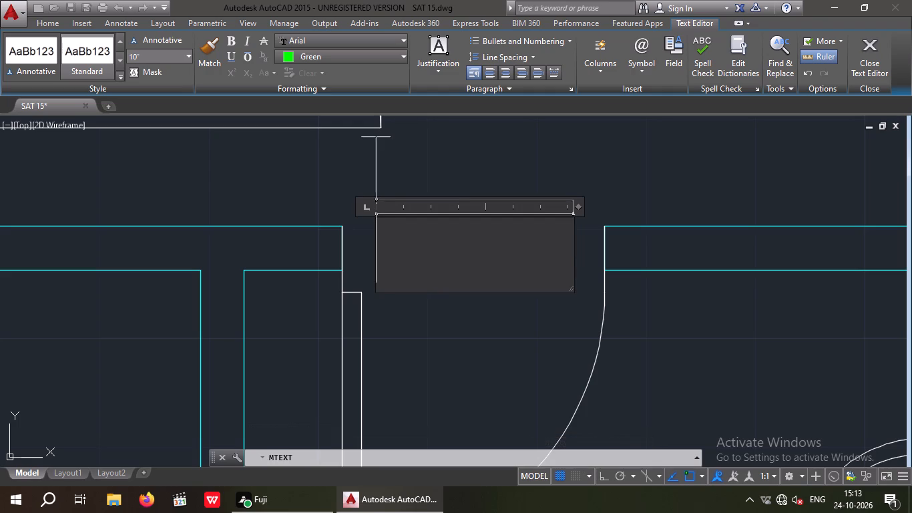
text(D1)
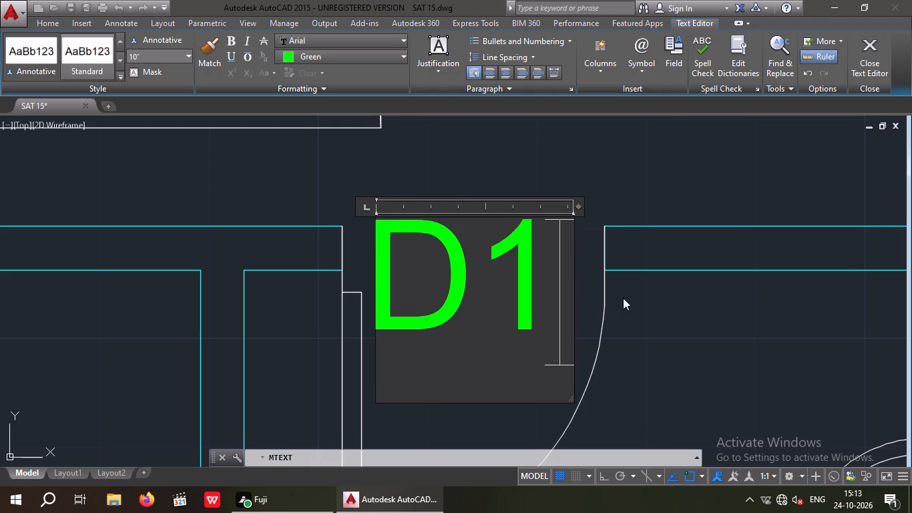
click(612, 174)
Move the D1 label slightly up and right to centre it in the door opening of the bathroom below the upper-right bedroom.
drag(486, 360, 451, 340)
click(435, 305)
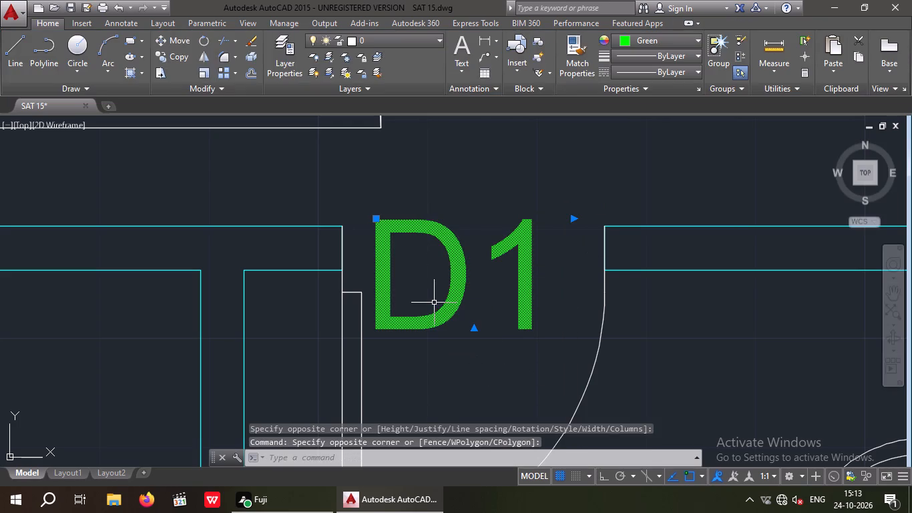
click(168, 39)
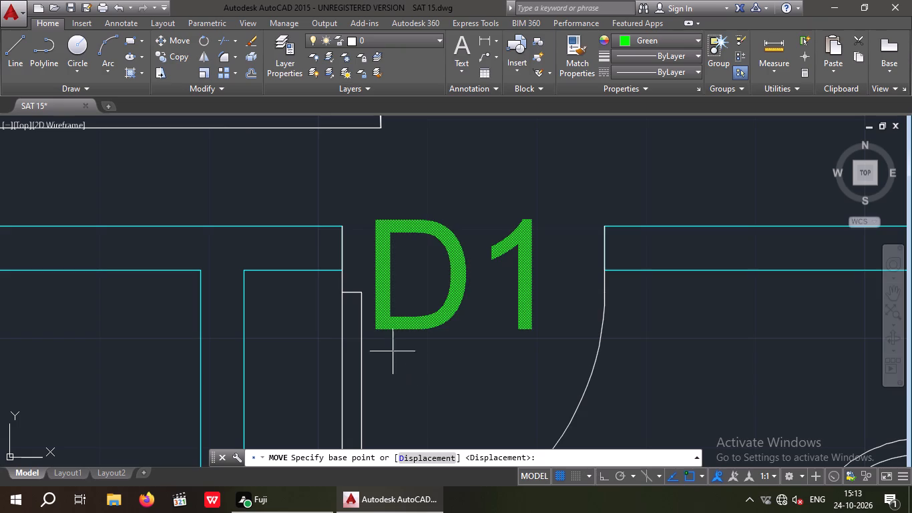
drag(377, 333, 407, 327)
click(393, 313)
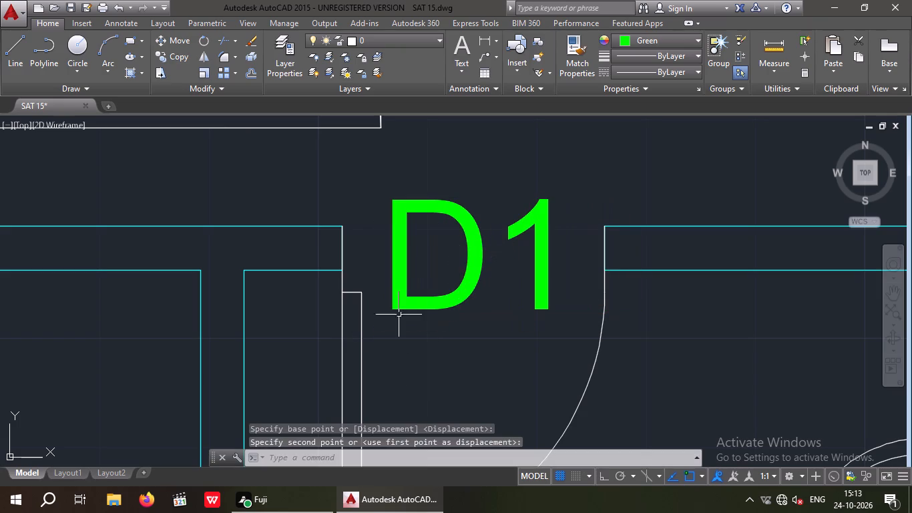
key(Escape)
Set the text height of the D1 label at the bathroom below the upper-right bedroom to 8".
double_click(465, 294)
key(Escape)
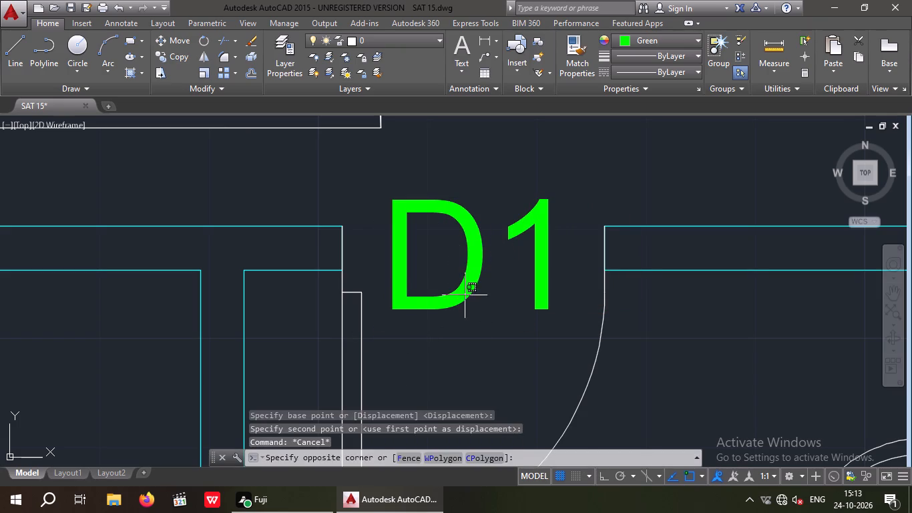
click(446, 301)
key(Escape)
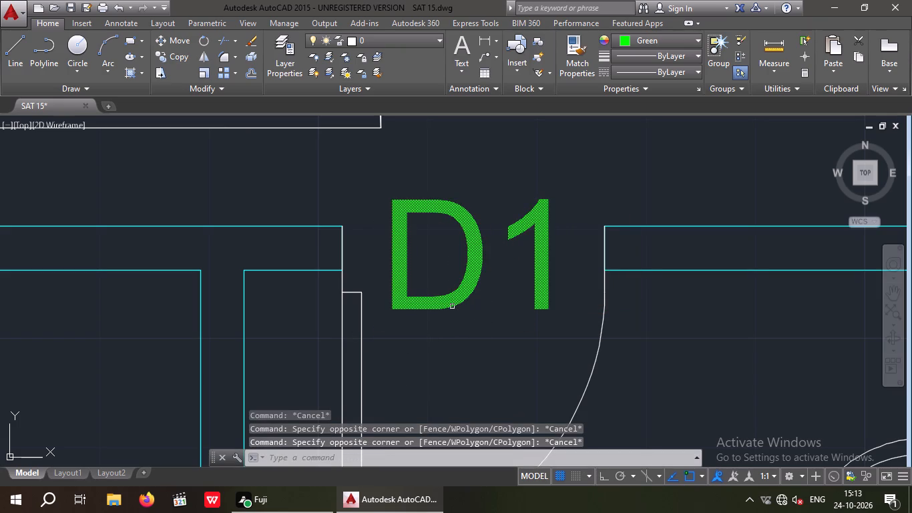
double_click(452, 307)
drag(569, 281, 441, 300)
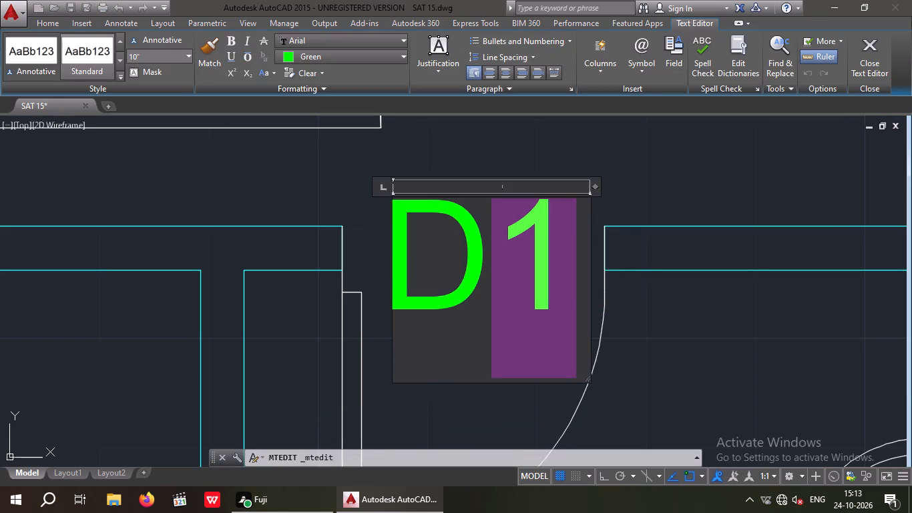
drag(441, 300, 418, 307)
click(154, 59)
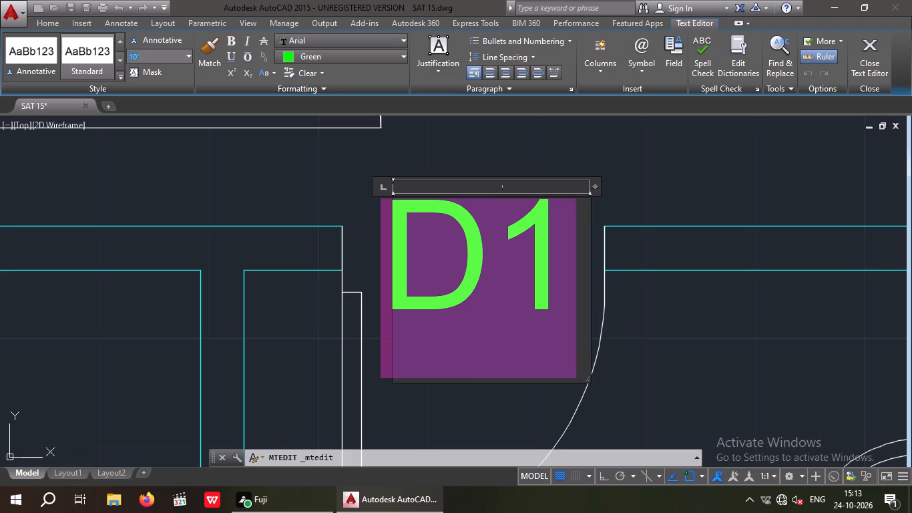
key(8)
key(shift+quotedbl)
key(Return)
click(366, 170)
Add a green 8" multiline text label "D1" at the door of the bathroom just above the living room with the sofa.
scroll(376, 262, down, 3)
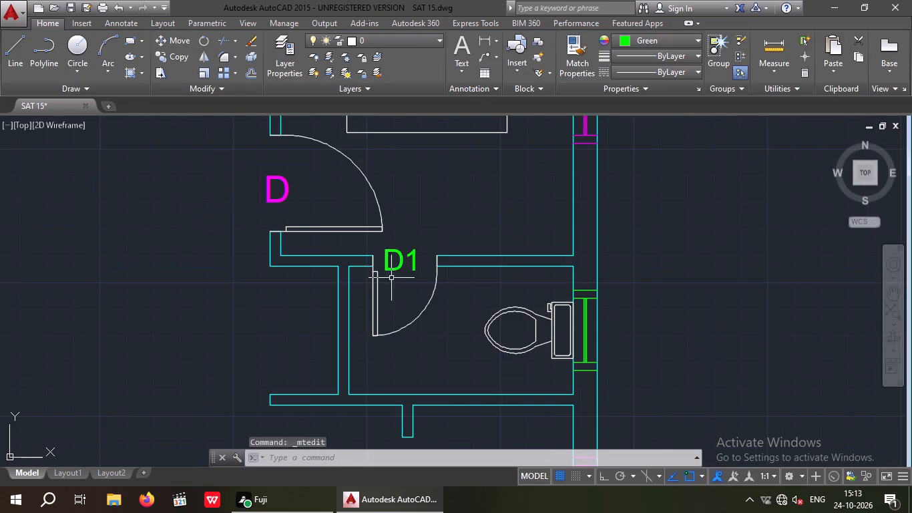
middle_drag(413, 279, 518, 243)
scroll(519, 242, up, 1)
scroll(517, 239, down, 3)
middle_drag(467, 289, 539, 260)
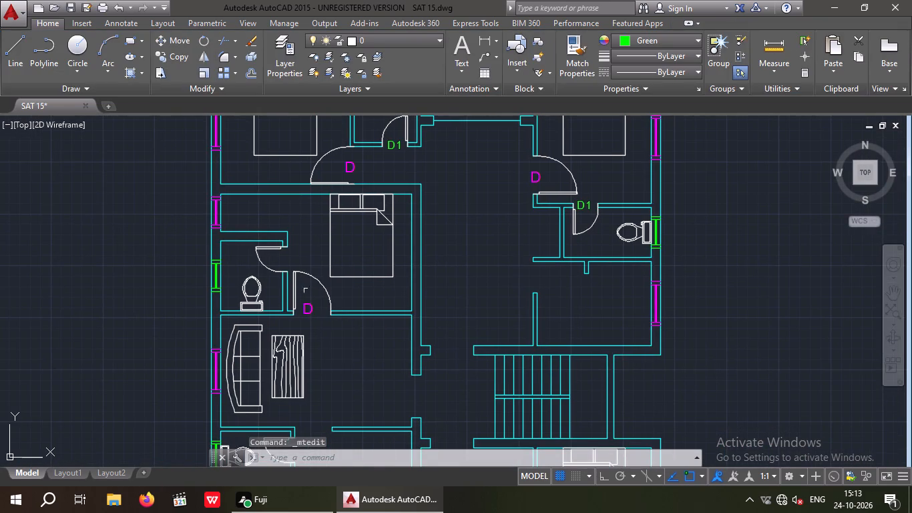
scroll(284, 255, up, 3)
middle_drag(288, 273, 390, 289)
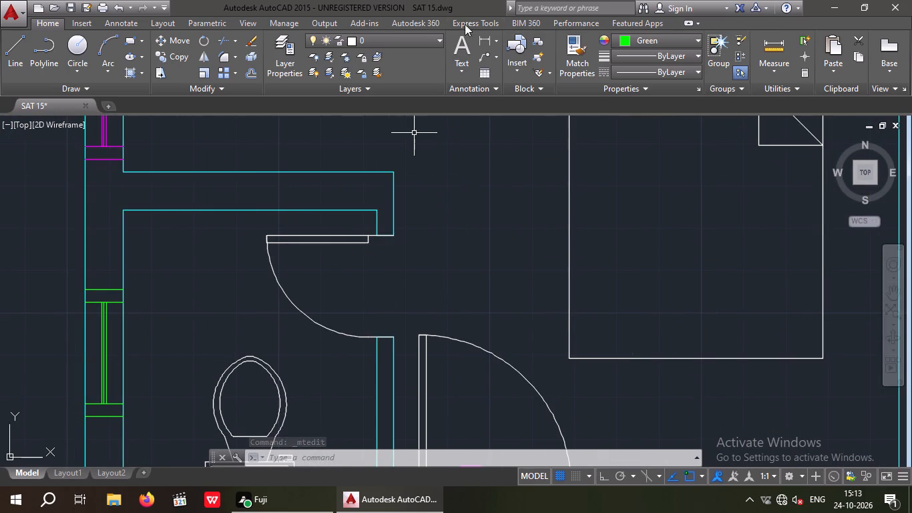
click(461, 39)
drag(334, 267, 361, 285)
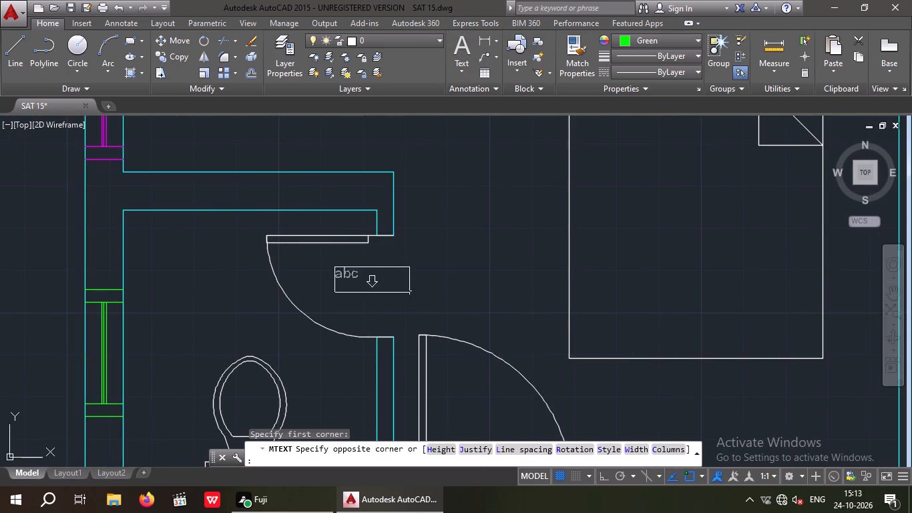
click(404, 308)
click(149, 61)
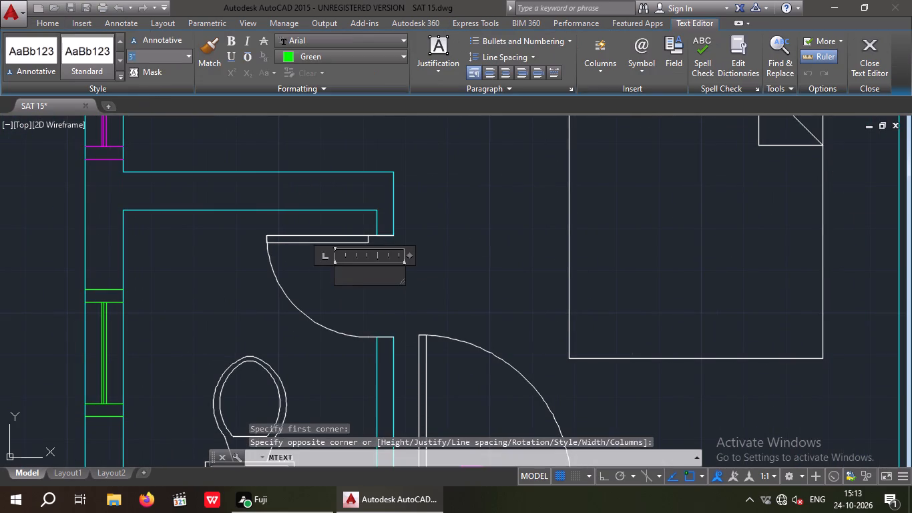
key(8)
key(shift+quotedbl)
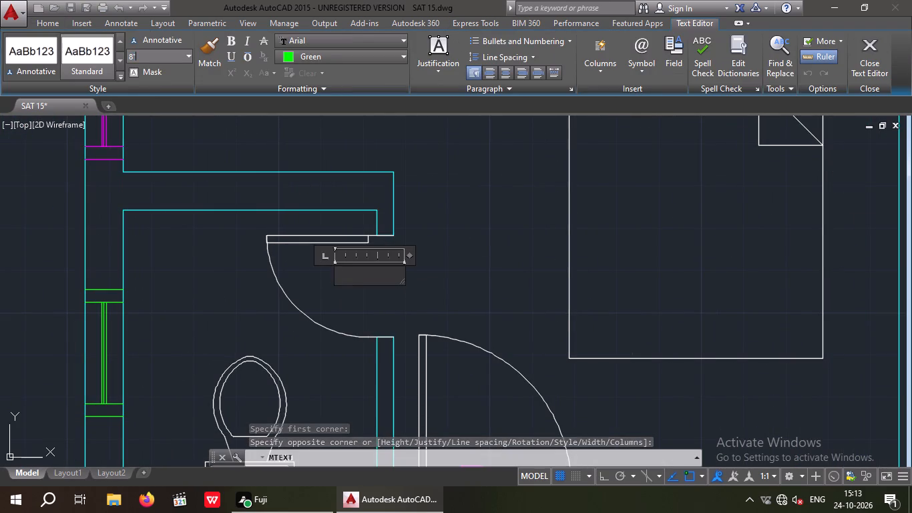
key(Return)
text(D1)
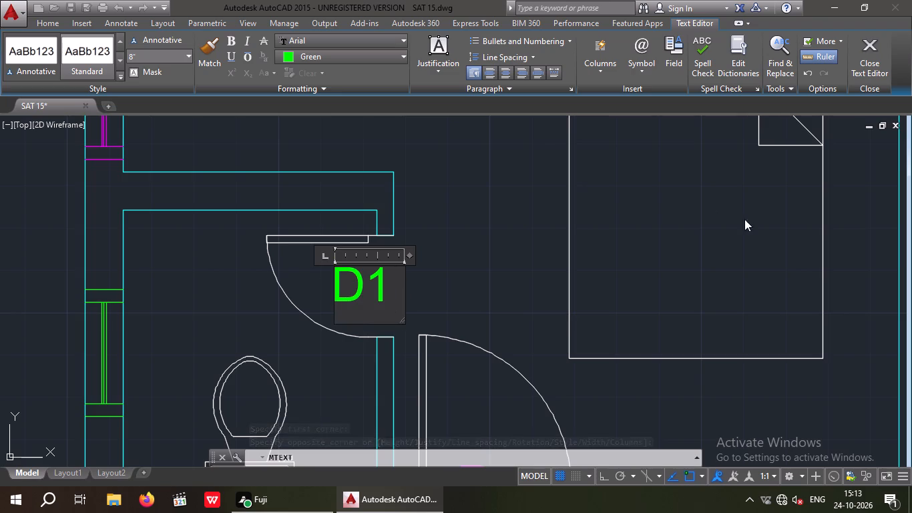
click(510, 256)
Add a green 8" multiline text label "D1" at the door opening of the bathroom just below the living room.
scroll(447, 244, down, 3)
middle_drag(451, 272, 300, 210)
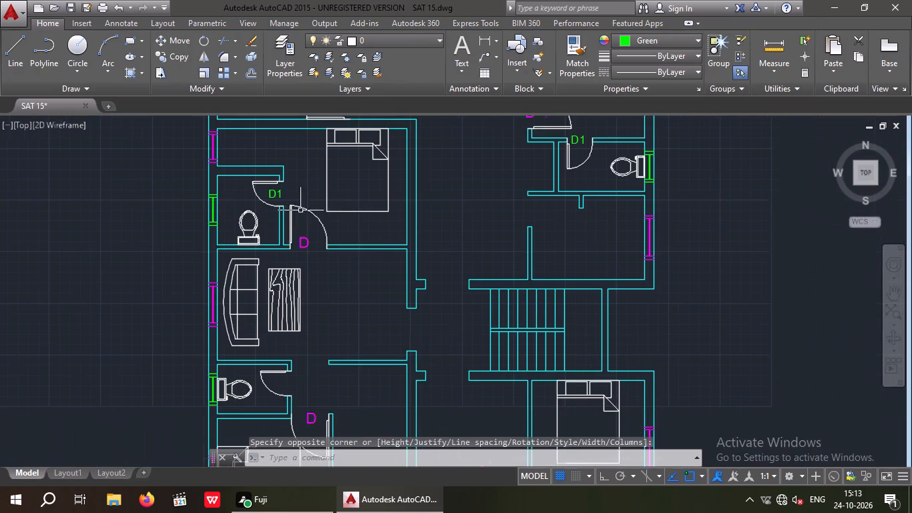
scroll(456, 259, down, 1)
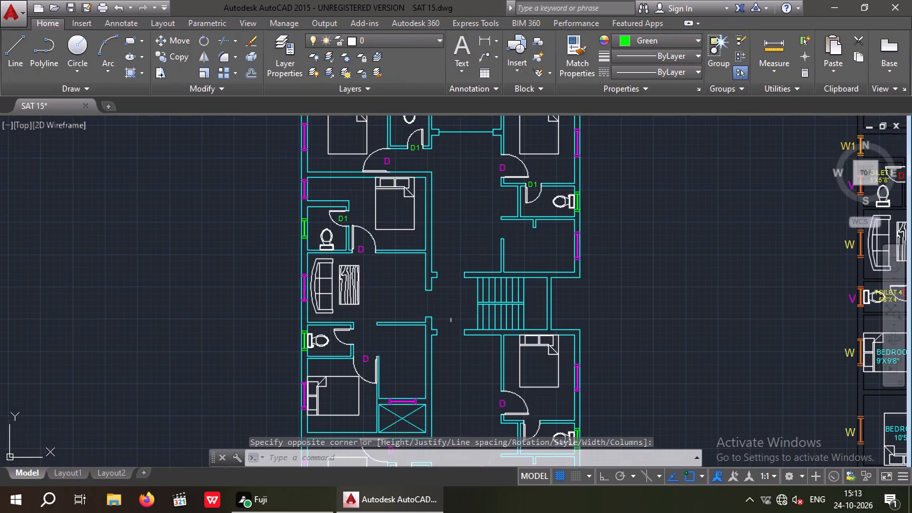
scroll(337, 341, up, 5)
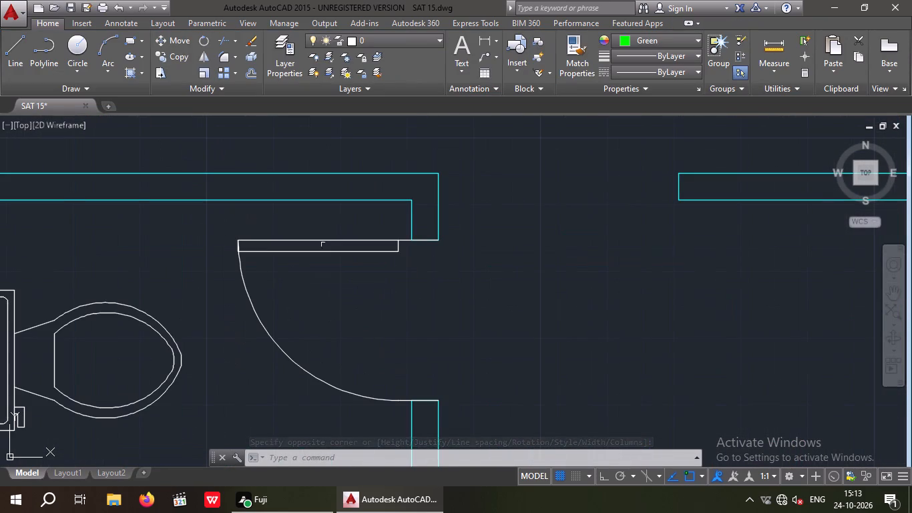
click(463, 43)
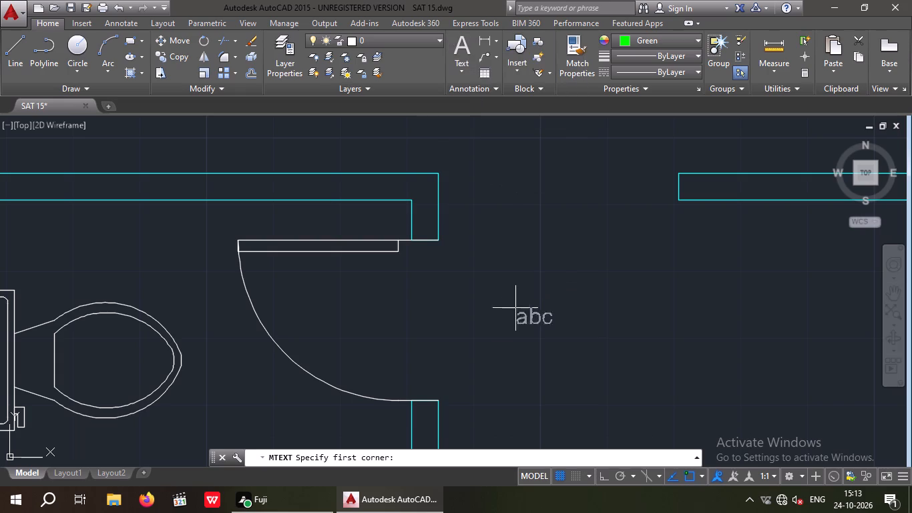
drag(348, 298, 359, 313)
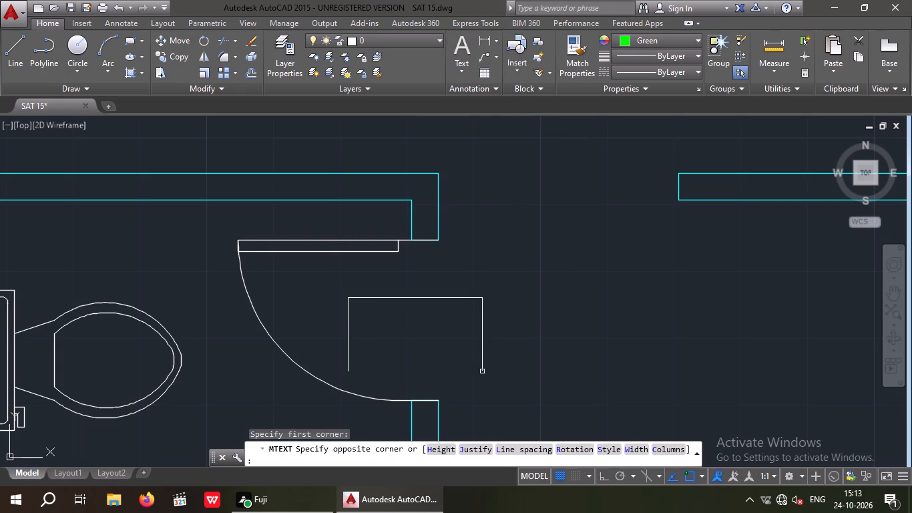
click(481, 373)
click(164, 61)
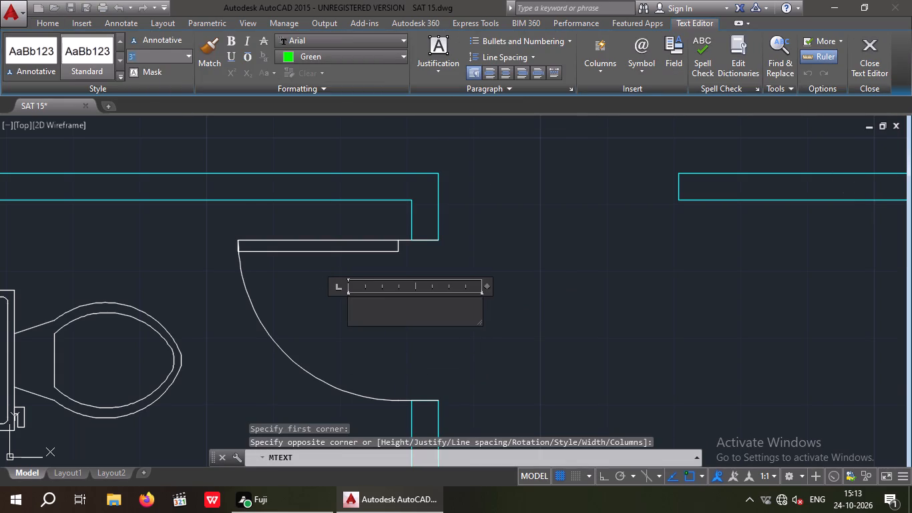
key(8)
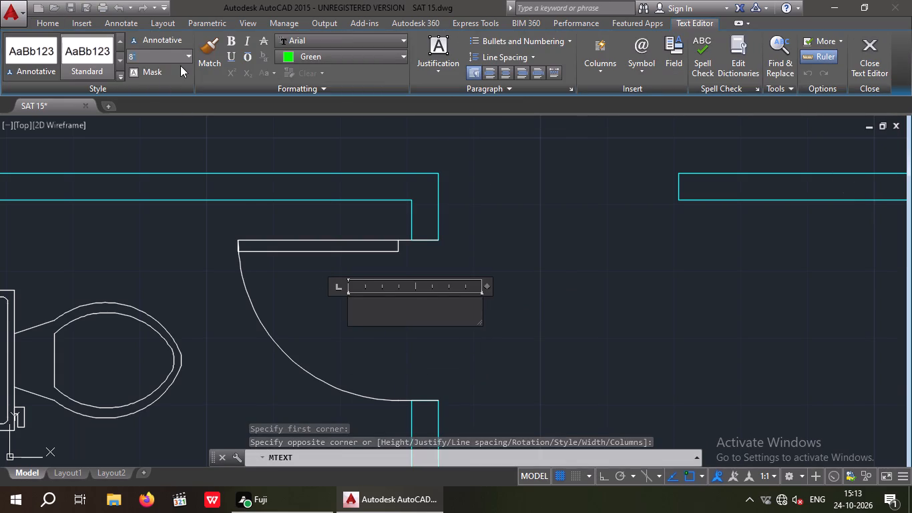
key(shift+quotedbl)
key(Return)
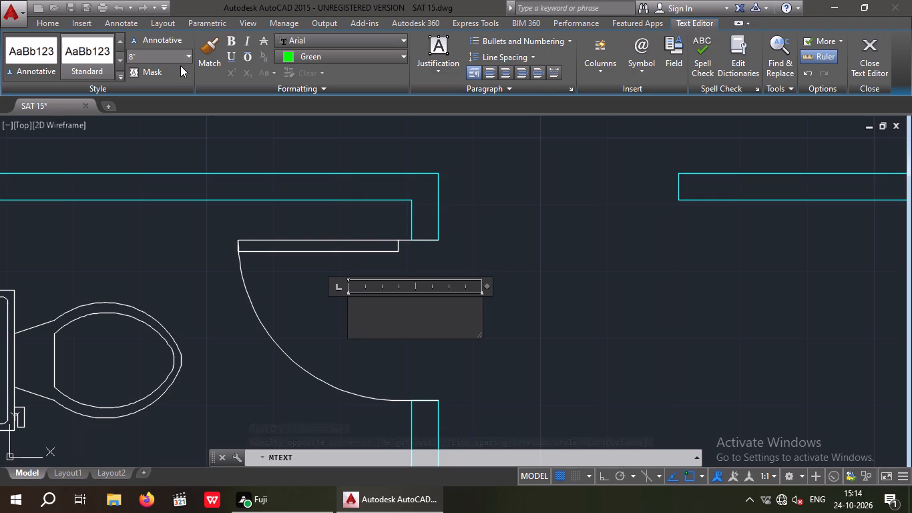
text(D1)
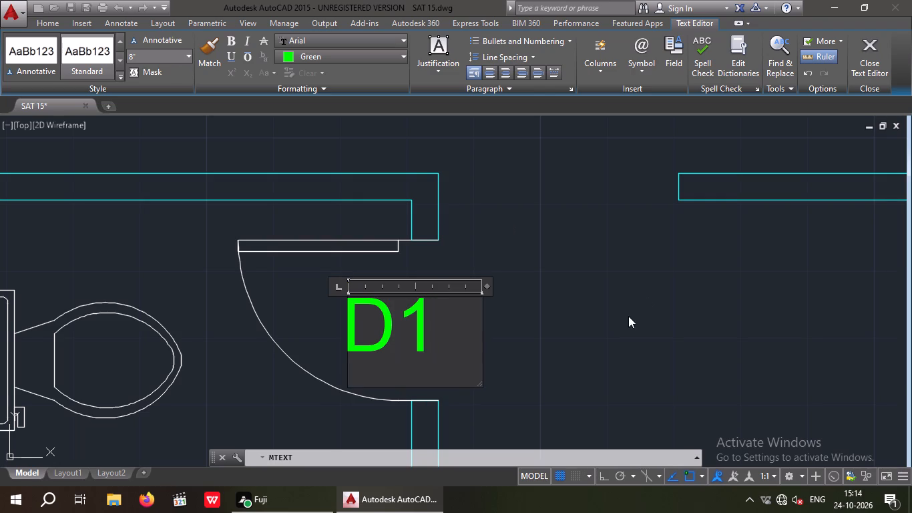
click(596, 301)
Add a green 8" multiline text label "D1" at the door opening of the bathroom beside the lower-left bedroom at the plan's bottom edge.
scroll(587, 297, down, 4)
middle_drag(601, 316, 528, 278)
scroll(535, 267, down, 2)
middle_drag(559, 293, 537, 285)
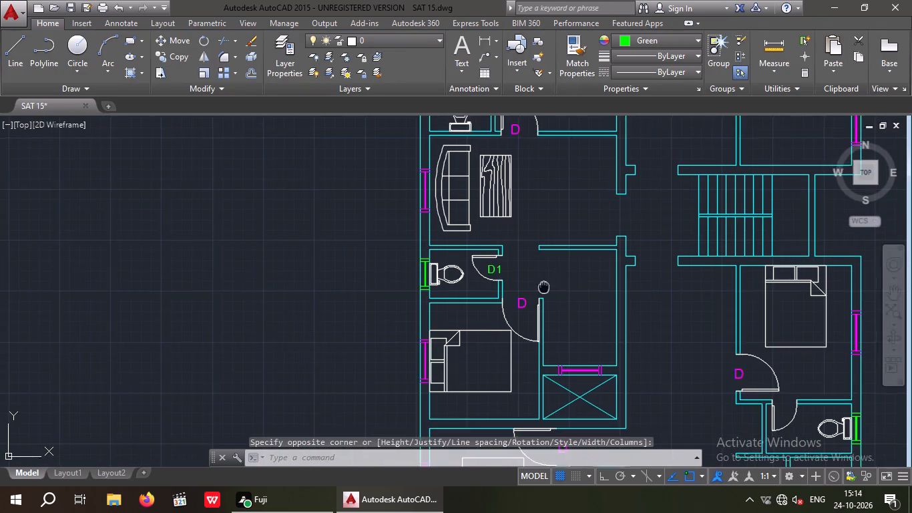
middle_drag(537, 285, 459, 267)
middle_drag(545, 377, 527, 275)
scroll(452, 344, up, 3)
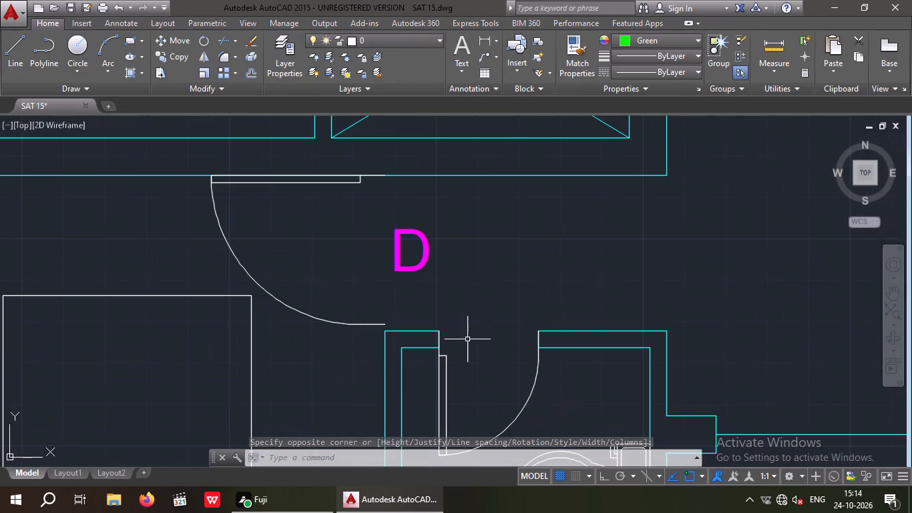
scroll(462, 331, up, 3)
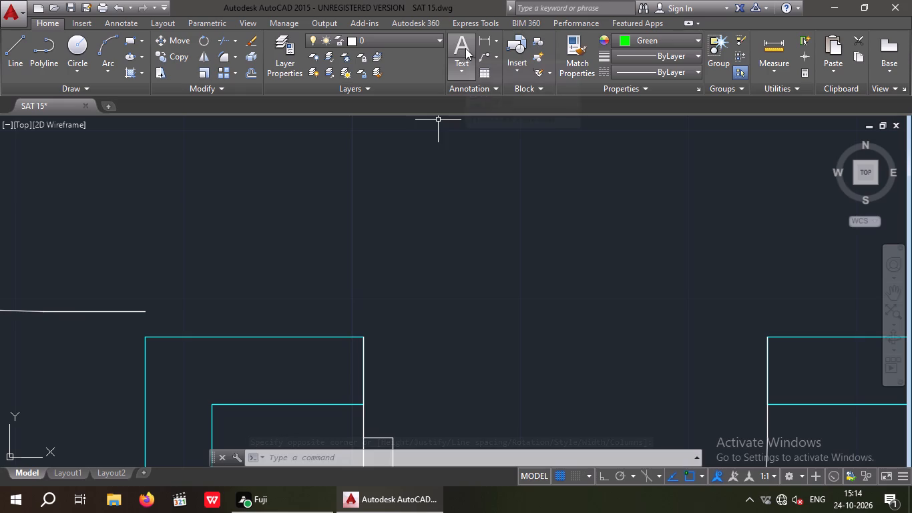
click(465, 48)
drag(427, 306, 469, 391)
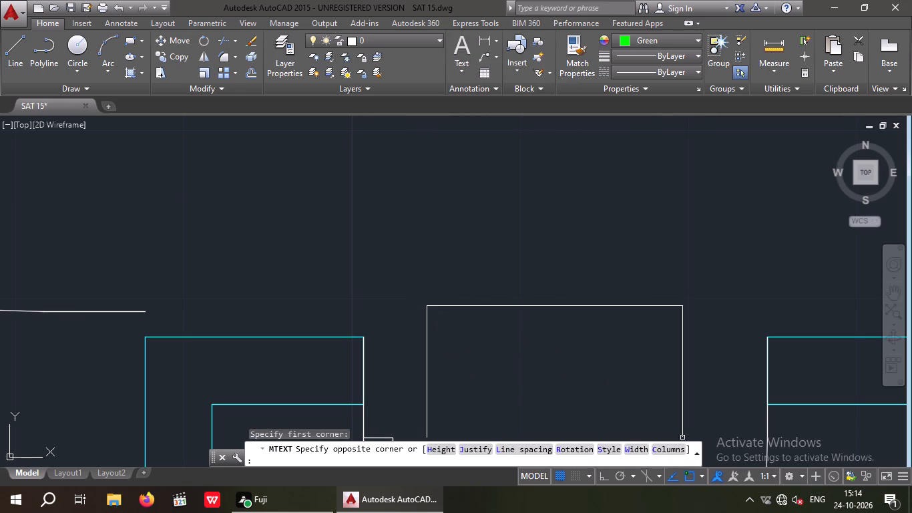
click(695, 438)
click(157, 55)
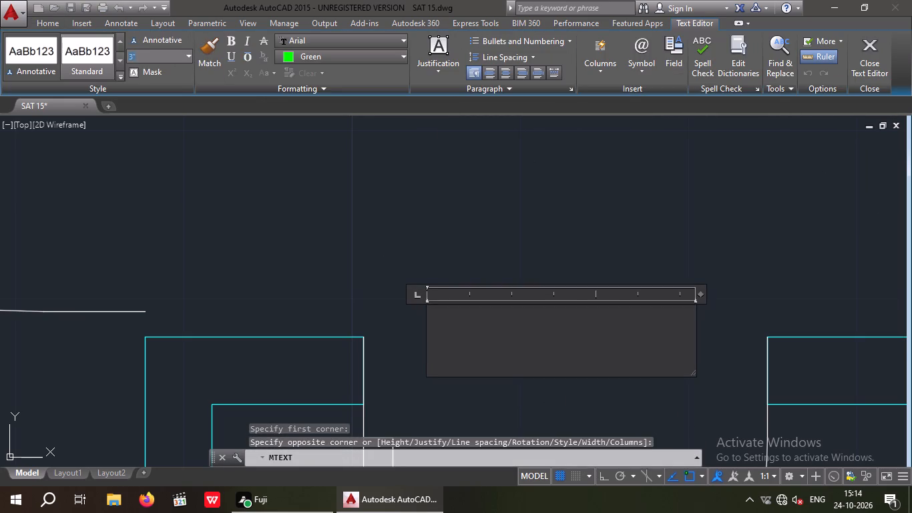
key(8)
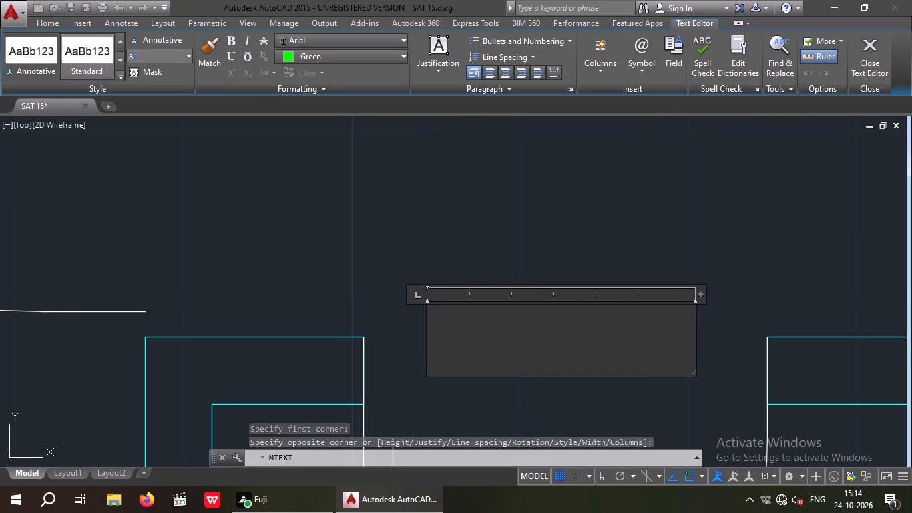
key(shift+quotedbl)
key(Return)
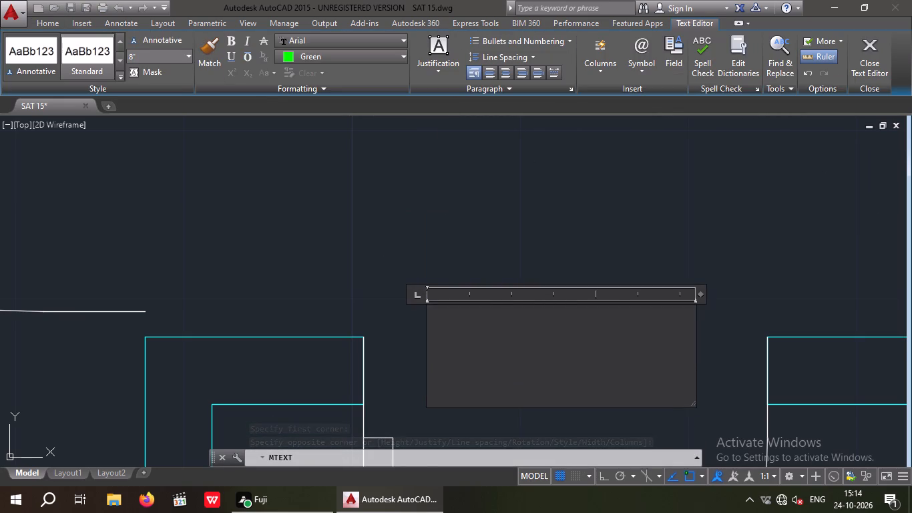
text(D1)
click(543, 216)
Move the D1 label slightly right and down to centre it in the door opening of the bathroom beside the bottom-left bedroom.
scroll(549, 237, down, 3)
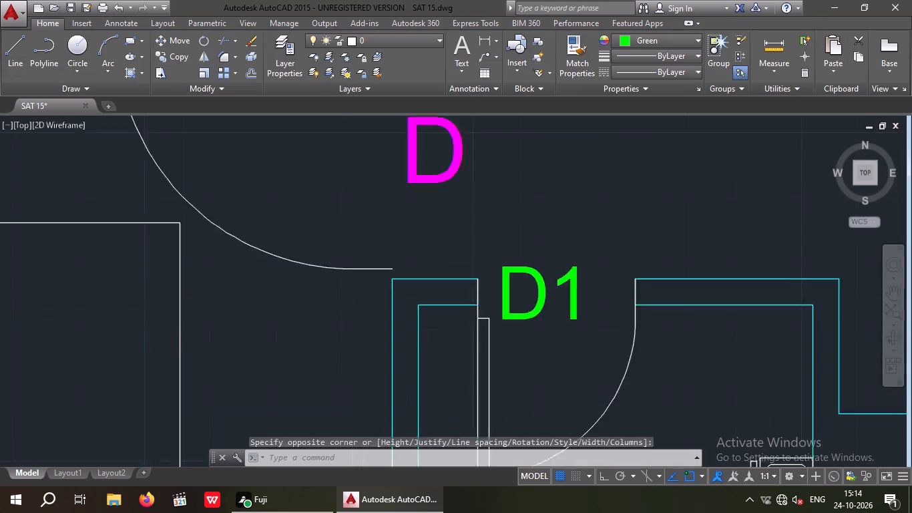
scroll(551, 245, down, 2)
scroll(543, 272, up, 3)
drag(553, 284, 541, 265)
click(526, 232)
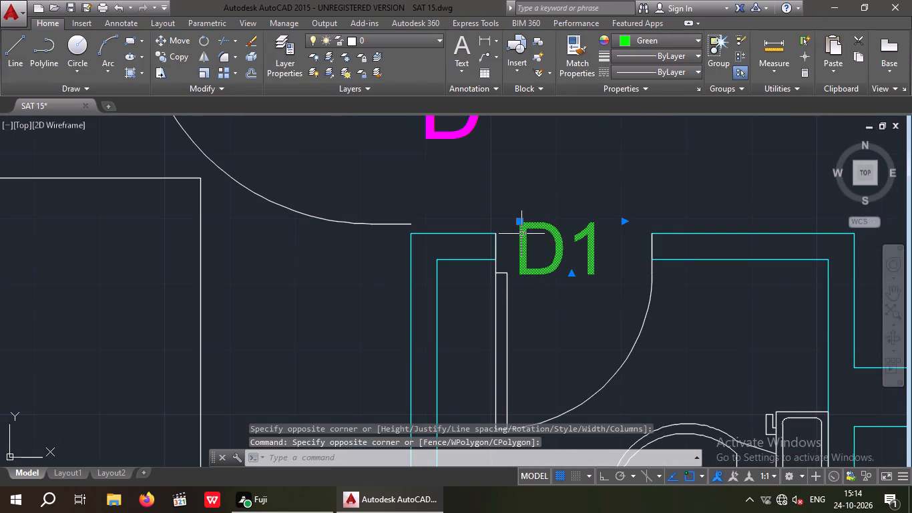
click(166, 39)
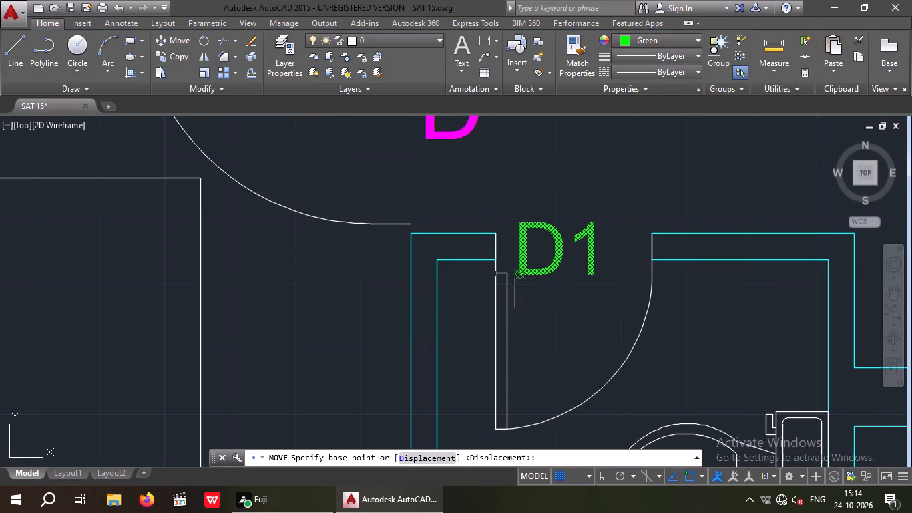
click(523, 275)
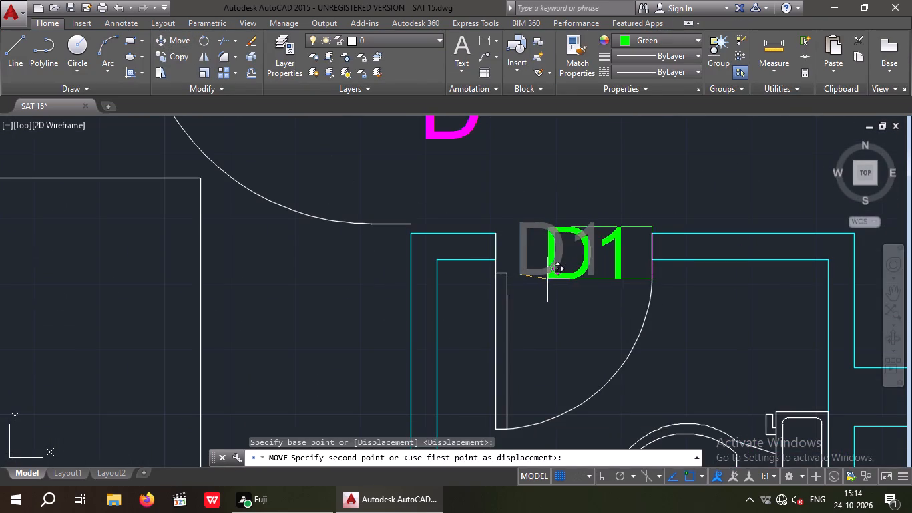
click(547, 279)
Add a green 8" multiline text label "D1" at the door opening of the bathroom below the lower-right bedroom.
scroll(547, 279, down, 2)
middle_drag(537, 287, 481, 337)
scroll(510, 299, down, 3)
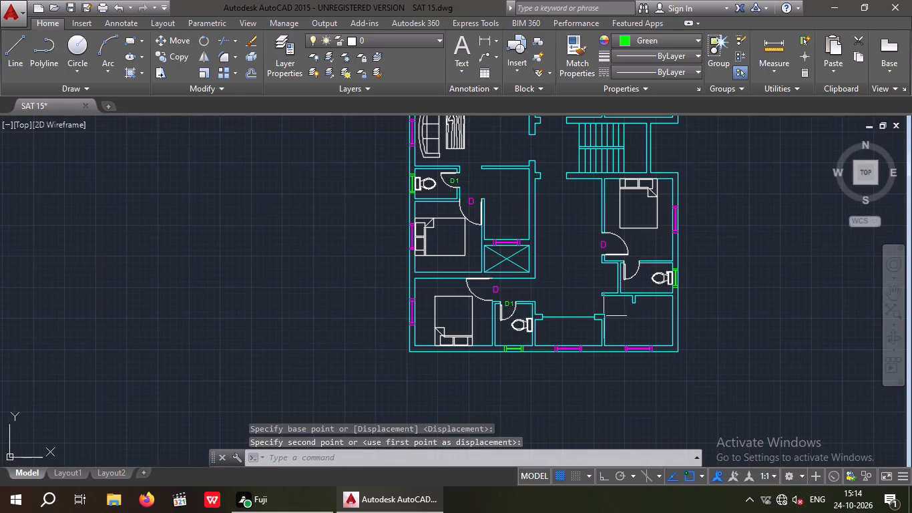
scroll(632, 269, up, 2)
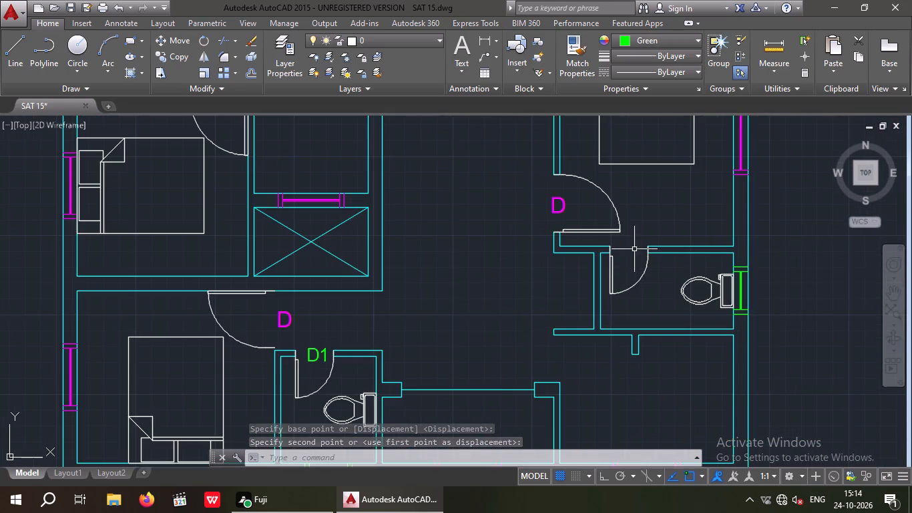
scroll(635, 248, up, 1)
middle_drag(636, 254, 598, 327)
click(464, 47)
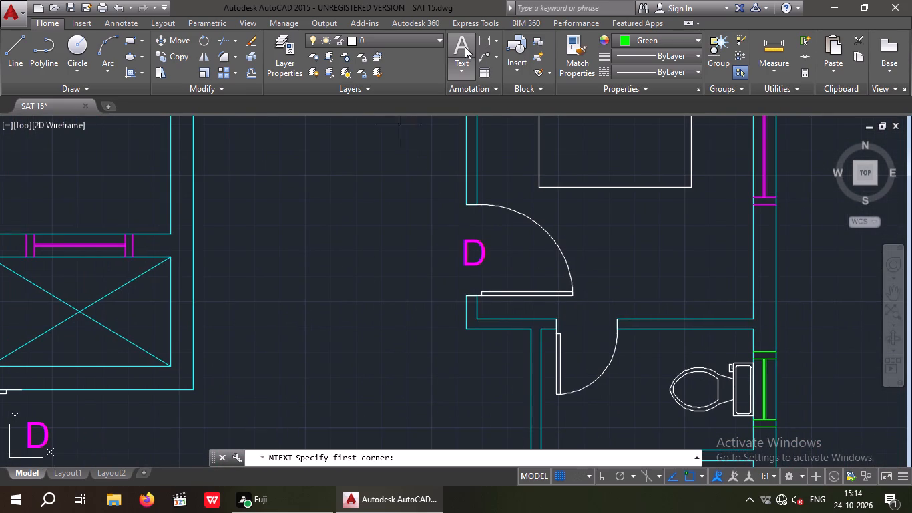
scroll(584, 308, up, 2)
drag(552, 328, 545, 330)
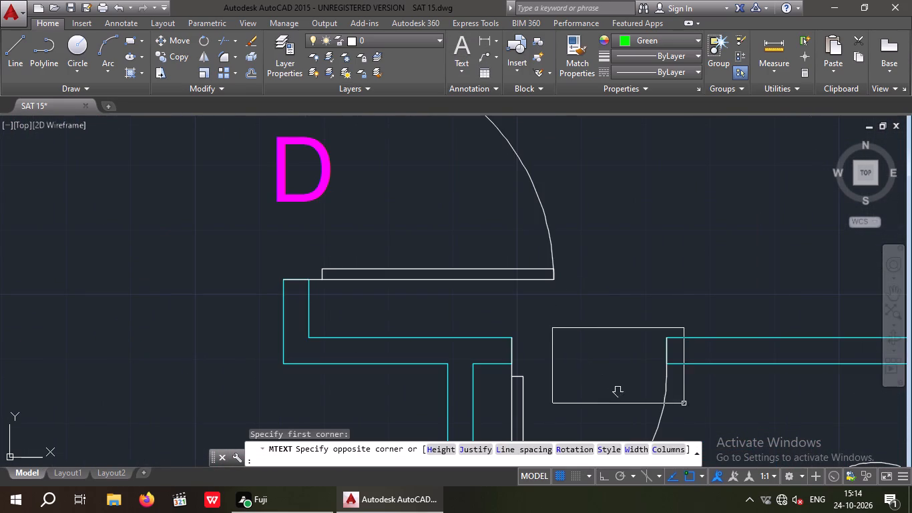
click(653, 389)
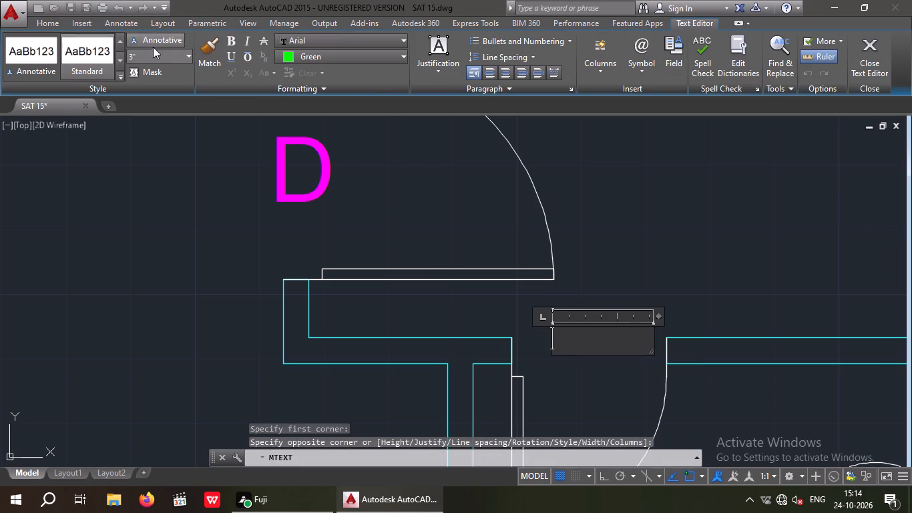
click(154, 61)
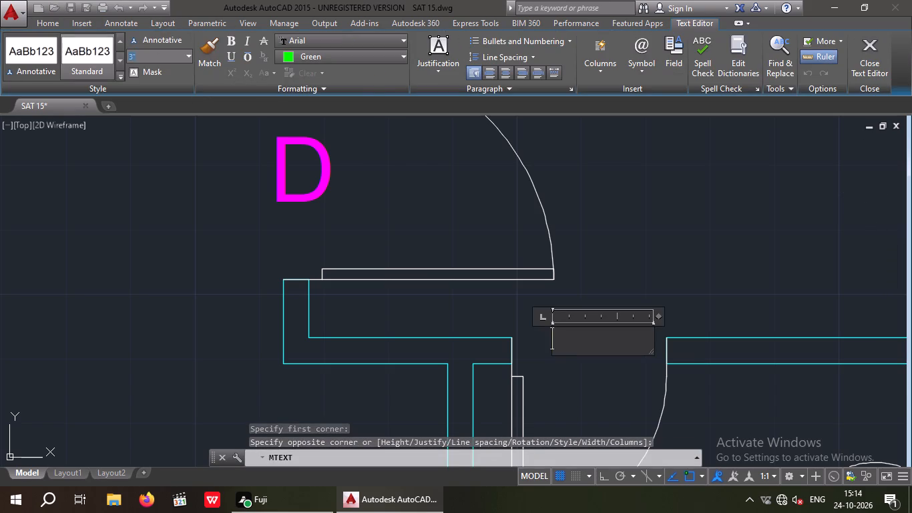
key(8)
key(shift+quotedbl)
key(Return)
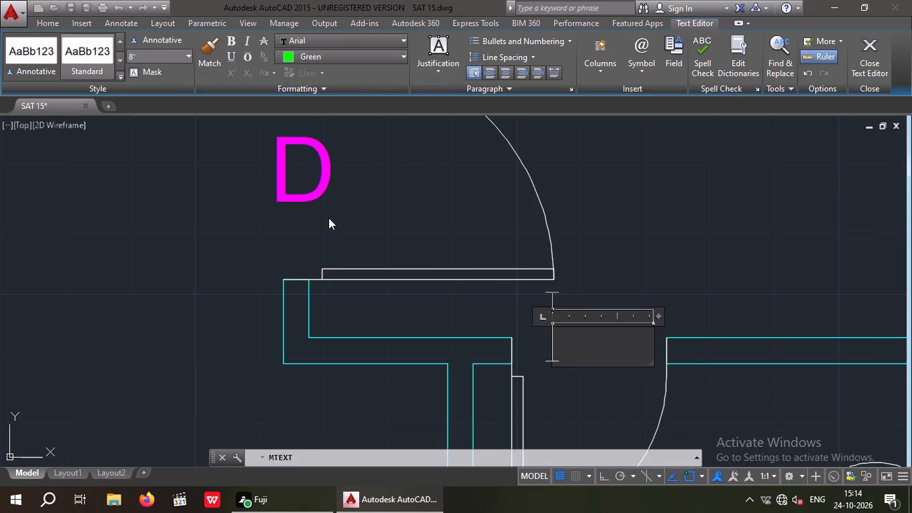
text(D1)
click(724, 245)
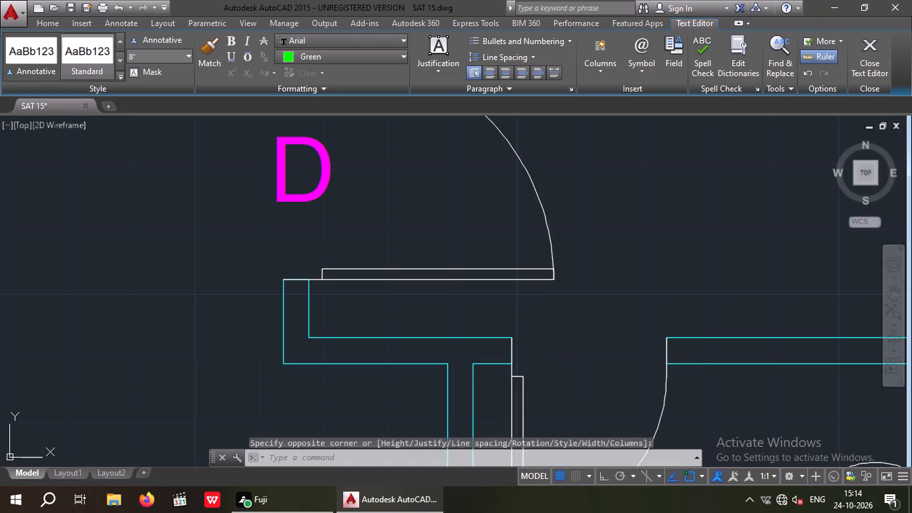
Save the drawing with the D1 bathroom door labels in place.
scroll(690, 218, down, 2)
middle_drag(698, 230, 633, 210)
scroll(642, 204, down, 2)
middle_drag(658, 221, 628, 273)
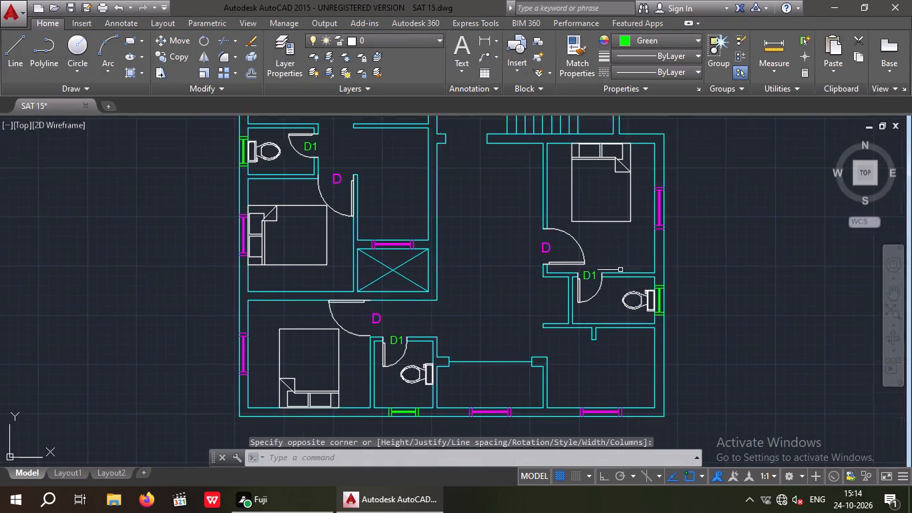
scroll(614, 267, down, 2)
middle_drag(594, 296, 561, 355)
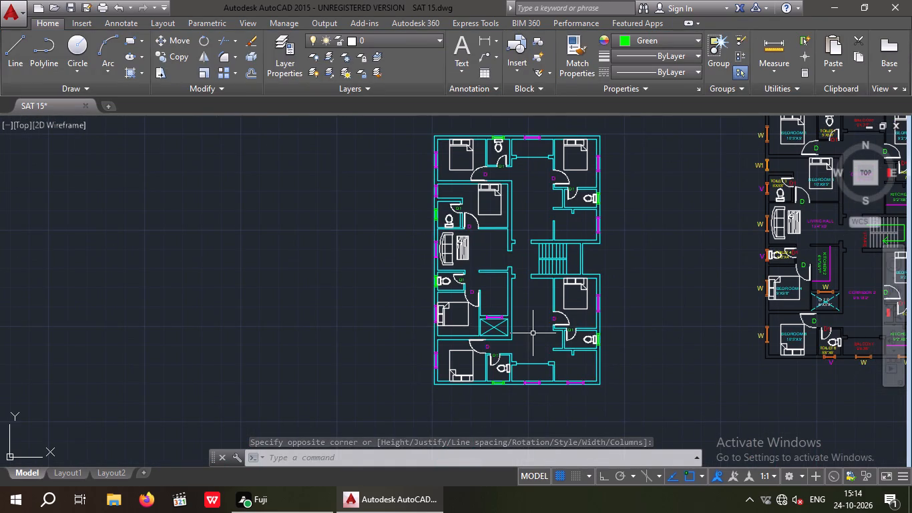
key(ctrl+s)
key(ctrl+s)
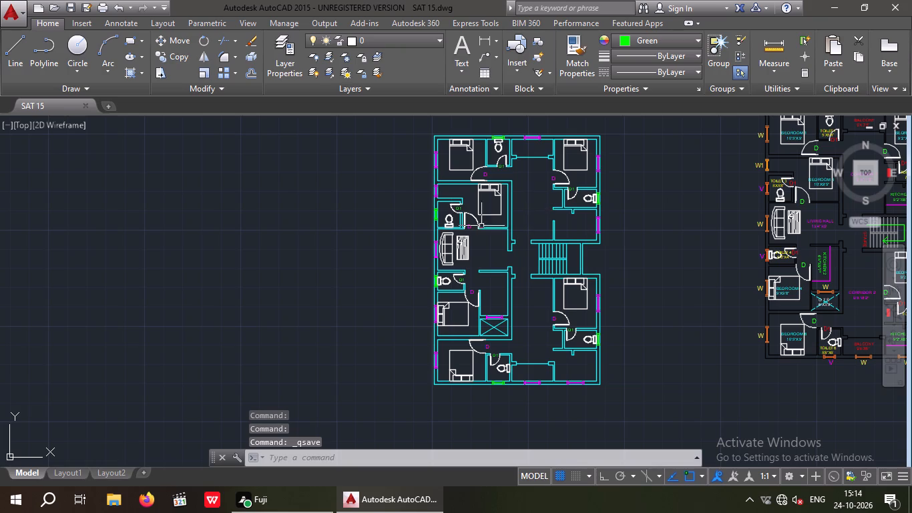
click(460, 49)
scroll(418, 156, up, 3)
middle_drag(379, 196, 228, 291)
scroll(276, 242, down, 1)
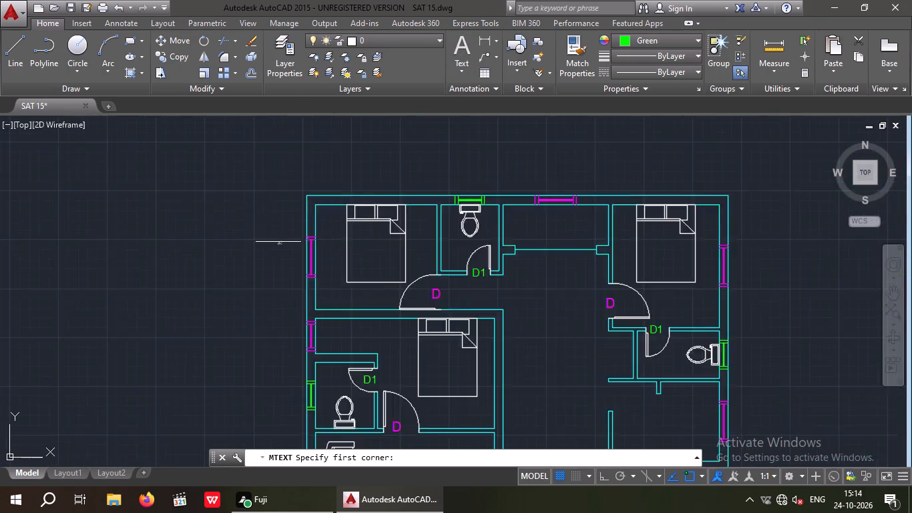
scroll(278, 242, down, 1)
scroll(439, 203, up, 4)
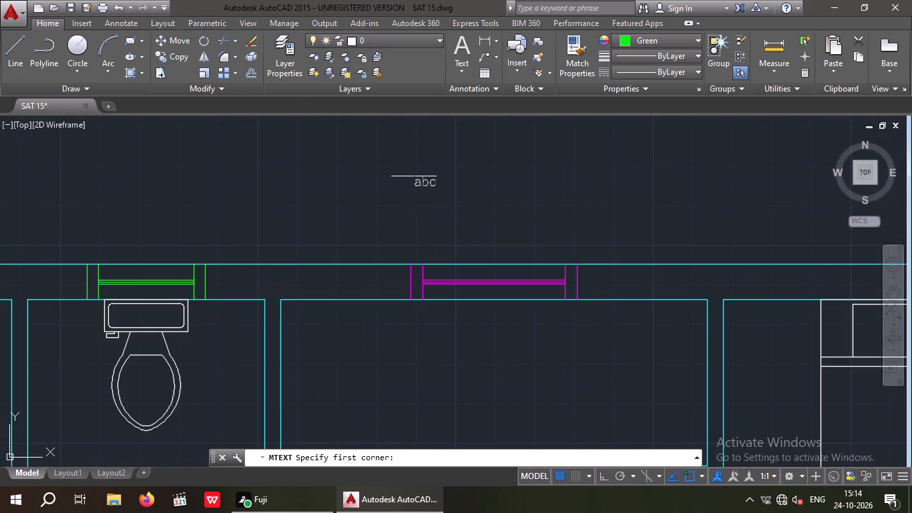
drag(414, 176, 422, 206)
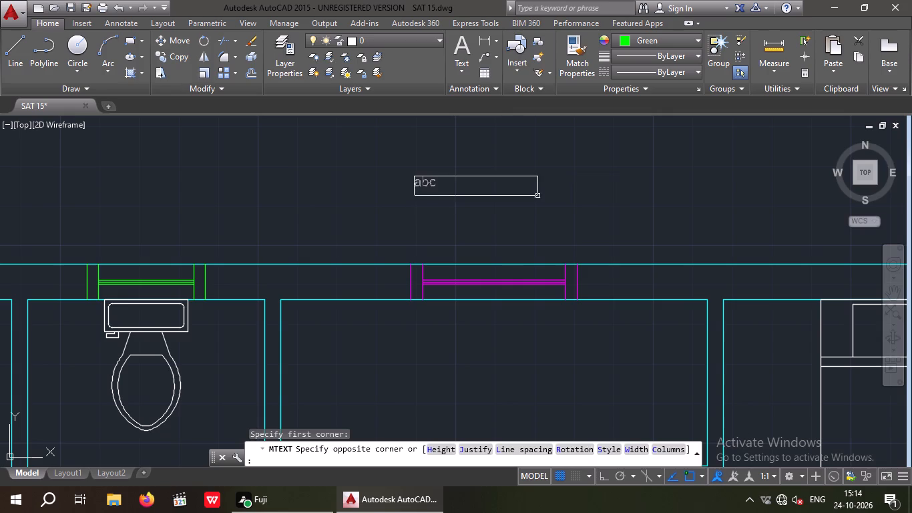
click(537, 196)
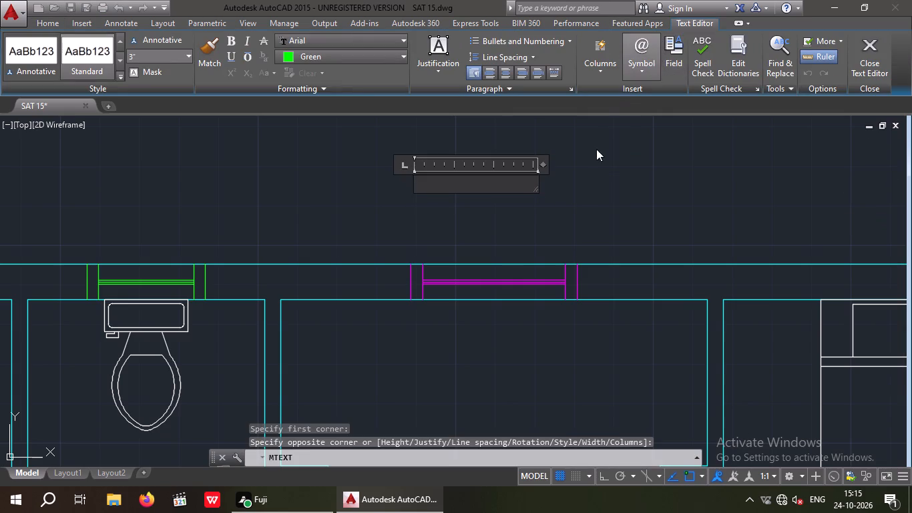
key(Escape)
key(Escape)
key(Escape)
Switch the current colour to yellow and add a 10" multiline text label "W" above the top-wall window between the bathroom and upper-right bedroom.
click(642, 40)
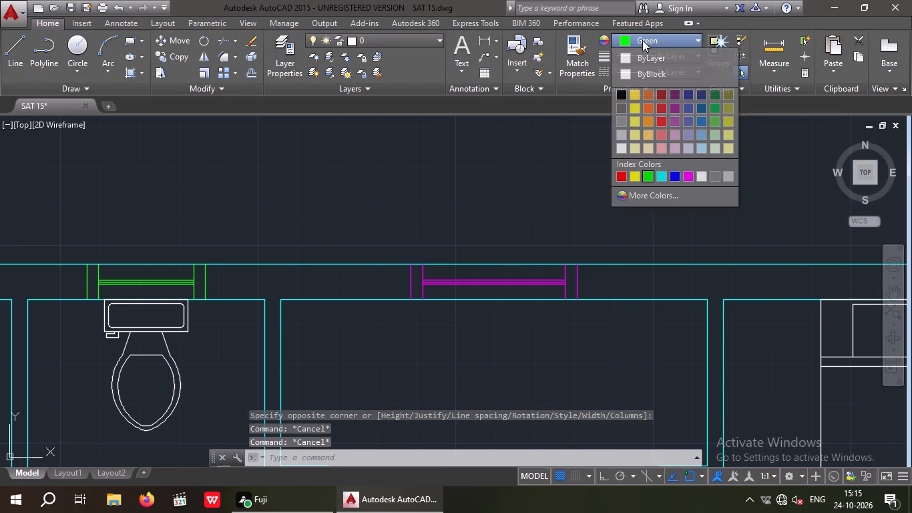
click(636, 177)
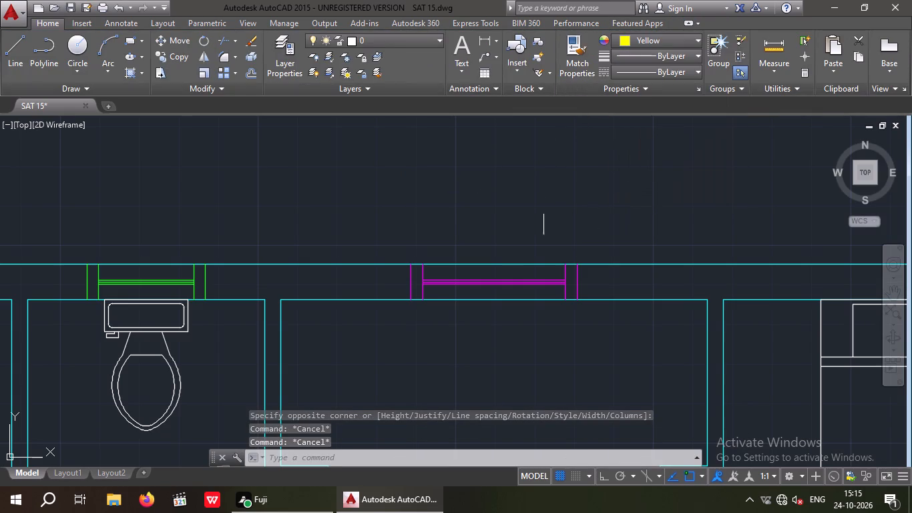
click(460, 50)
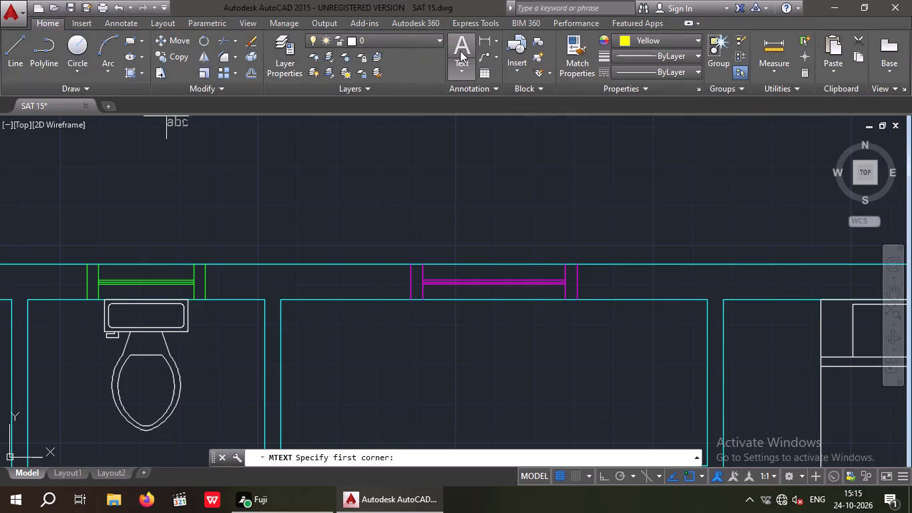
drag(421, 172, 427, 194)
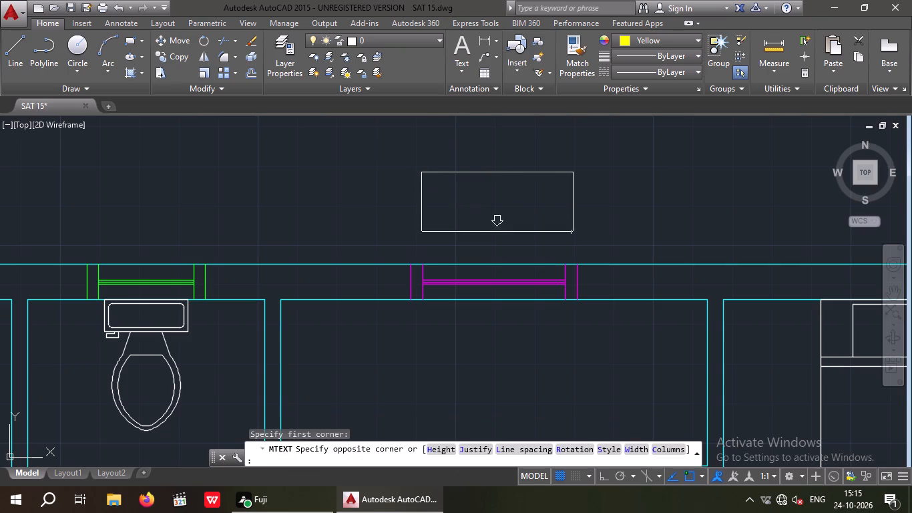
click(537, 234)
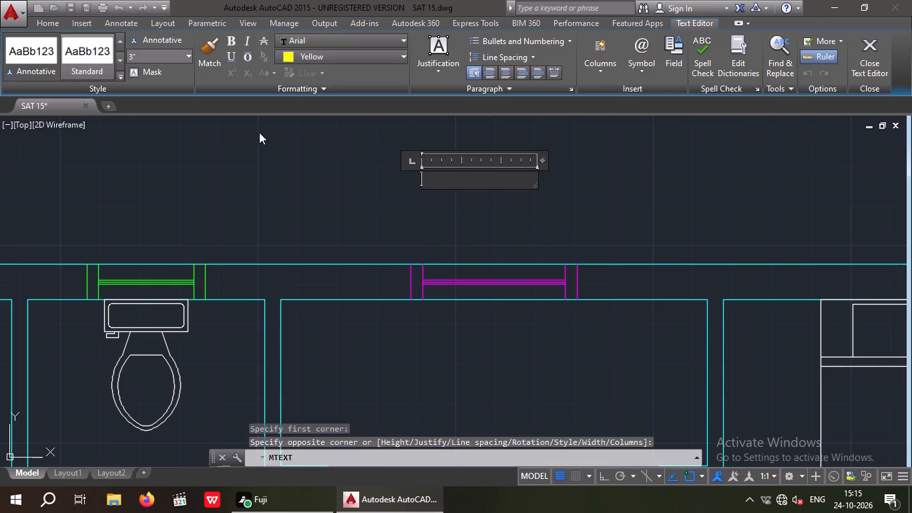
click(154, 61)
text(10)
key(shift+quotedbl)
key(Return)
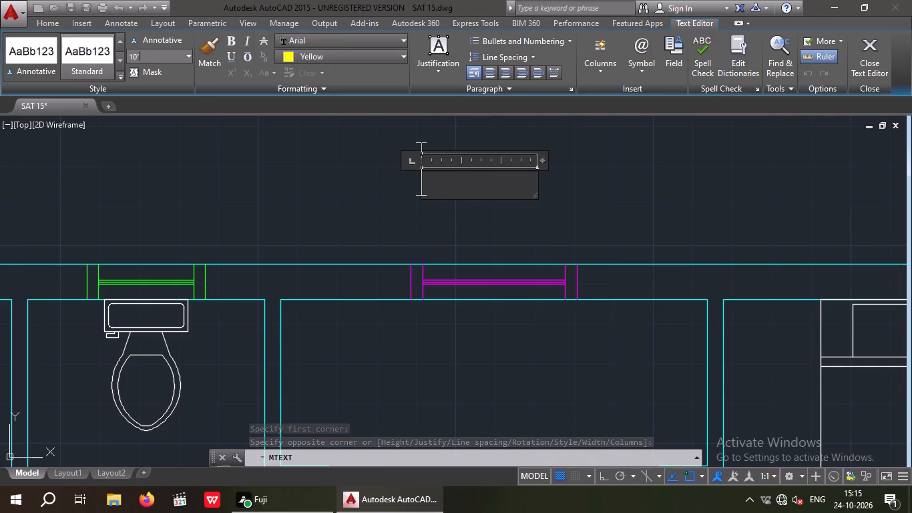
key(w)
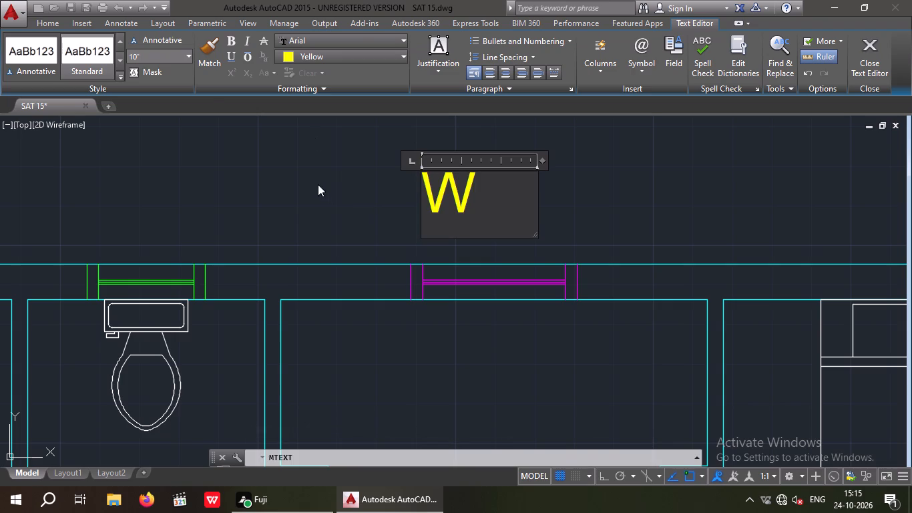
click(332, 176)
Move the W label right and down so it sits centred just above the magenta top-wall window.
drag(504, 154, 452, 200)
click(383, 208)
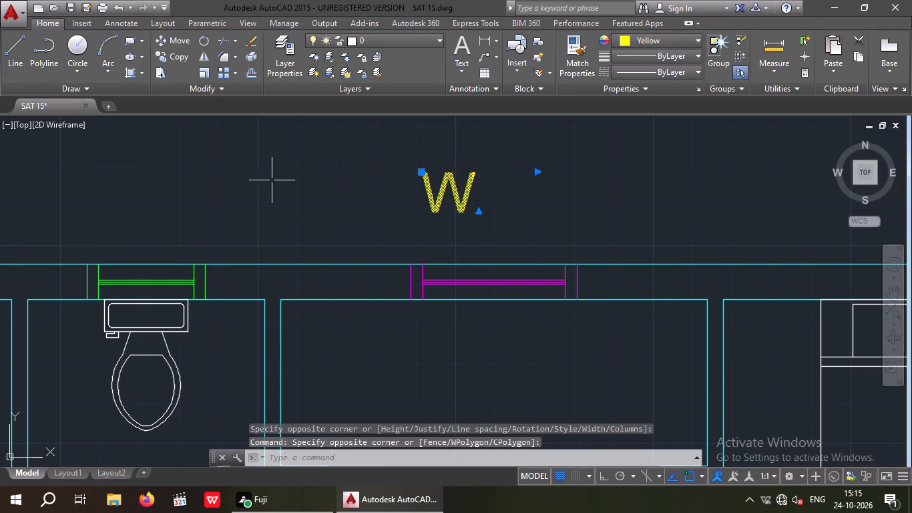
click(172, 39)
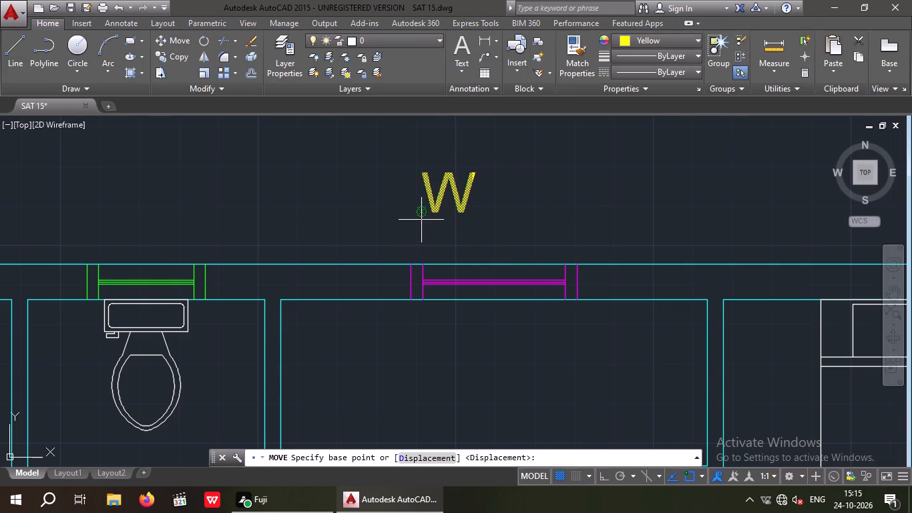
drag(421, 220, 429, 228)
scroll(461, 251, up, 2)
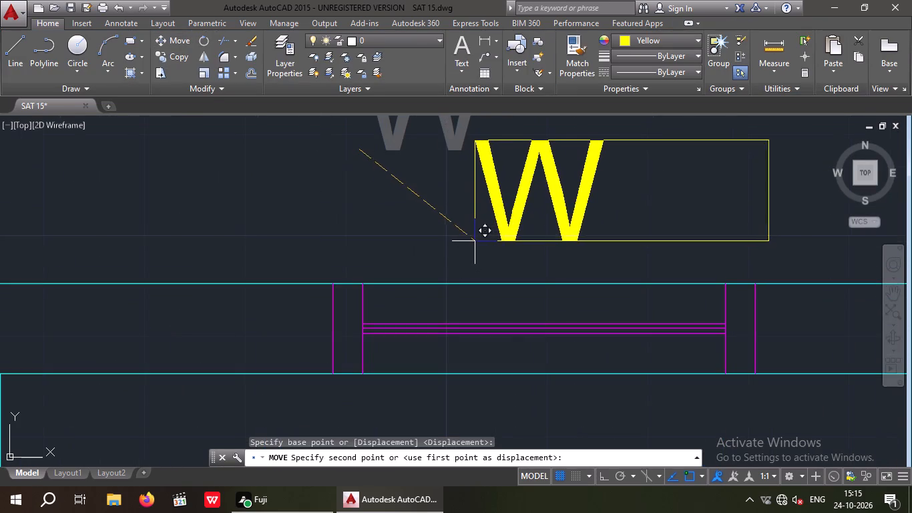
click(489, 247)
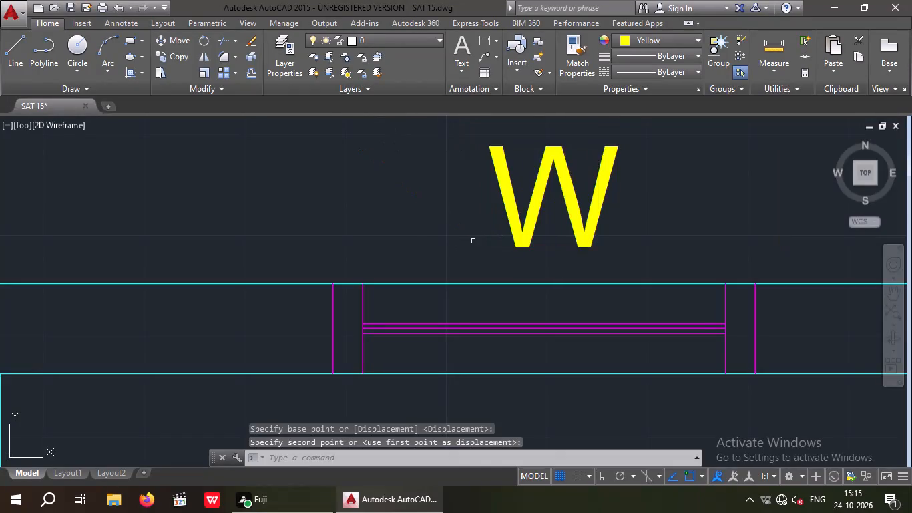
Add a yellow 10" multiline text label "W" outside the right-wall window of the upper-right bedroom.
scroll(453, 220, down, 4)
middle_drag(450, 224, 349, 194)
middle_drag(754, 280, 578, 174)
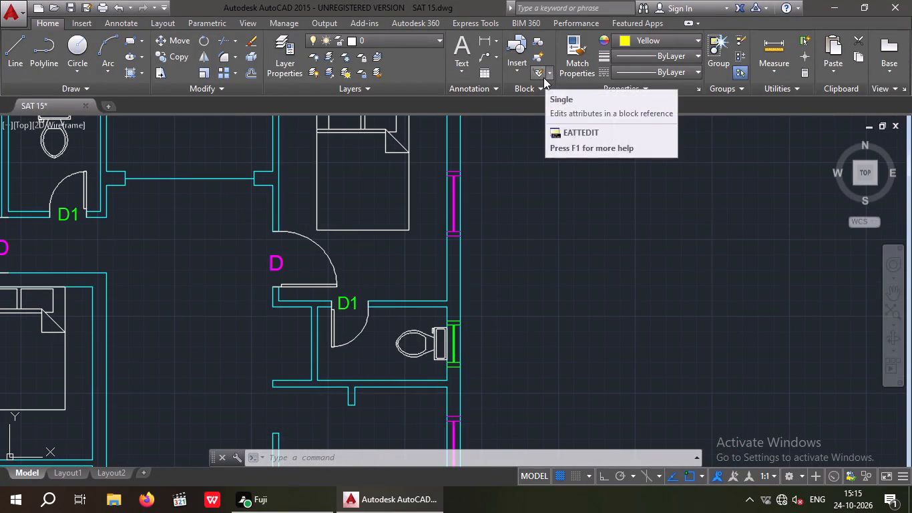
click(463, 43)
scroll(484, 205, up, 2)
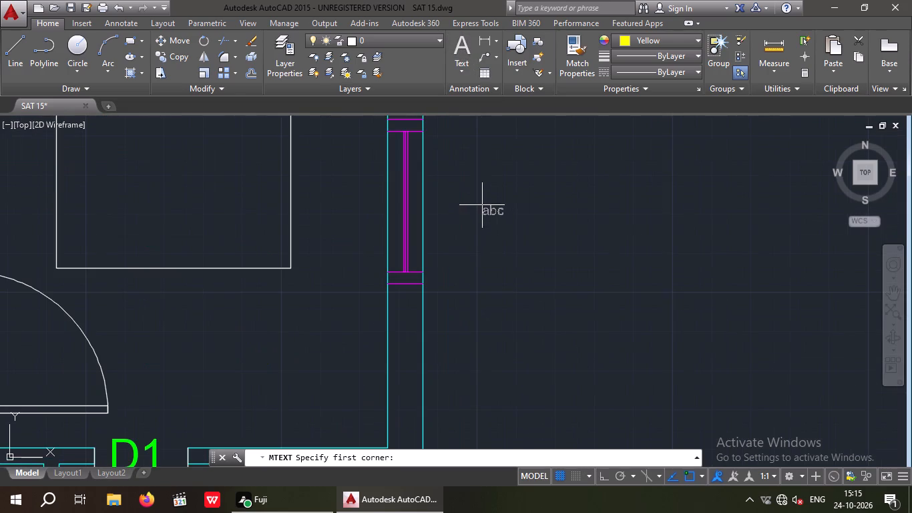
drag(442, 173, 455, 193)
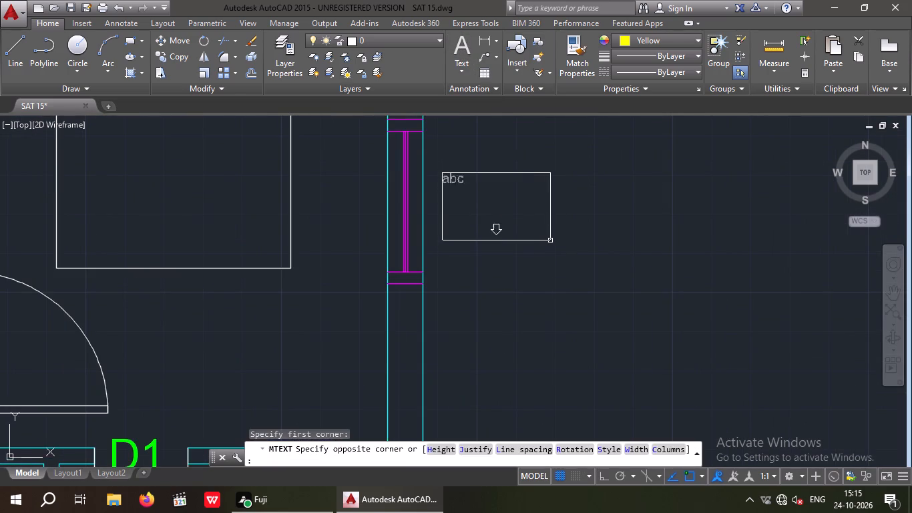
click(551, 240)
click(160, 58)
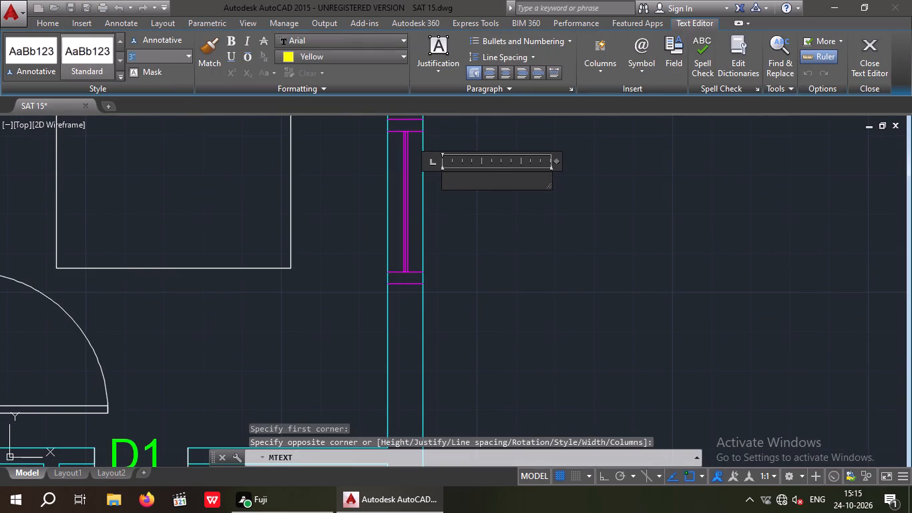
key(8)
key(shift+quotedbl)
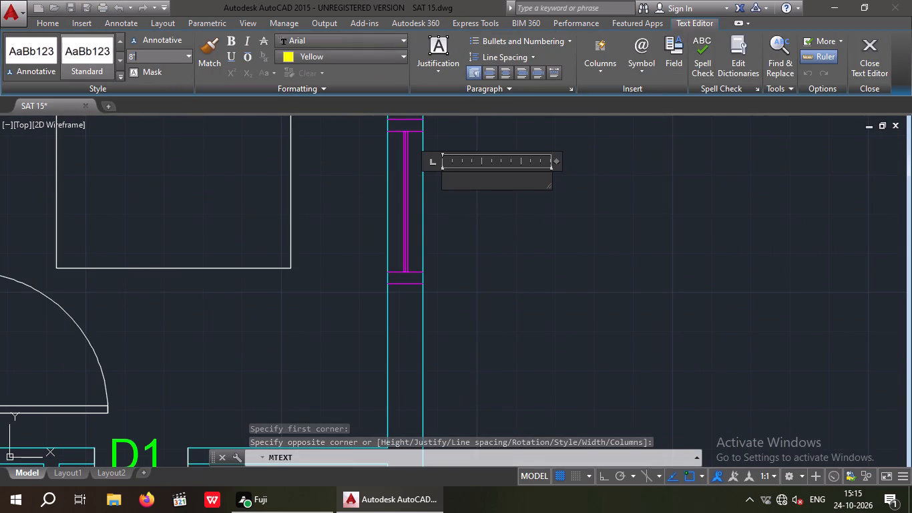
key(Return)
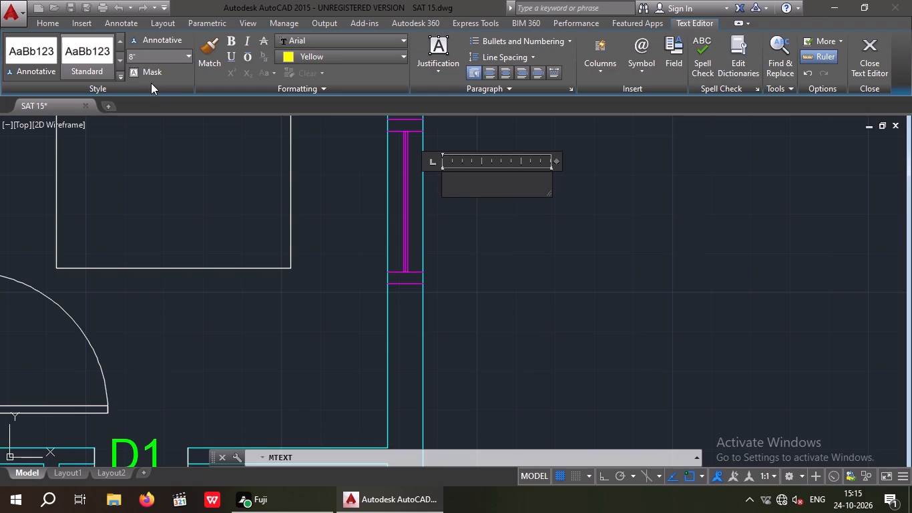
click(150, 65)
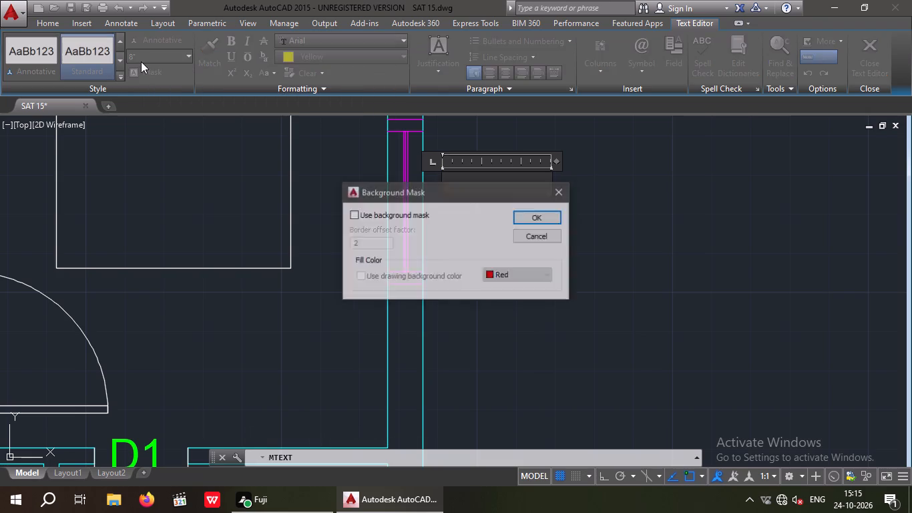
key(Escape)
click(134, 56)
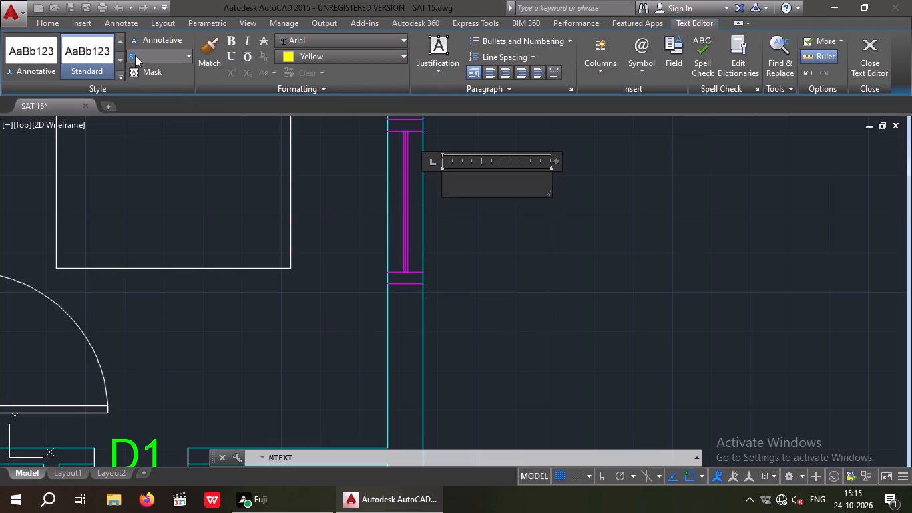
text(10")
key(Return)
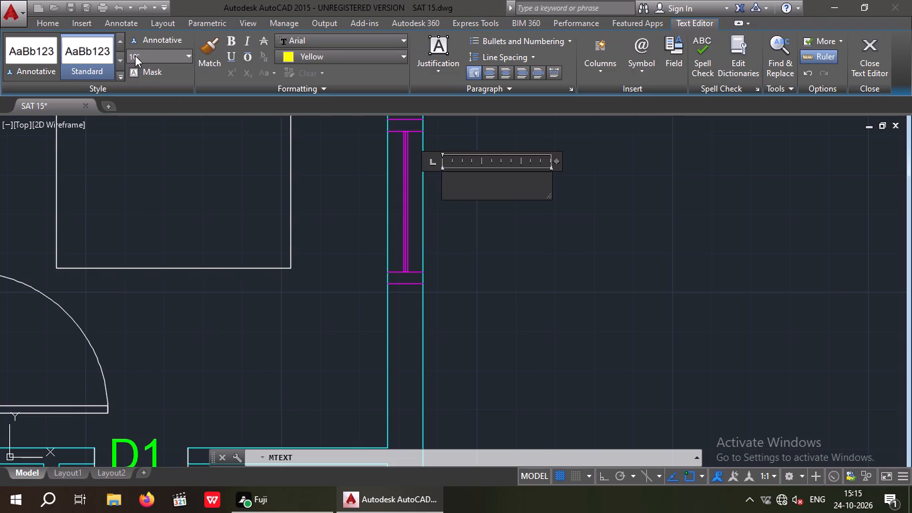
key(w)
click(451, 244)
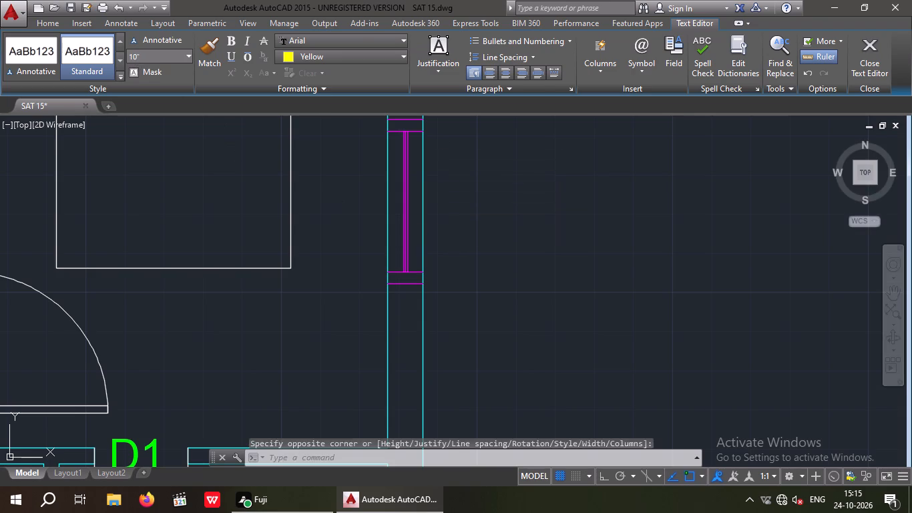
Add a yellow 10" multiline text label "W" outside the right-wall window of the room just above the staircase.
scroll(477, 184, down, 2)
scroll(546, 229, down, 1)
middle_drag(542, 324, 530, 246)
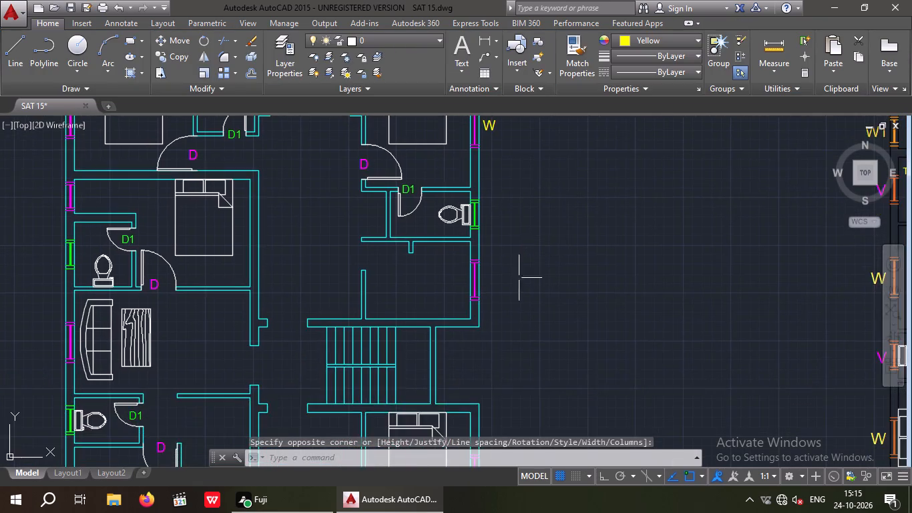
scroll(507, 287, up, 3)
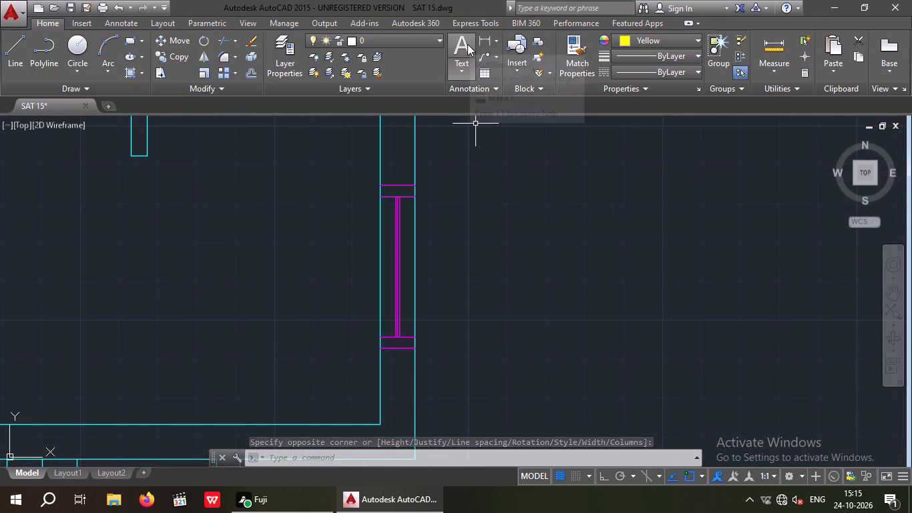
click(467, 44)
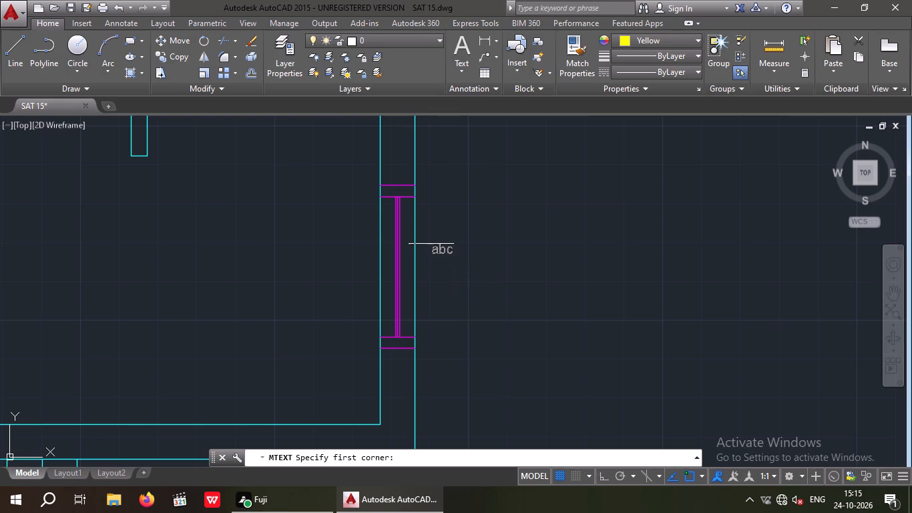
drag(431, 244, 436, 257)
click(543, 301)
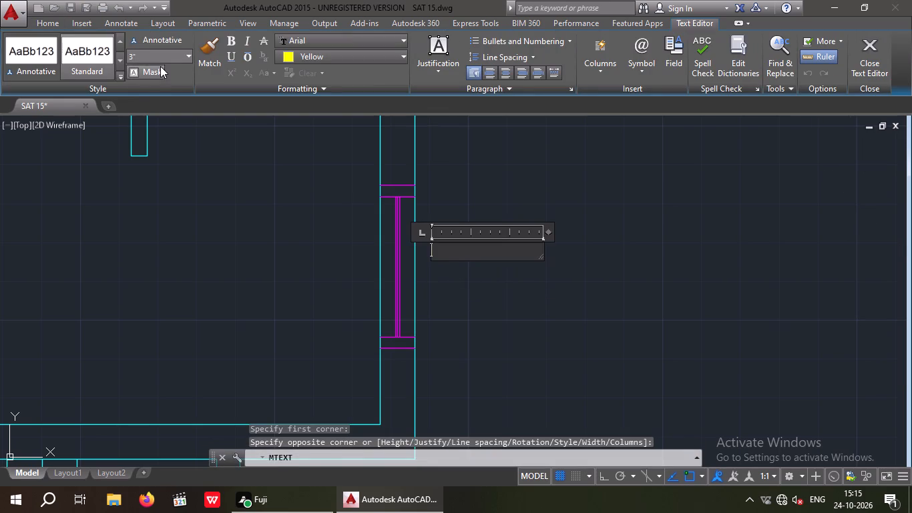
click(160, 61)
key(1)
key(0)
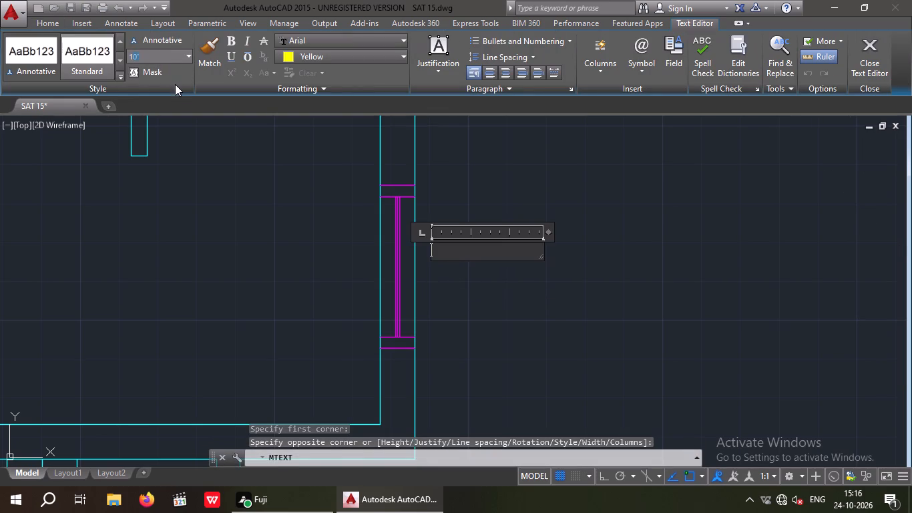
key(shift+quotedbl)
key(Return)
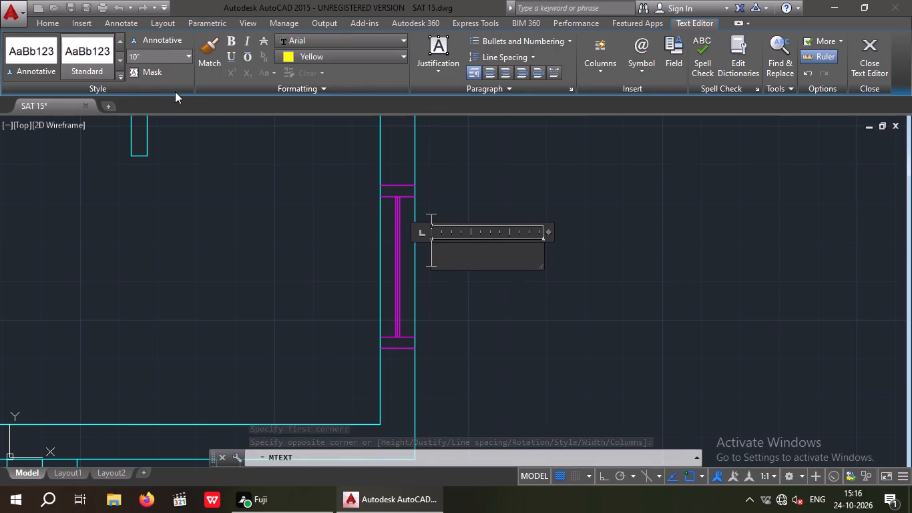
key(w)
click(483, 163)
Add a yellow 10" multiline text label "W" outside the right-wall window of the bedroom below the staircase.
scroll(489, 159, down, 2)
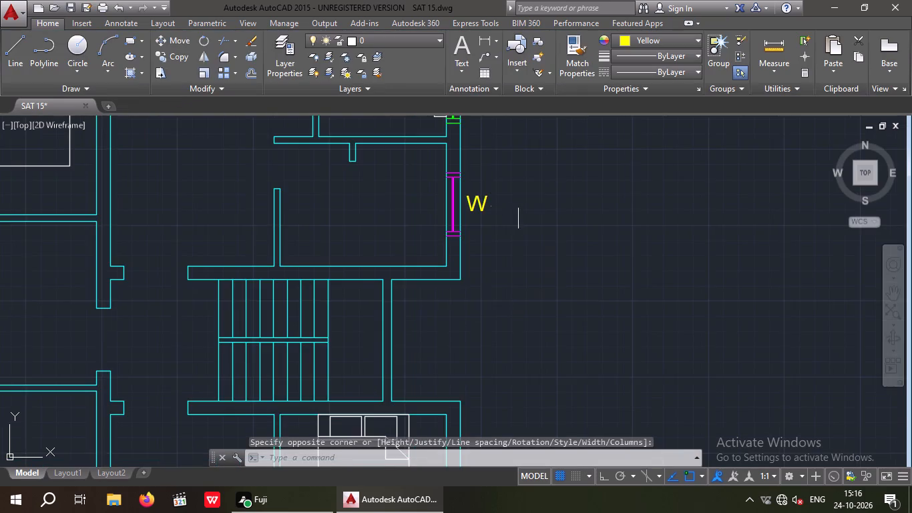
scroll(511, 204, down, 2)
middle_drag(544, 246, 520, 281)
scroll(528, 251, down, 1)
middle_drag(528, 297, 523, 226)
scroll(502, 254, up, 4)
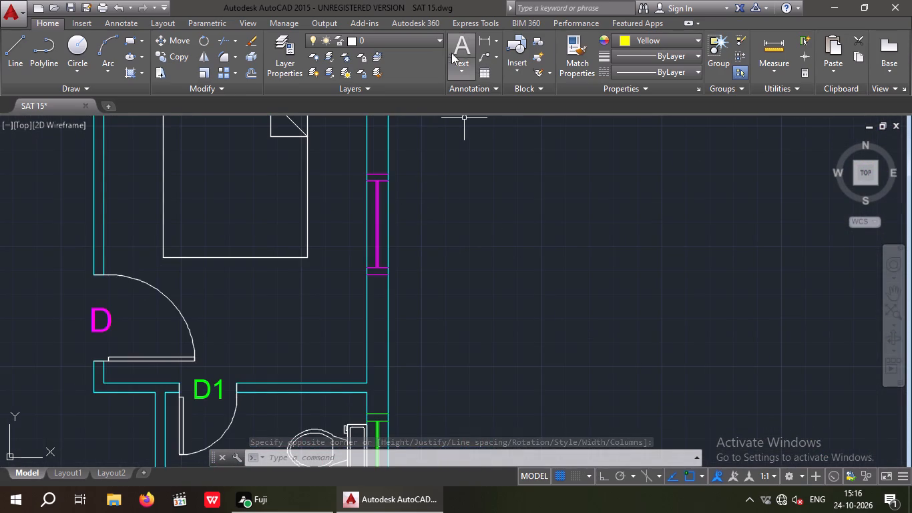
click(461, 49)
scroll(407, 210, up, 1)
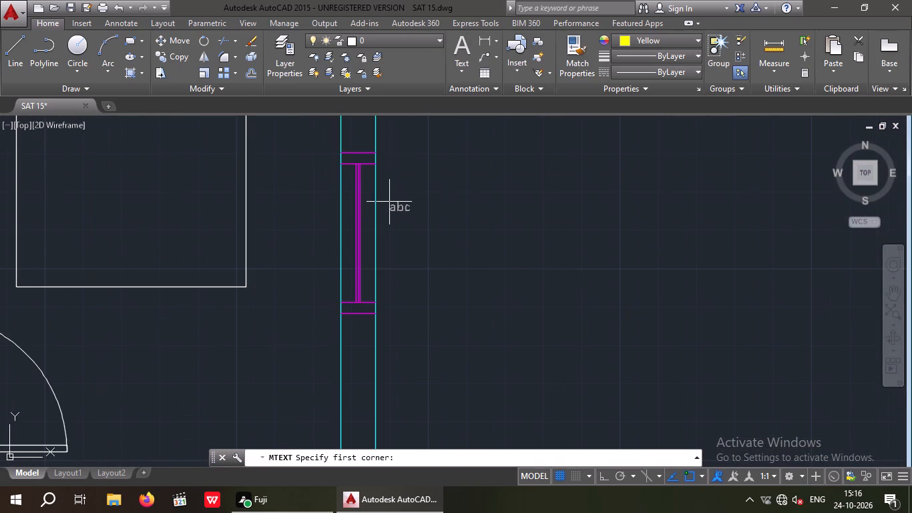
drag(389, 200, 393, 217)
click(479, 265)
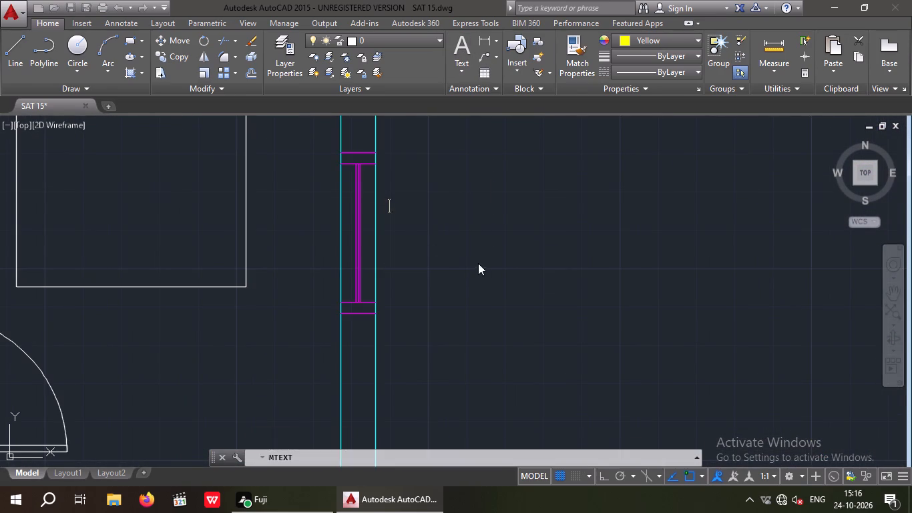
click(153, 57)
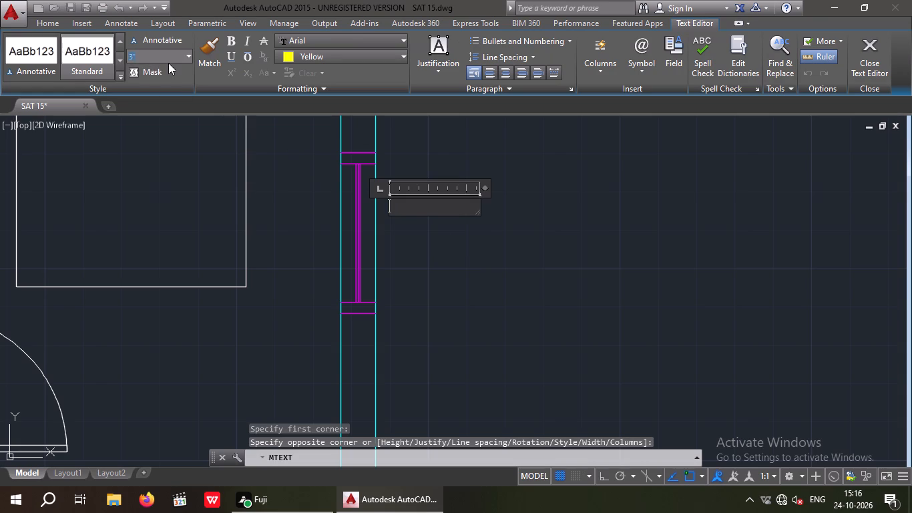
text(10)
key(shift+quotedbl)
key(Return)
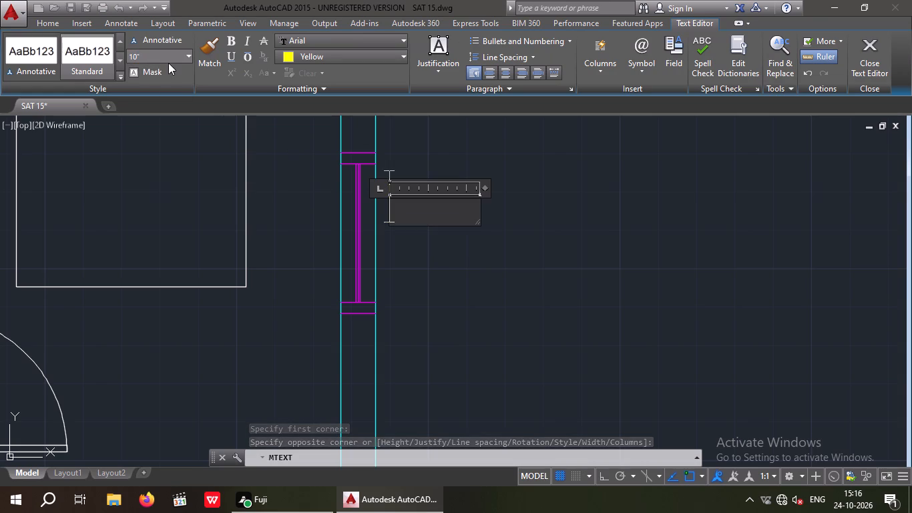
key(w)
click(448, 281)
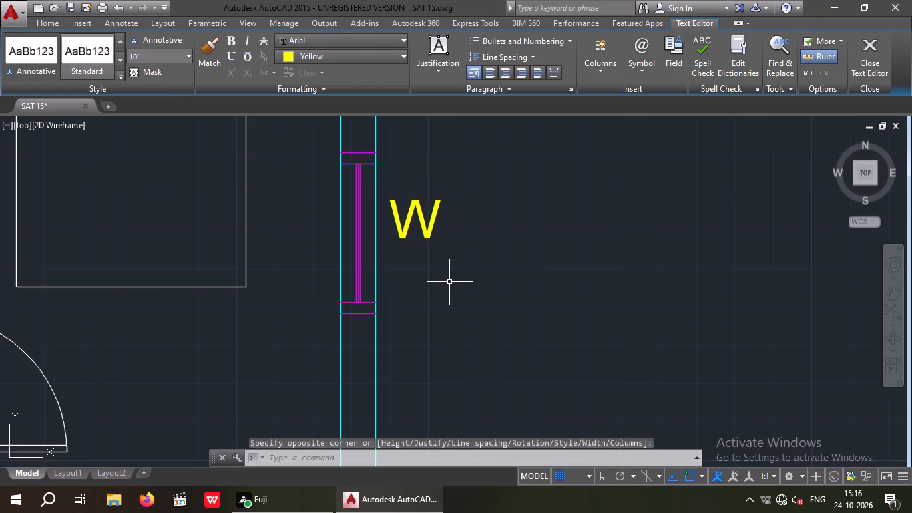
Add a yellow 10" multiline text label "W" below the bottom-wall window of the lower-right corner room.
scroll(455, 248, down, 5)
middle_drag(513, 308, 513, 236)
scroll(434, 291, up, 2)
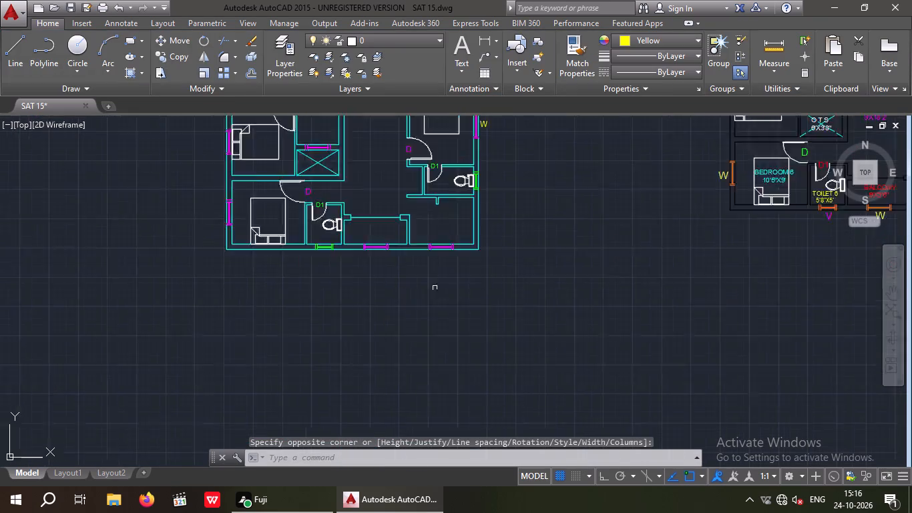
scroll(435, 287, up, 2)
scroll(434, 186, up, 1)
middle_drag(434, 186, 426, 267)
click(456, 53)
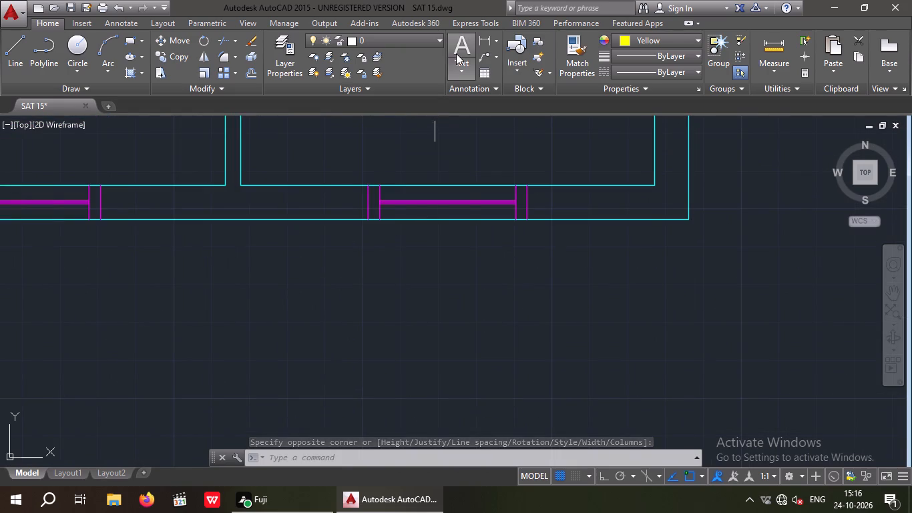
drag(401, 245, 417, 259)
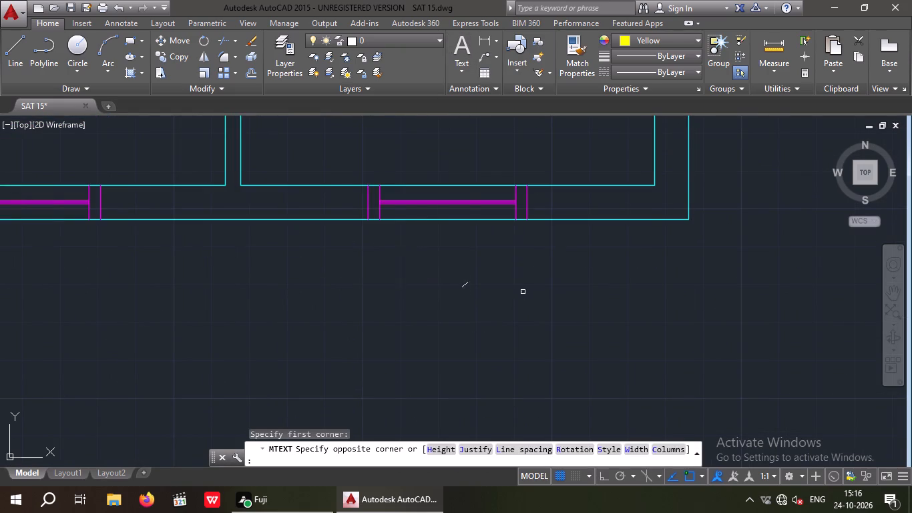
click(503, 288)
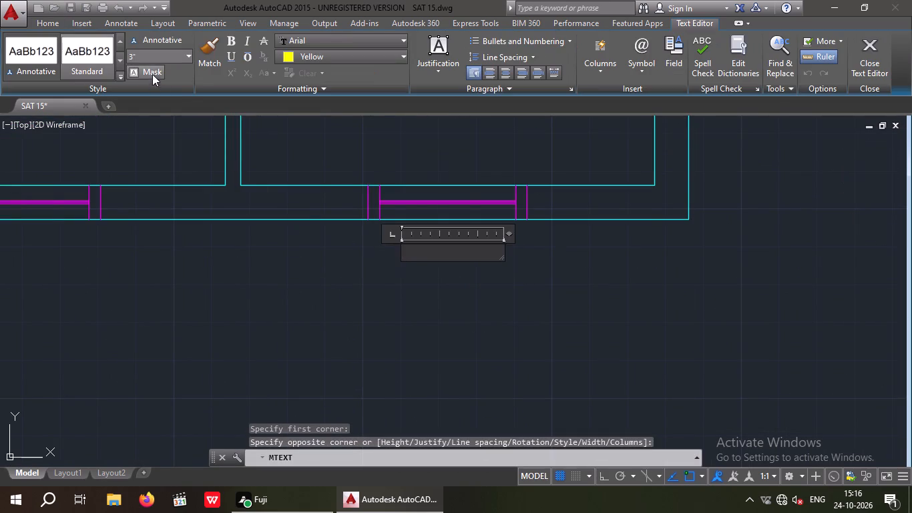
click(164, 59)
text(10)
key(apostrophe)
key(Return)
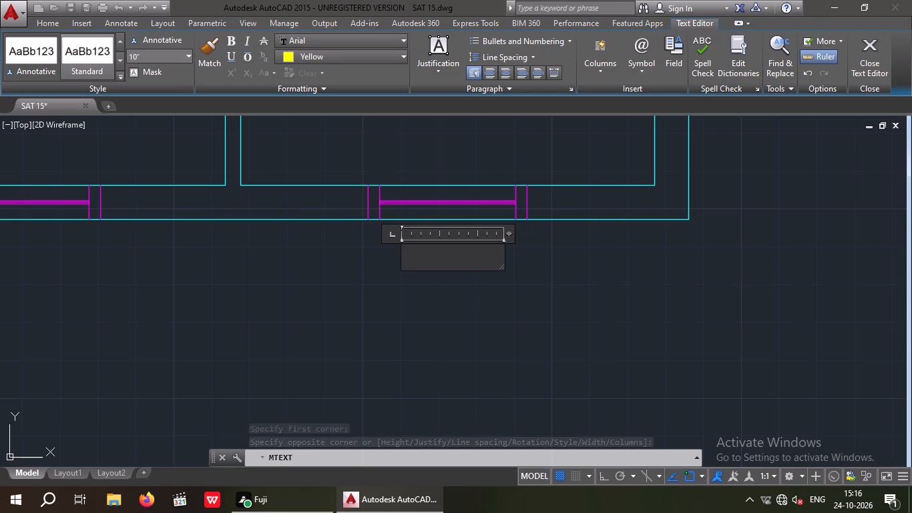
key(w)
click(347, 301)
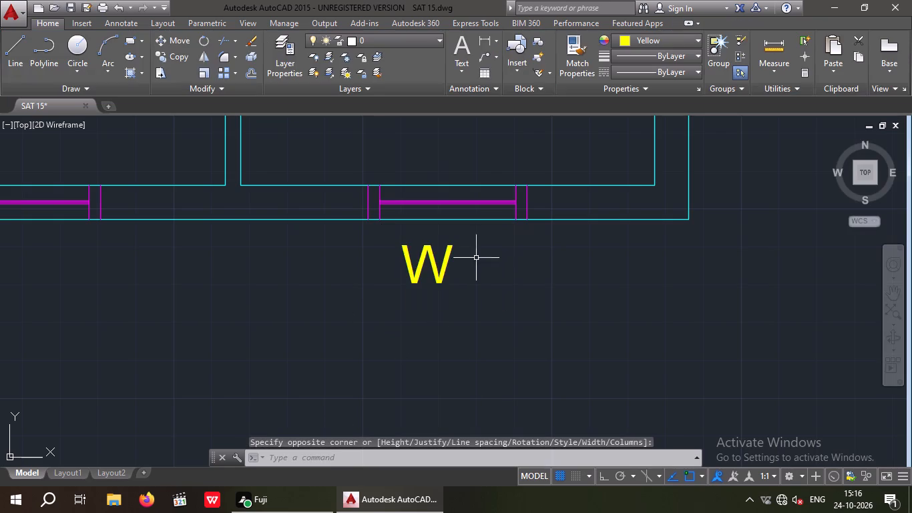
Move this W label slightly right and up so it sits centred under the corner room's bottom-wall window.
drag(495, 243, 384, 274)
click(356, 281)
click(180, 37)
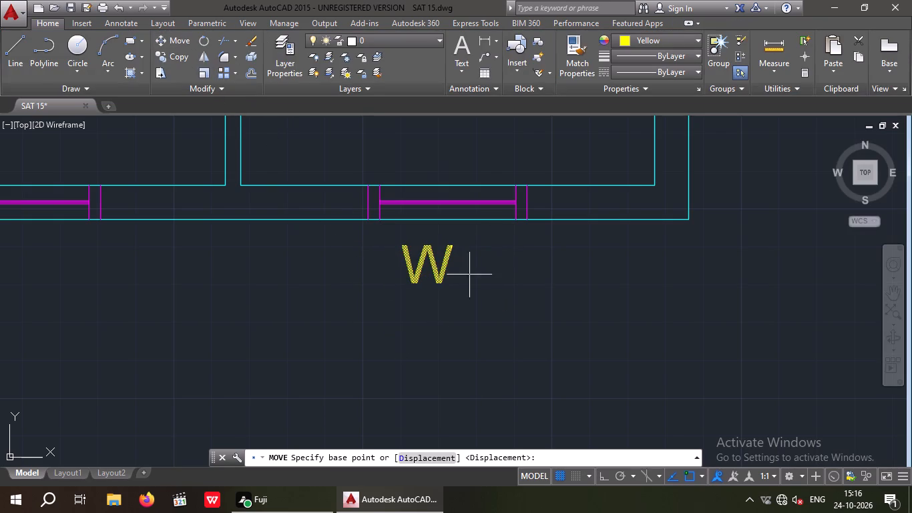
drag(435, 284, 443, 283)
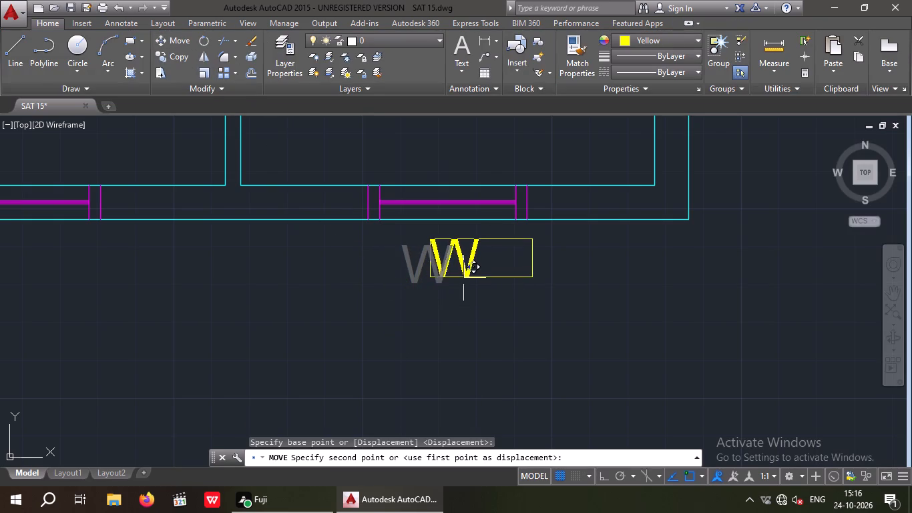
click(461, 276)
Add a yellow 10" multiline text label "W" below the magenta bottom-wall window between the lower-left bathroom and the corner room.
scroll(461, 275, down, 2)
middle_drag(422, 293, 517, 302)
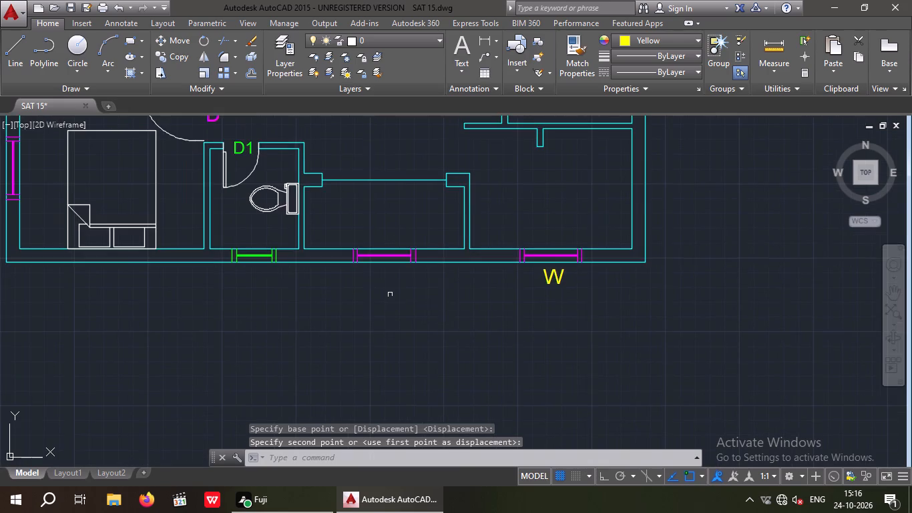
scroll(371, 281, up, 2)
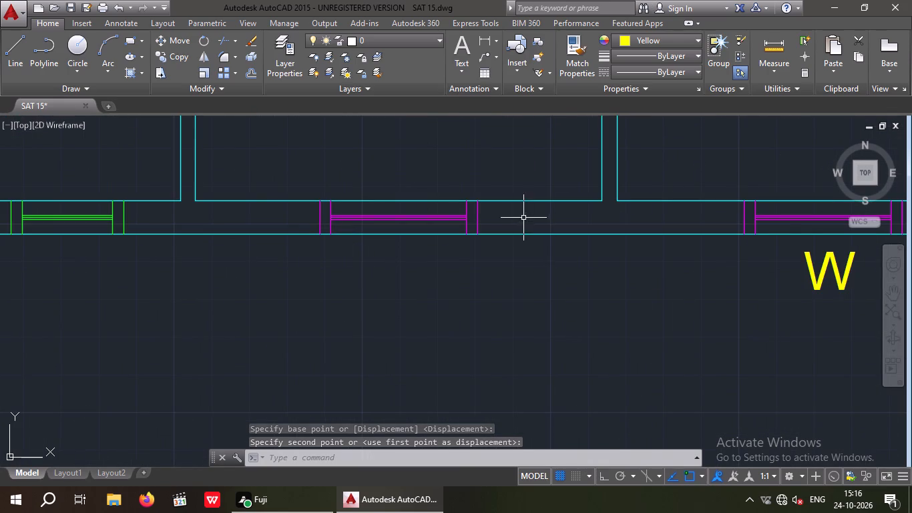
click(458, 49)
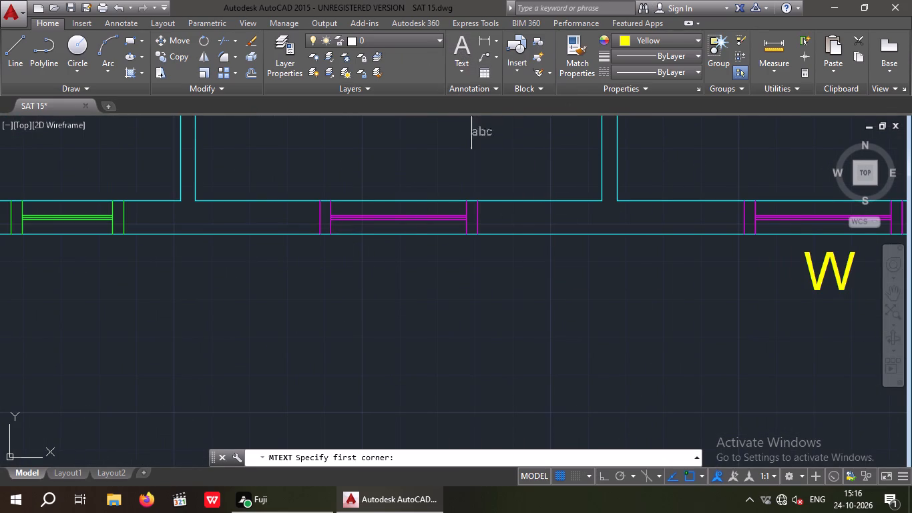
scroll(352, 278, up, 1)
drag(364, 248, 372, 250)
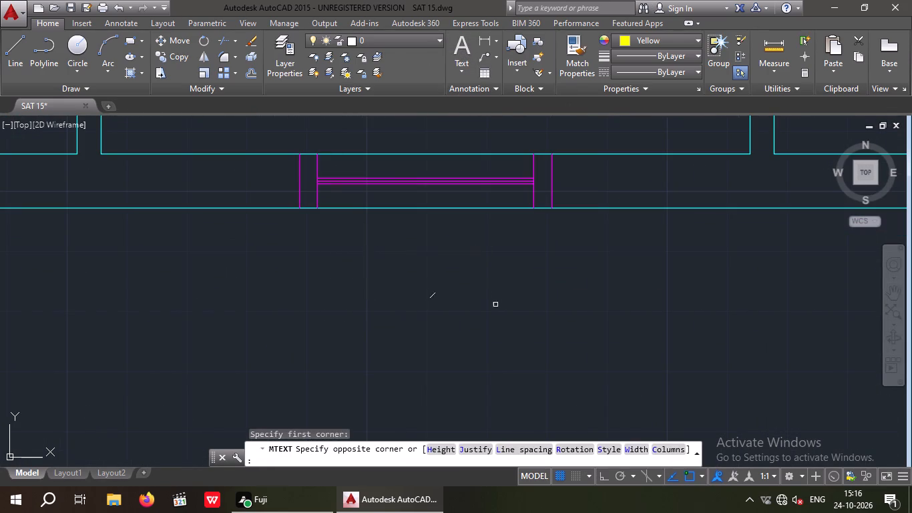
click(489, 317)
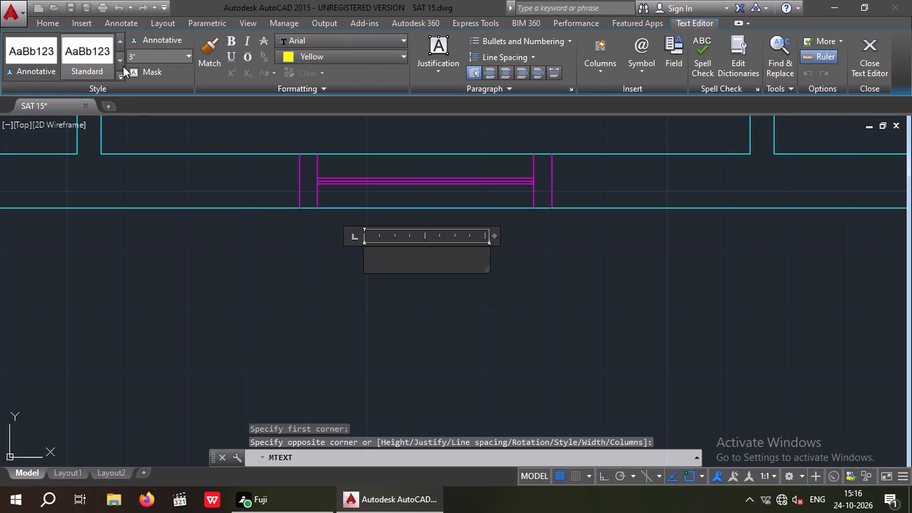
click(156, 59)
text(10)
key(shift+quotedbl)
key(Return)
key(w)
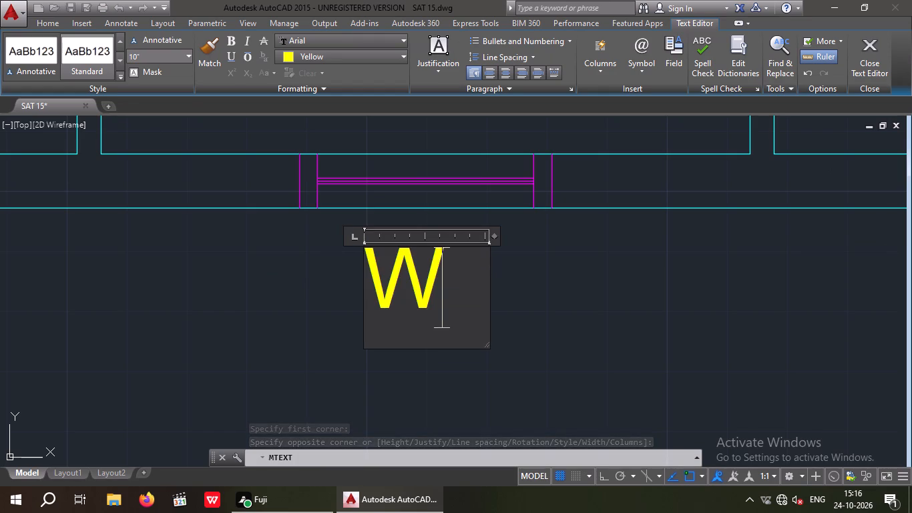
click(206, 208)
Move this W label right and up so it sits centred just under the middle bottom-wall window.
drag(497, 250, 328, 319)
click(300, 327)
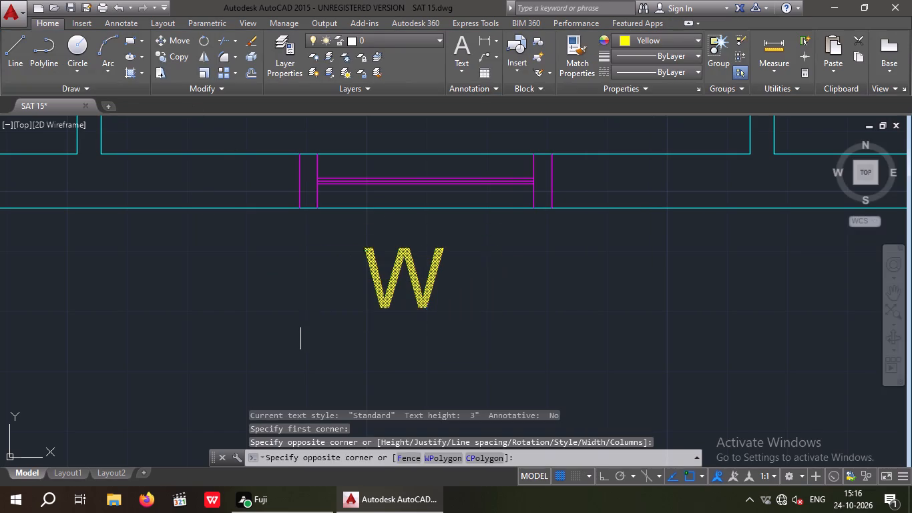
click(178, 39)
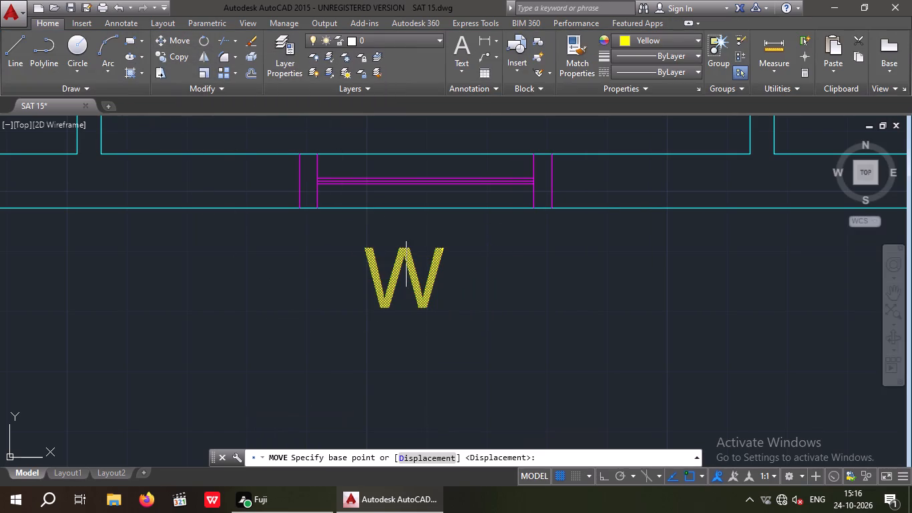
click(371, 305)
click(394, 283)
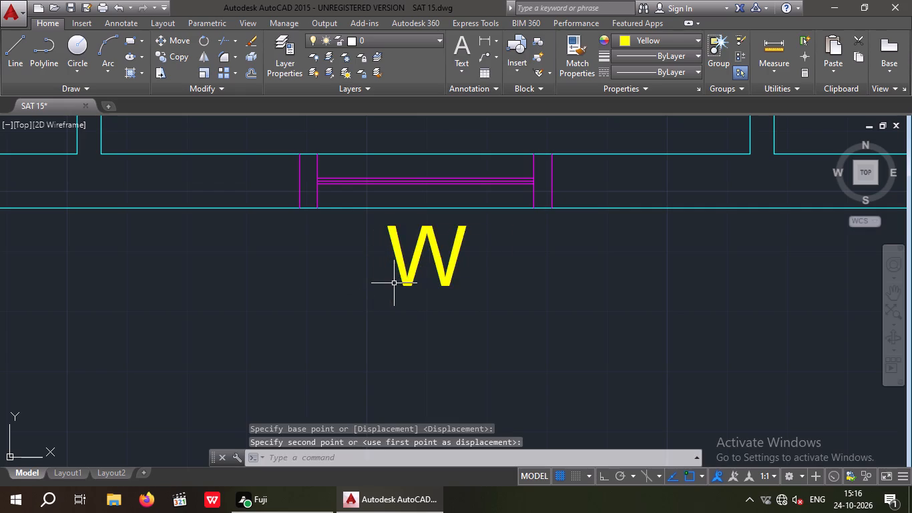
Add a yellow 10" multiline text label "W" outside the left-wall window of the lower-left corner bedroom.
scroll(394, 281, down, 3)
middle_drag(336, 301, 489, 297)
scroll(413, 296, down, 1)
middle_drag(407, 300, 498, 355)
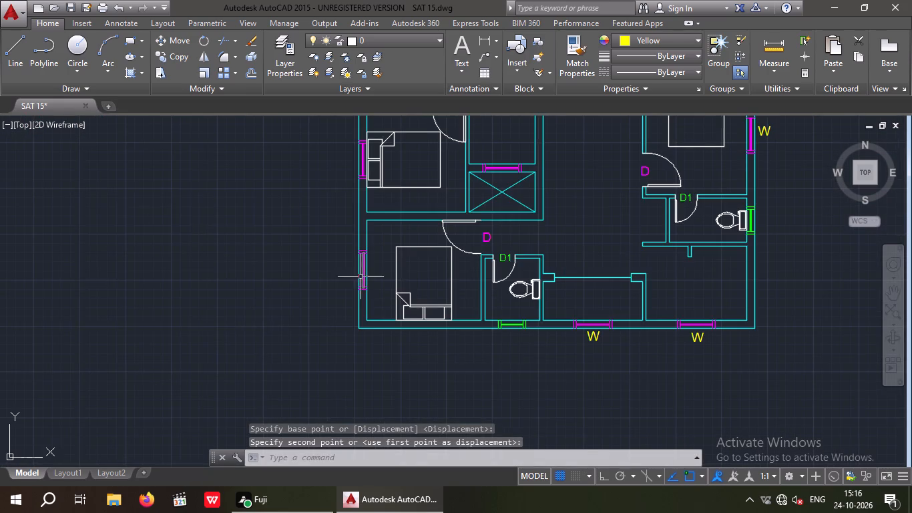
scroll(332, 267, up, 3)
scroll(399, 276, up, 1)
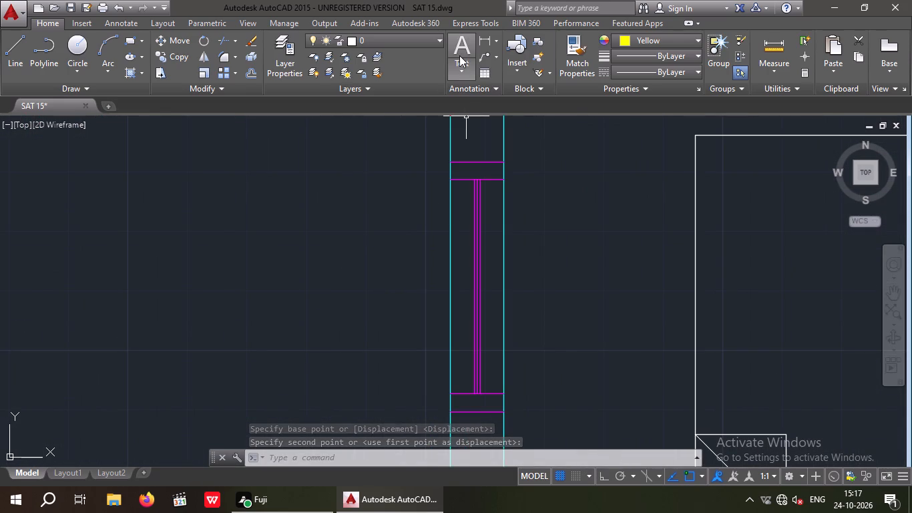
click(459, 54)
scroll(358, 301, down, 1)
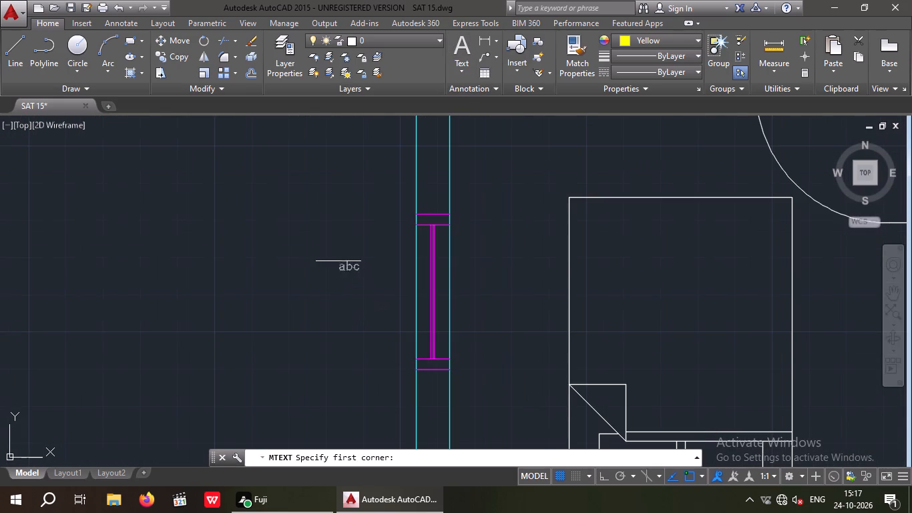
drag(334, 261, 347, 267)
click(403, 349)
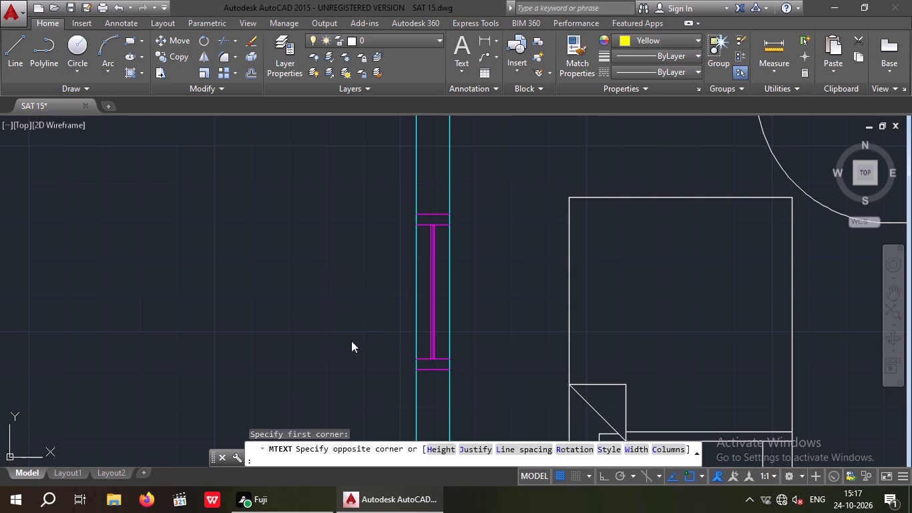
click(144, 55)
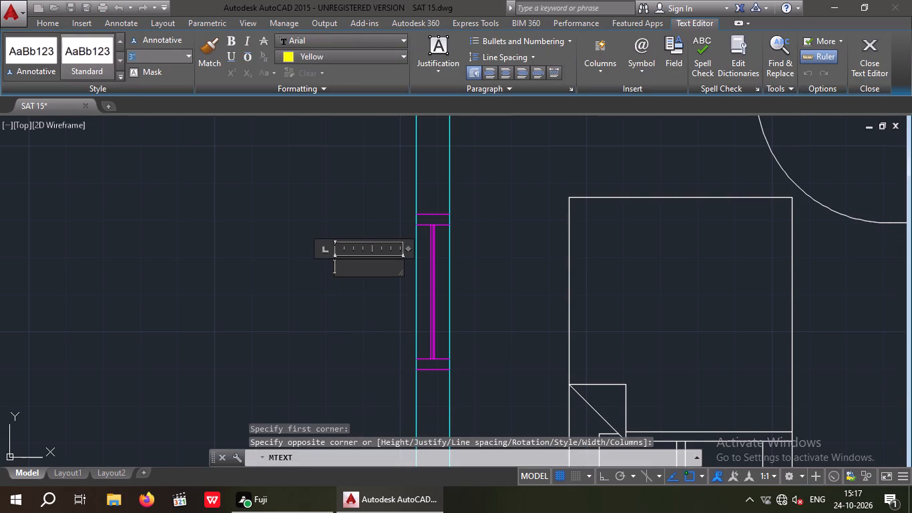
text(10)
key(shift+quotedbl)
key(Return)
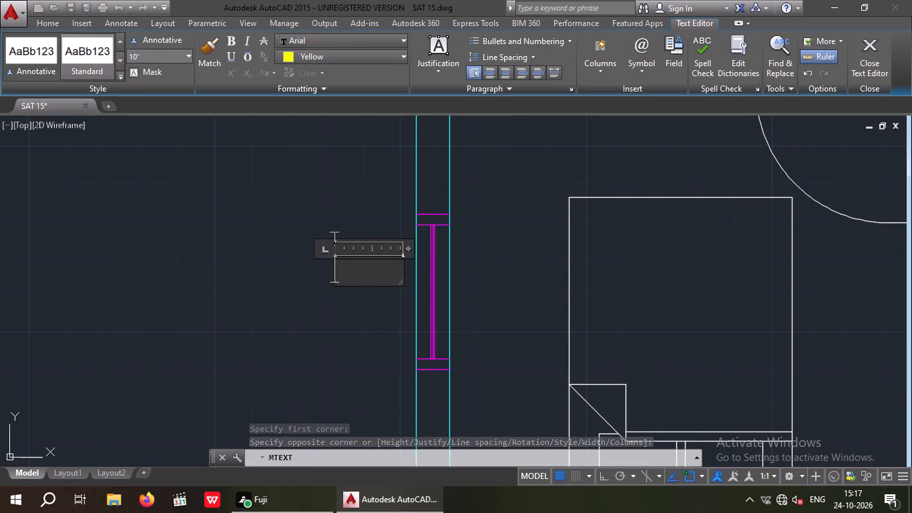
key(w)
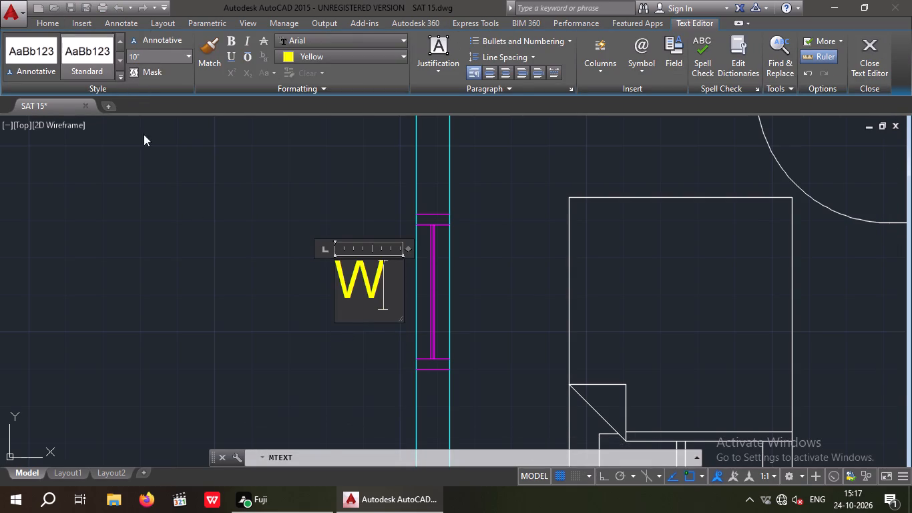
click(192, 224)
Move this W label slightly right and down so it sits centred beside the lower-left bedroom's left-wall window.
drag(393, 328, 360, 275)
click(324, 222)
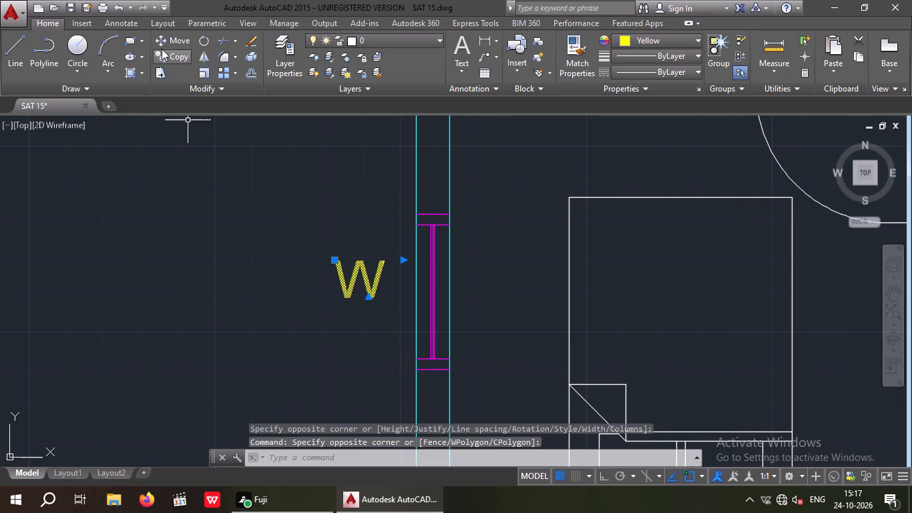
click(172, 39)
click(372, 299)
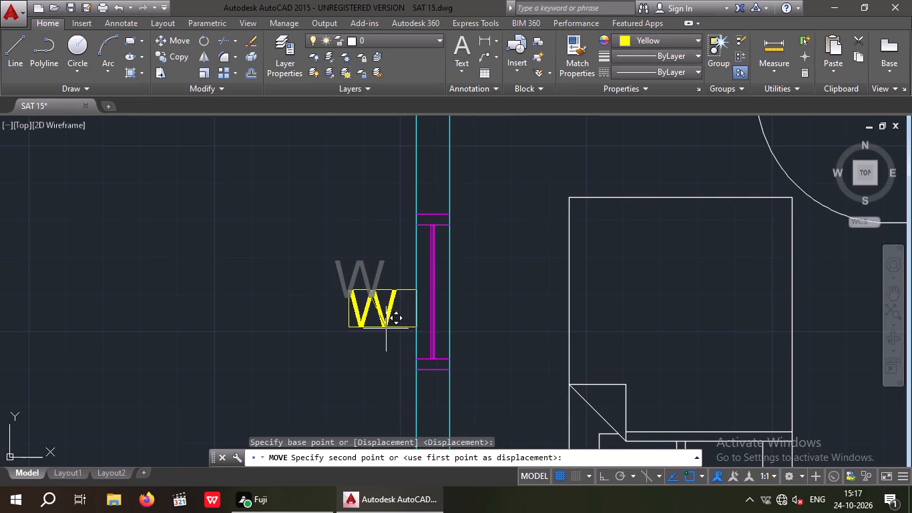
click(391, 320)
Set the current object colour to Magenta.
scroll(380, 256, down, 2)
middle_drag(377, 271, 356, 363)
middle_drag(328, 254, 314, 352)
scroll(594, 276, up, 2)
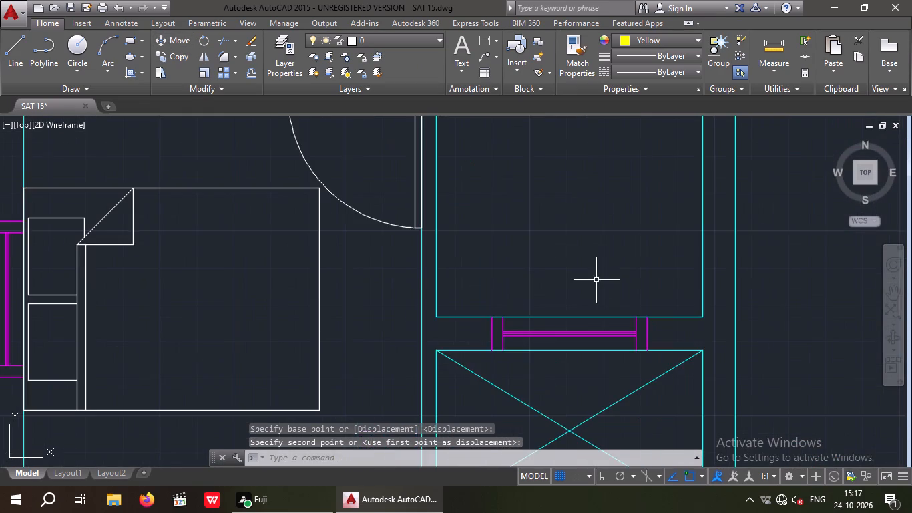
scroll(589, 290, down, 1)
middle_drag(582, 297, 461, 471)
key(Escape)
key(Escape)
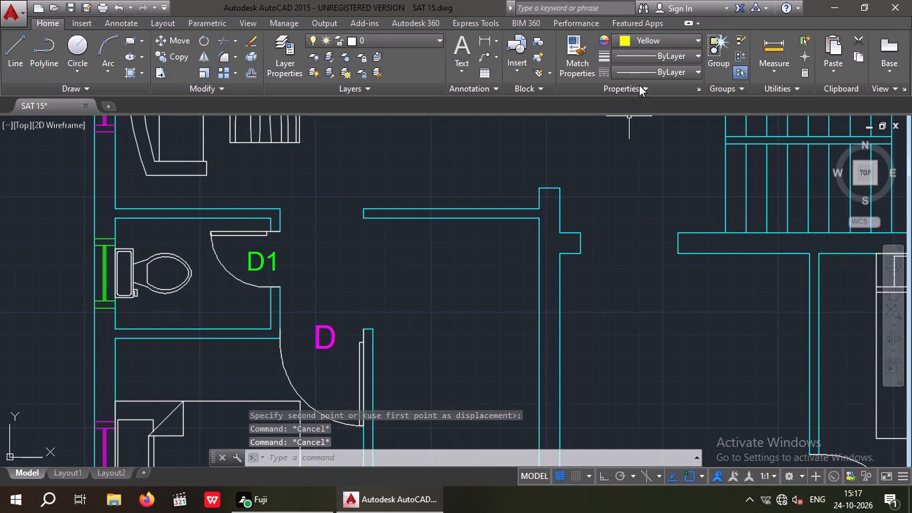
click(656, 40)
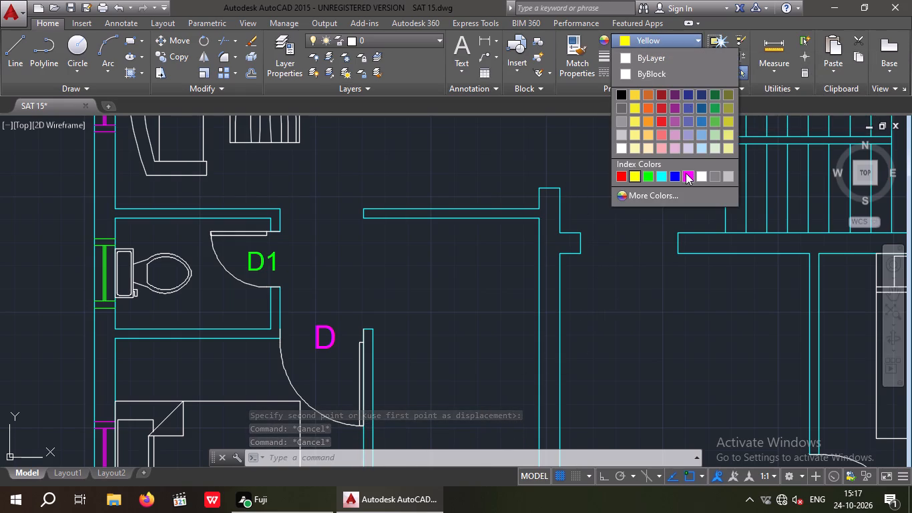
click(686, 173)
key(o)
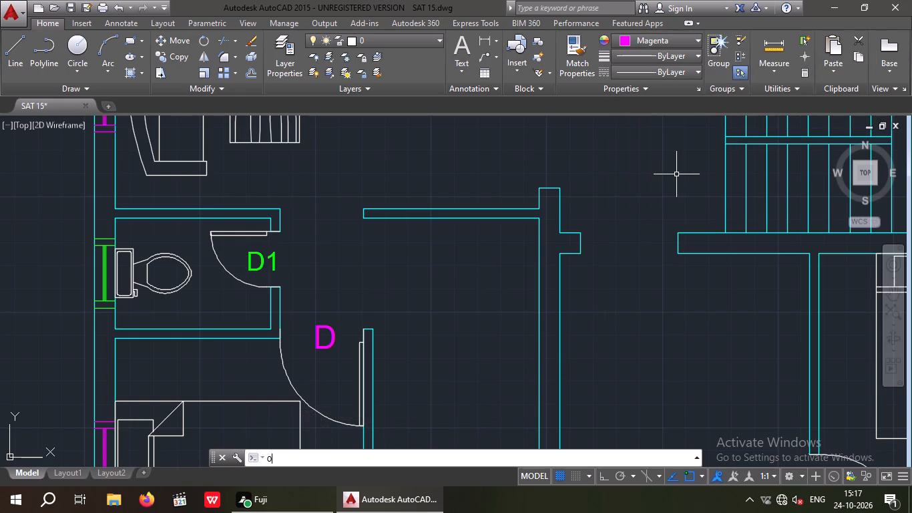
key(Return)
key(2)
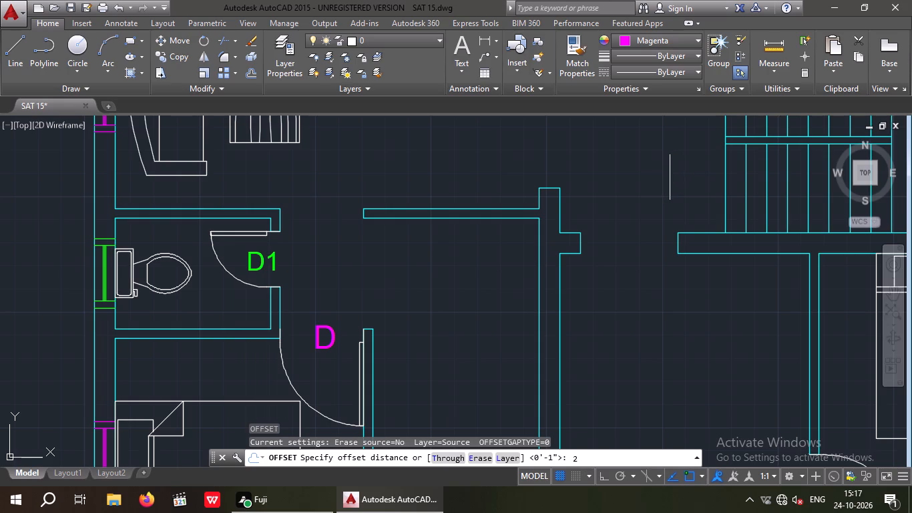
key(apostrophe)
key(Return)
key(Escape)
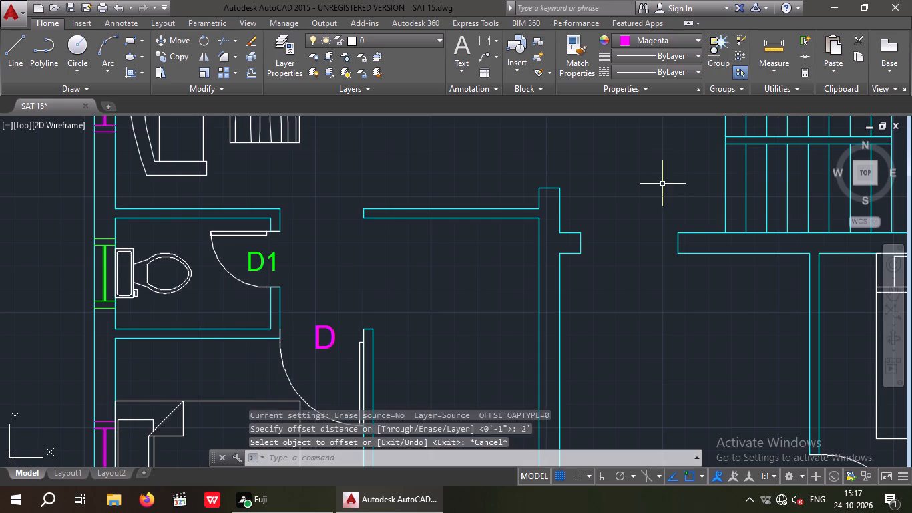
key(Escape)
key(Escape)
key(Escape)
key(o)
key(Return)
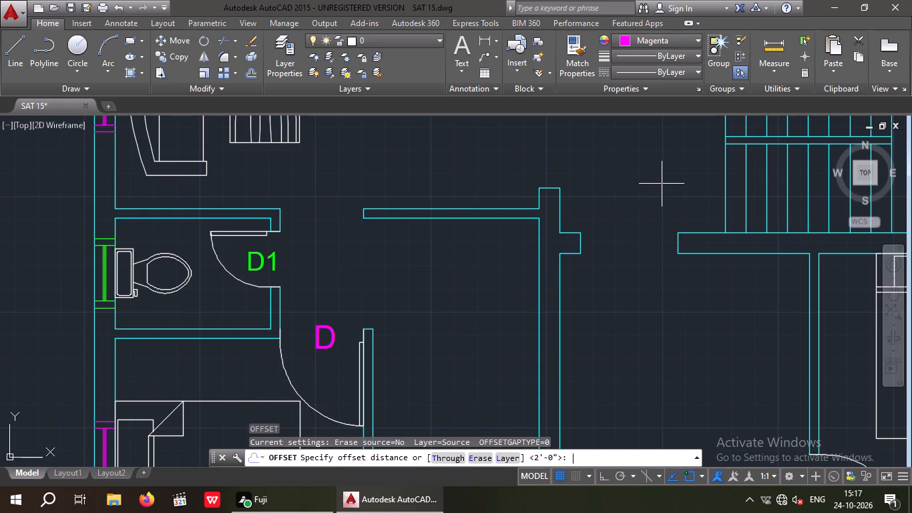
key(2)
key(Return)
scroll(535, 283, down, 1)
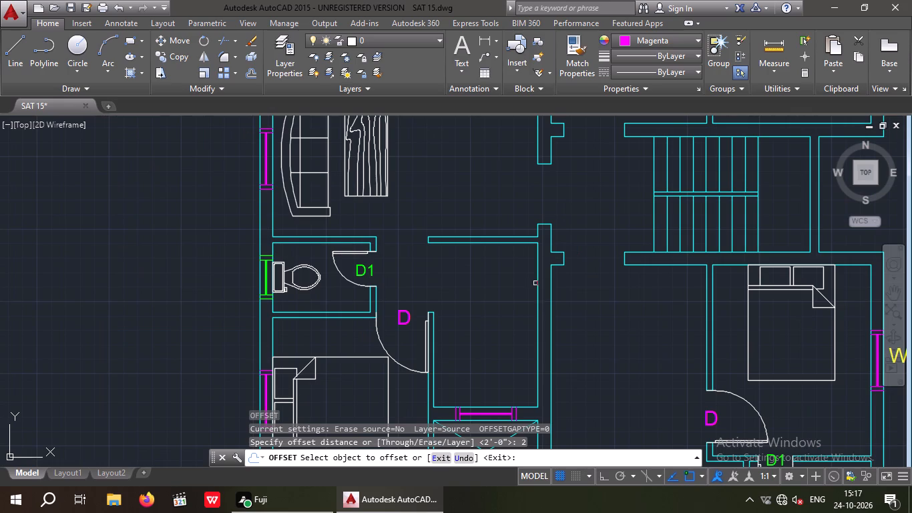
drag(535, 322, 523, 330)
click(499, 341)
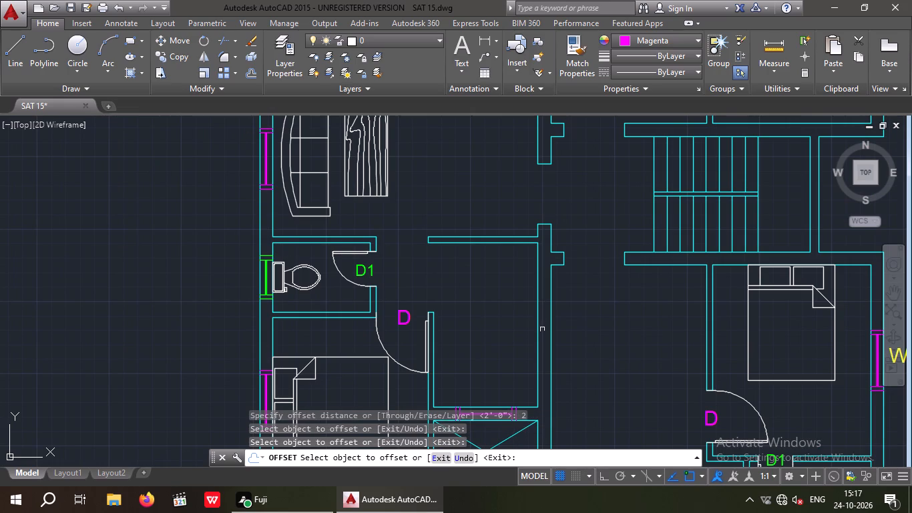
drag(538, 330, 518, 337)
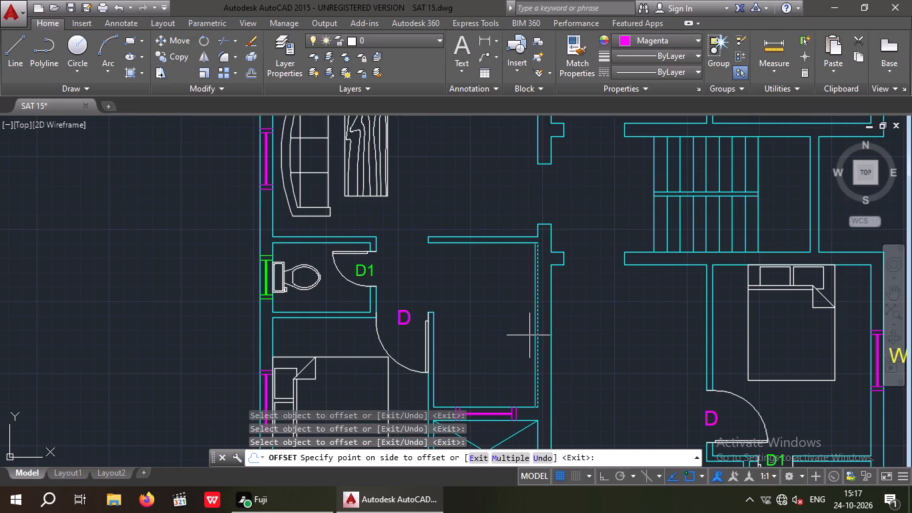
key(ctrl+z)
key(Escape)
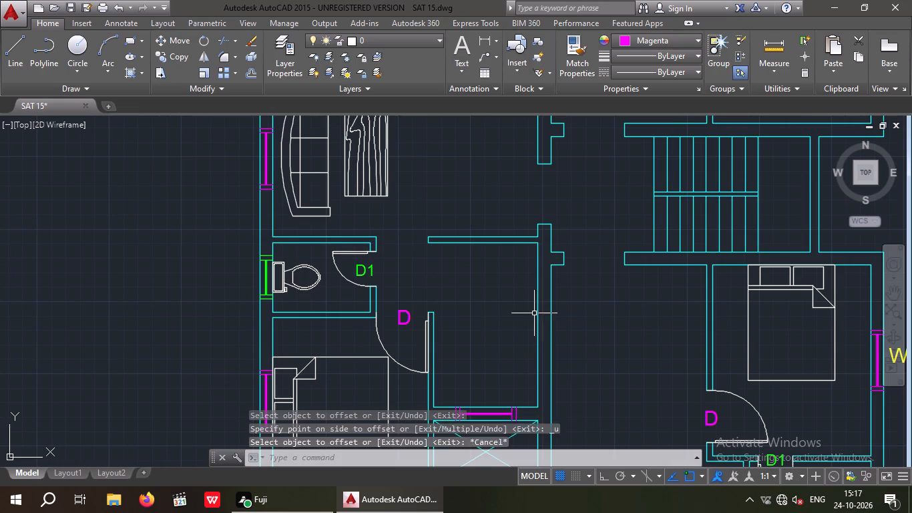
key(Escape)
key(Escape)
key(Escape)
Offset the right and bottom inner wall lines 2' inward in the room above the X-marked shaft.
key(o)
key(Return)
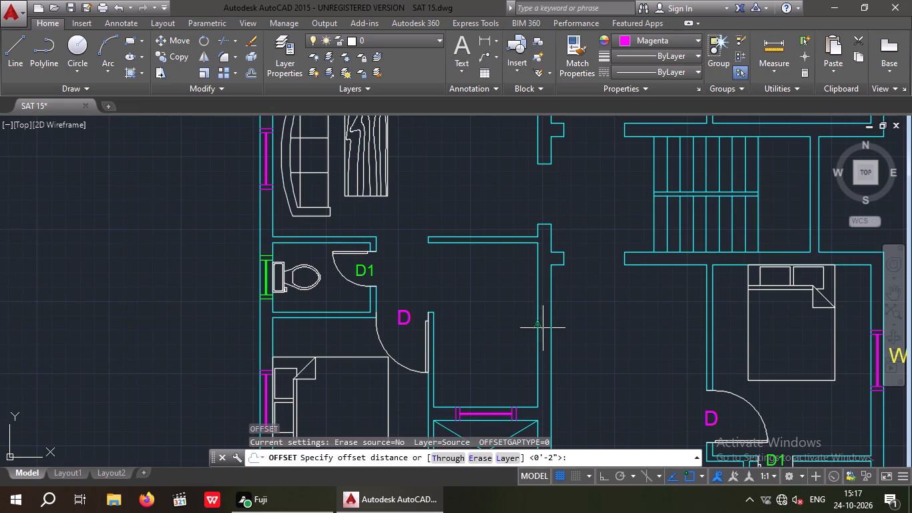
key(2)
key(apostrophe)
key(Return)
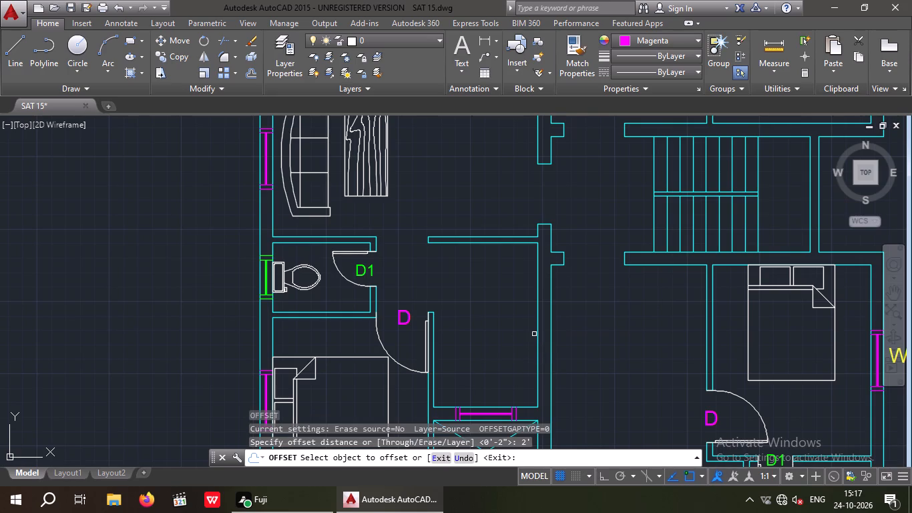
drag(537, 330, 509, 342)
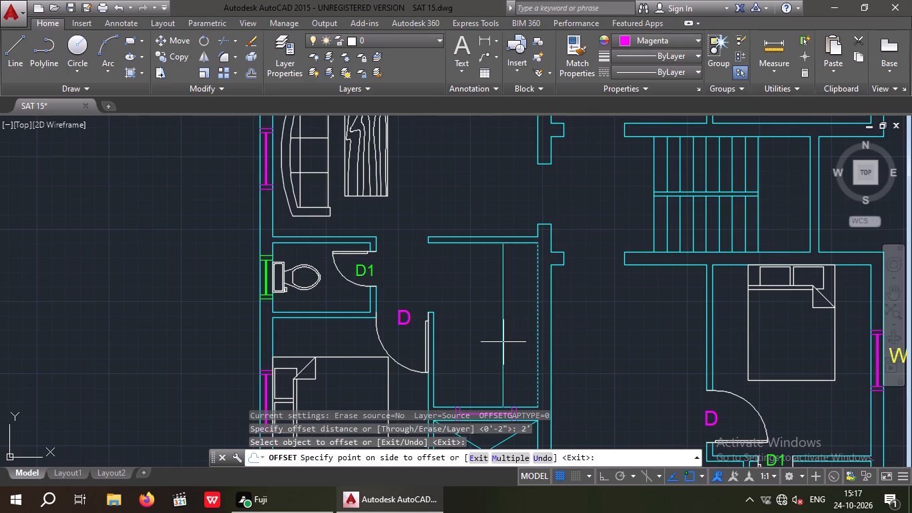
click(504, 341)
middle_drag(505, 346, 507, 263)
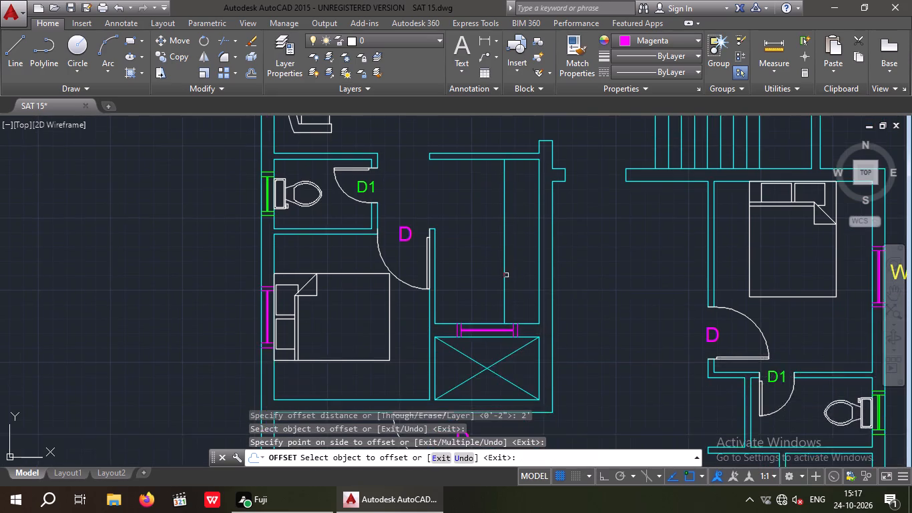
scroll(506, 289, down, 1)
scroll(507, 311, up, 3)
drag(555, 316, 543, 295)
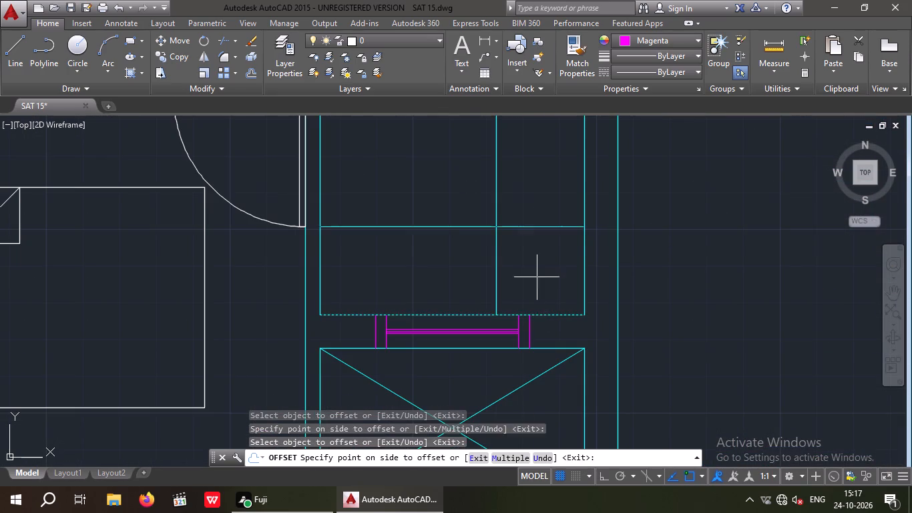
click(535, 273)
Offset the right and bottom inner wall lines of the lower-right corner room 2' inward.
scroll(524, 164, down, 4)
scroll(659, 283, up, 2)
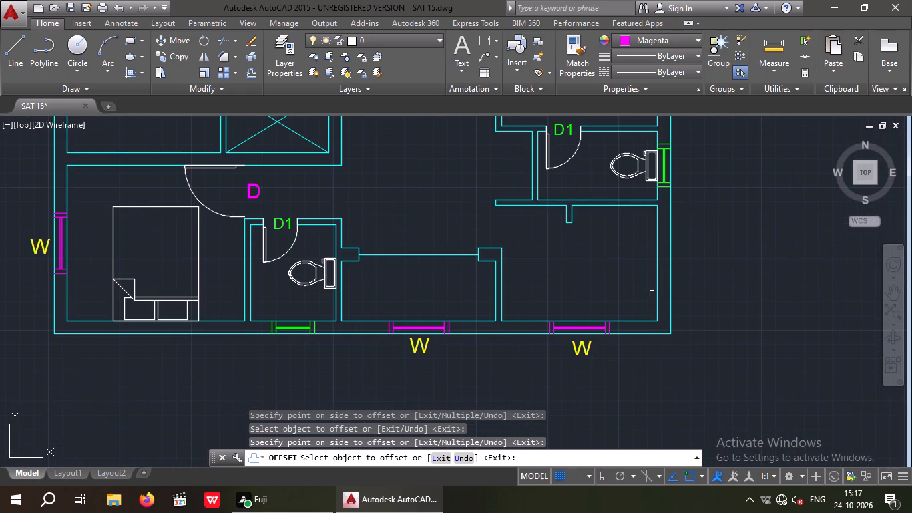
drag(657, 283, 610, 301)
click(608, 302)
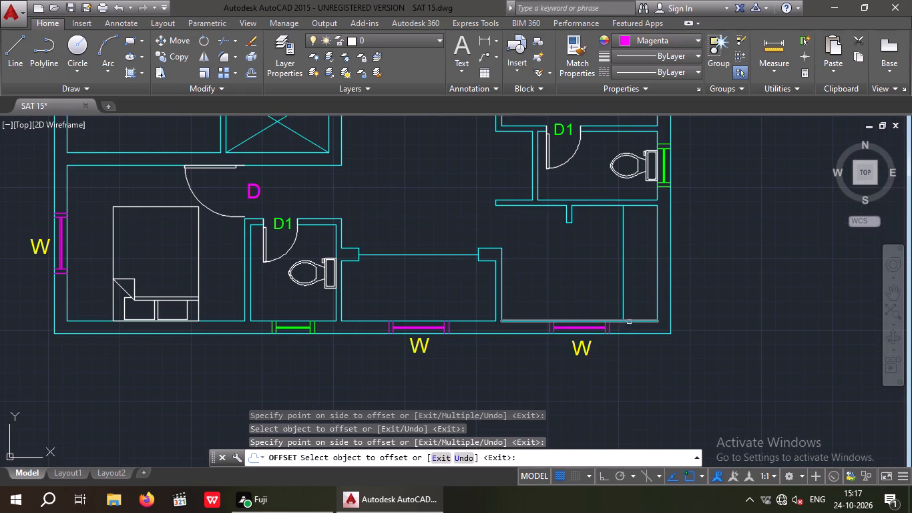
drag(630, 321, 626, 313)
click(613, 275)
Offset the right and bottom inner wall lines 2' inward in the windowed room just above the staircase.
scroll(624, 267, down, 2)
middle_drag(627, 269, 610, 434)
scroll(589, 301, down, 2)
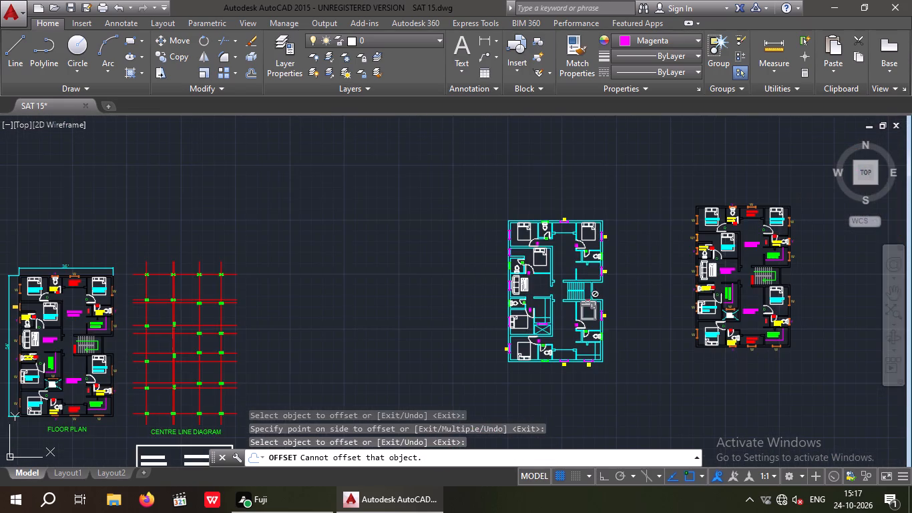
scroll(589, 267, up, 5)
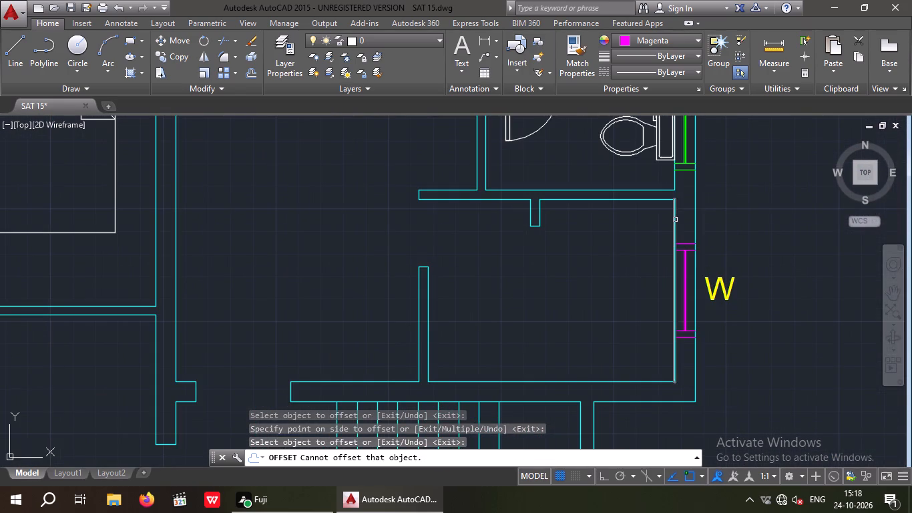
drag(676, 220, 639, 240)
drag(629, 247, 624, 264)
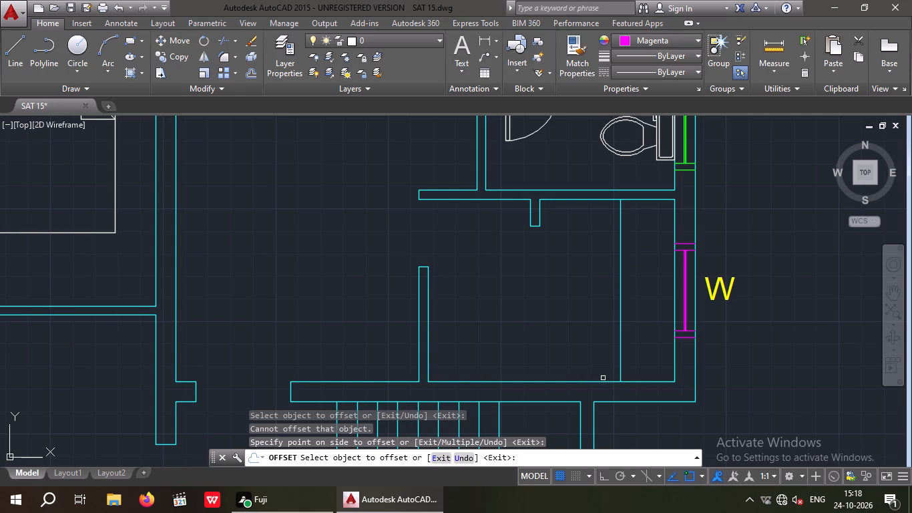
drag(600, 381, 592, 359)
click(586, 337)
key(Escape)
key(Escape)
key(Escape)
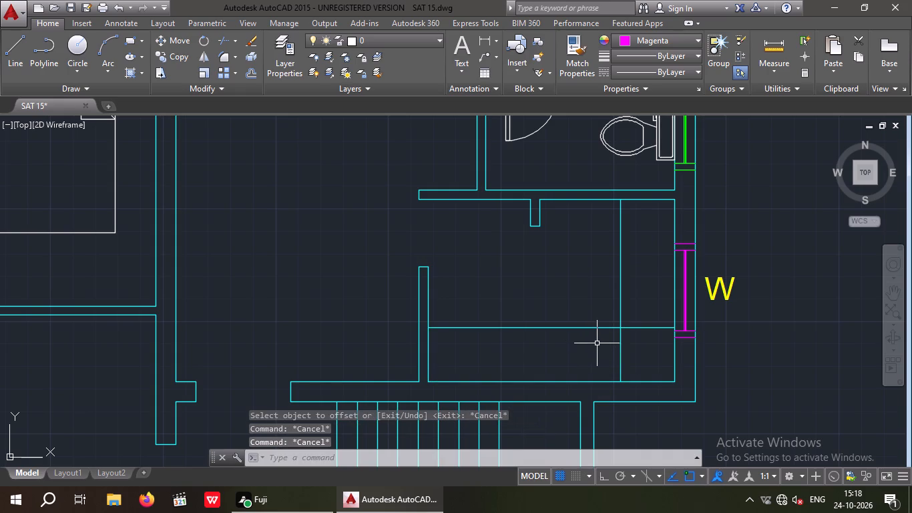
Trim the two offset lines past their crossing in the room above the staircase, leaving an L-shaped counter outline.
key(t)
key(r)
key(space)
key(space)
drag(646, 350, 644, 334)
drag(642, 297, 638, 305)
drag(636, 344, 604, 363)
click(596, 366)
Trim the two offset lines past their crossing in the lower-right corner room, leaving an L-shaped counter outline.
scroll(598, 331, down, 4)
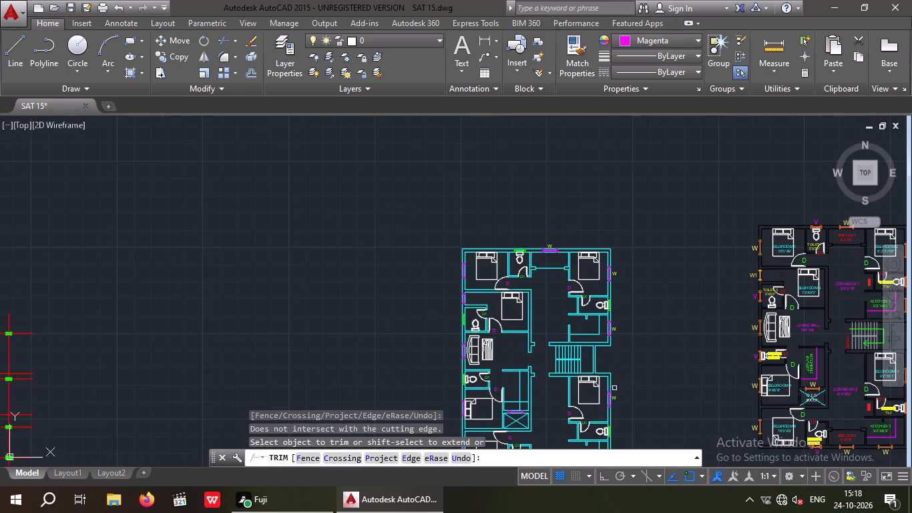
middle_drag(614, 377, 569, 242)
scroll(547, 352, up, 4)
drag(613, 210, 586, 228)
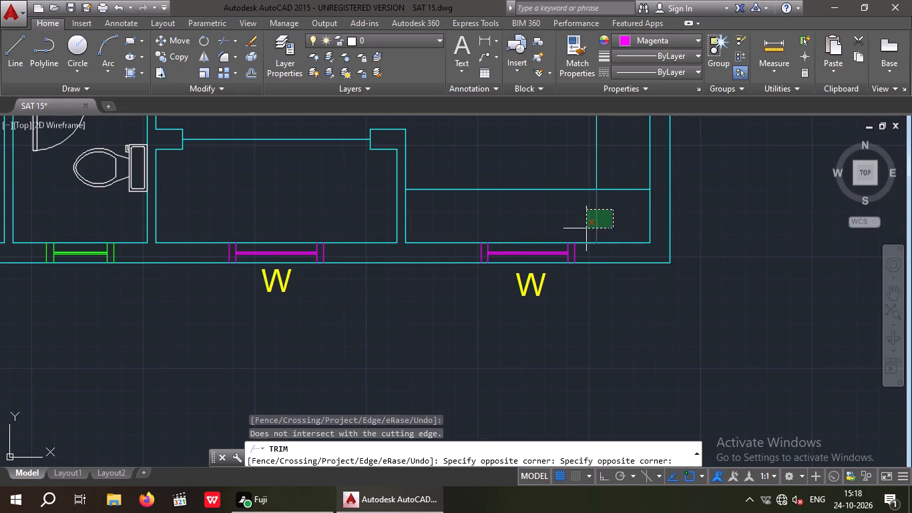
drag(586, 228, 579, 232)
click(571, 236)
drag(616, 210, 608, 191)
click(603, 162)
scroll(612, 198, down, 3)
middle_drag(608, 297, 604, 365)
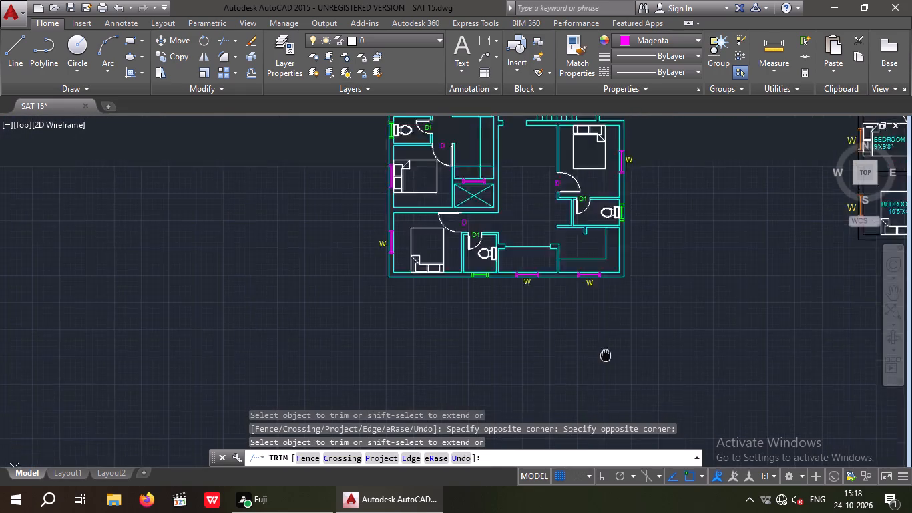
Trim the two offset lines past their crossing in the room above the crossed shaft, leaving an L-shaped counter outline.
middle_drag(604, 365, 588, 478)
scroll(479, 300, up, 4)
drag(409, 307, 397, 295)
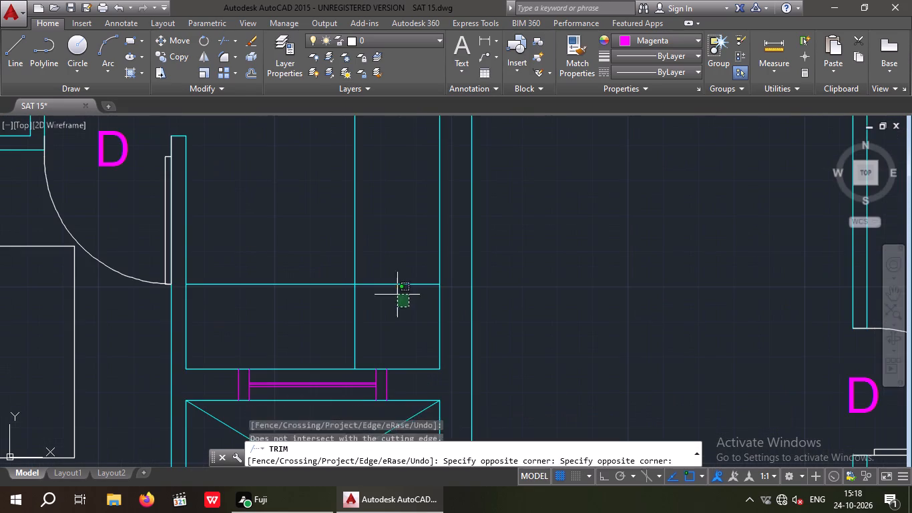
drag(397, 295, 389, 283)
drag(385, 256, 385, 264)
drag(393, 297, 334, 342)
drag(324, 343, 336, 337)
scroll(365, 286, down, 3)
key(Escape)
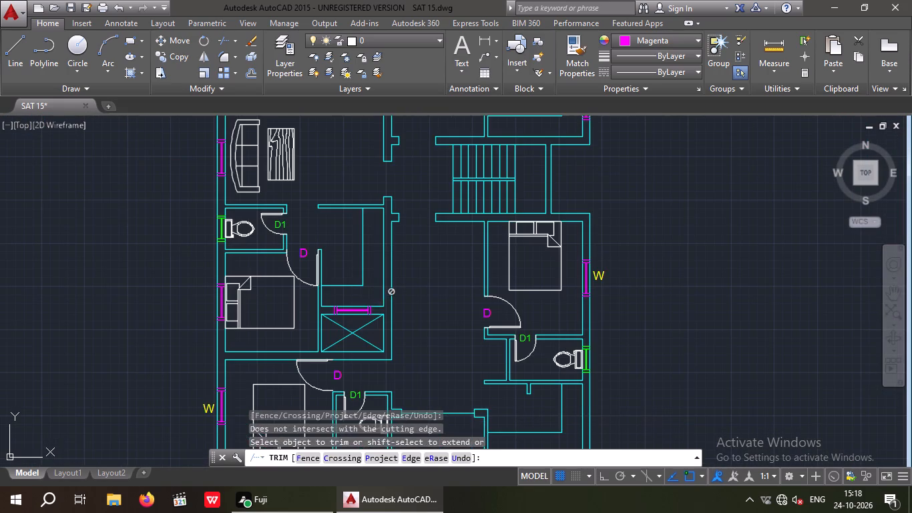
key(Escape)
key(Escape)
key(Escape)
Change the colour of all three L-shaped kitchen counter outlines in the cyan plan to red.
scroll(357, 275, up, 2)
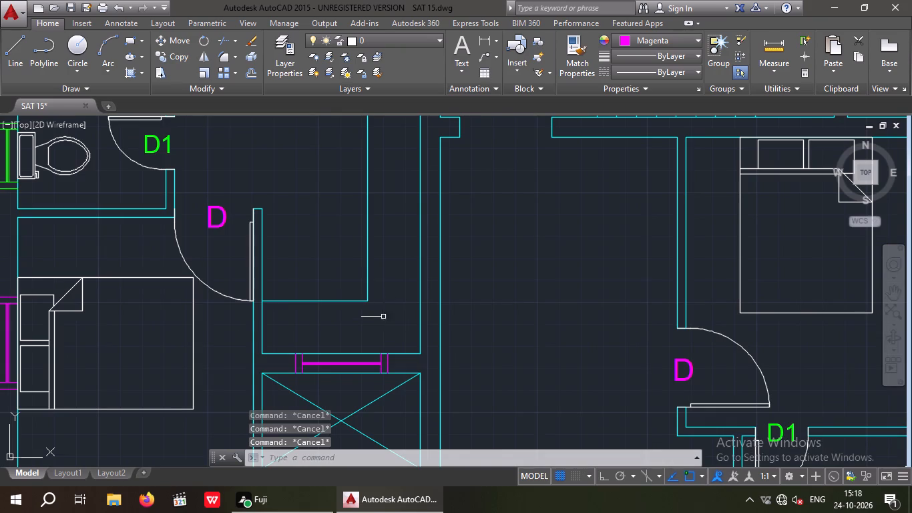
drag(378, 305, 371, 299)
click(348, 269)
scroll(348, 269, down, 3)
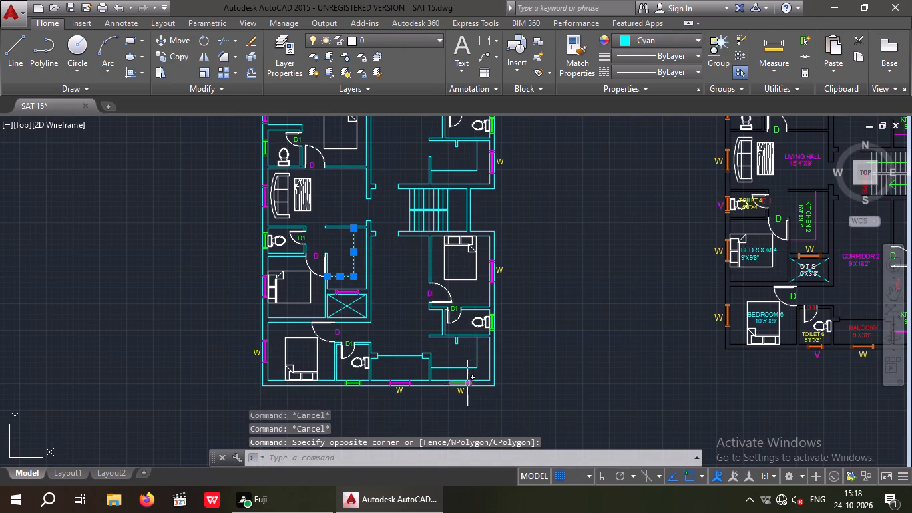
scroll(467, 385, up, 3)
drag(514, 335, 504, 314)
click(495, 291)
scroll(495, 293, down, 3)
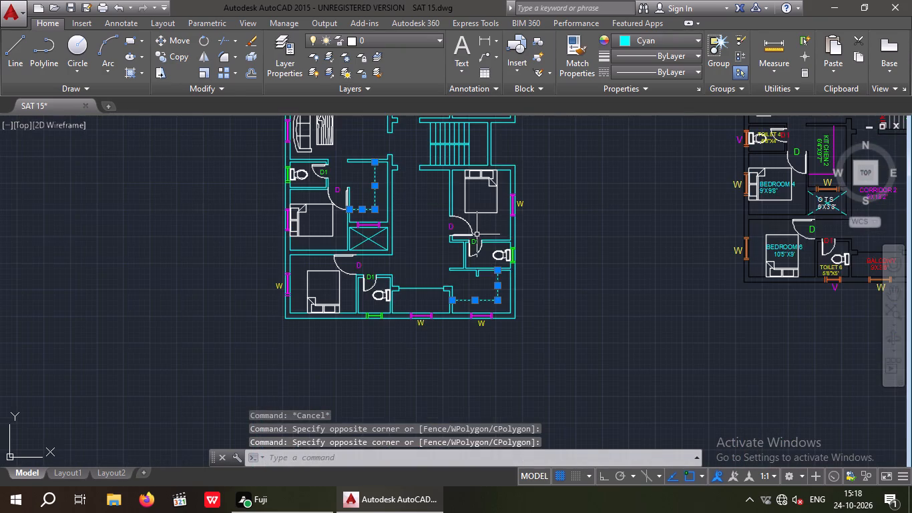
middle_drag(483, 274, 485, 399)
middle_drag(484, 256, 483, 287)
scroll(496, 261, up, 4)
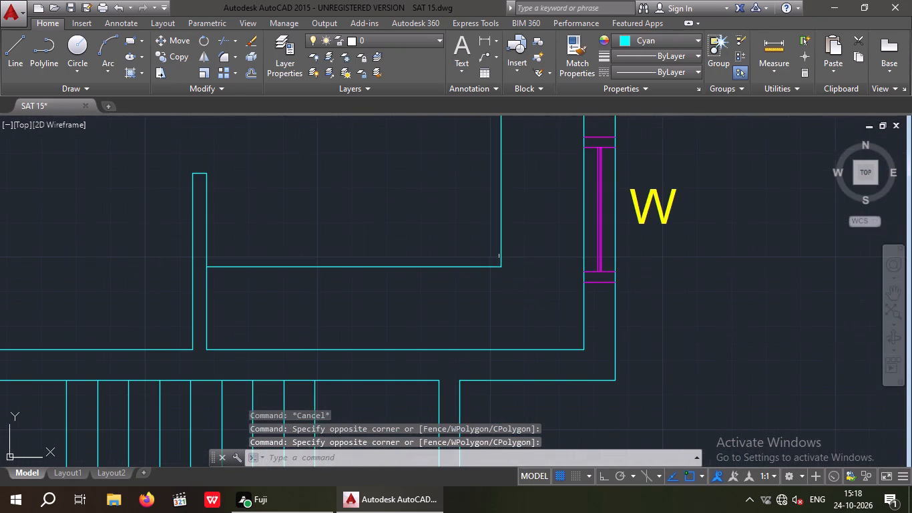
drag(499, 274, 489, 265)
click(491, 231)
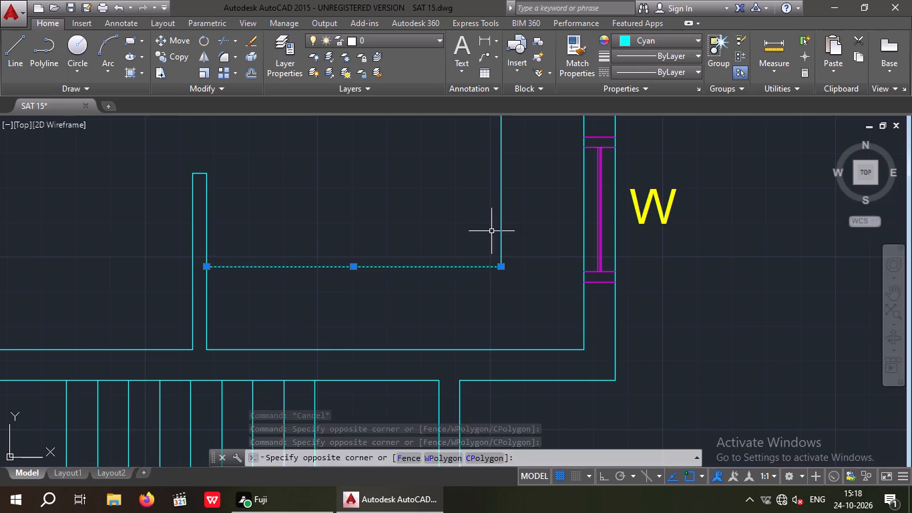
drag(511, 282, 492, 245)
click(489, 223)
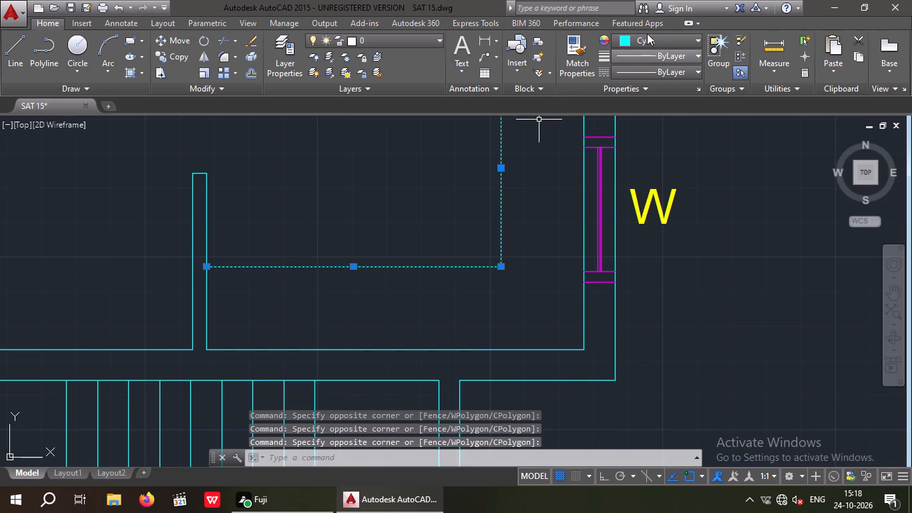
click(646, 41)
click(614, 177)
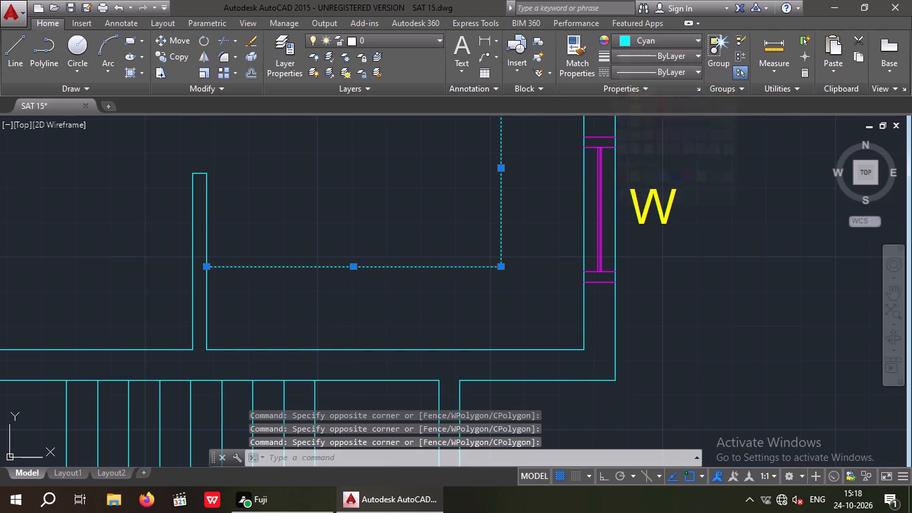
click(644, 41)
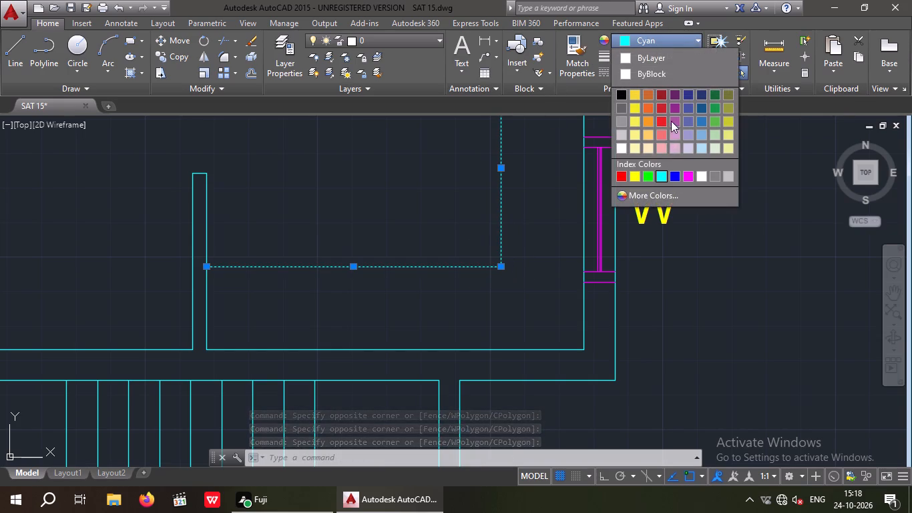
click(623, 174)
key(Escape)
scroll(592, 242, down, 2)
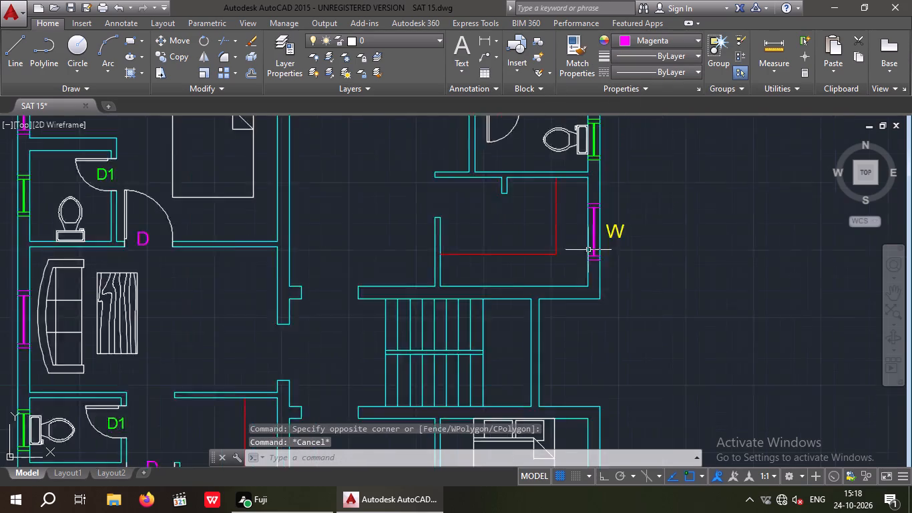
Change the vertical tread lines of both staircase flights in the cyan plan to red.
scroll(588, 251, down, 1)
middle_drag(598, 309, 557, 249)
scroll(585, 254, down, 2)
middle_drag(610, 291, 607, 304)
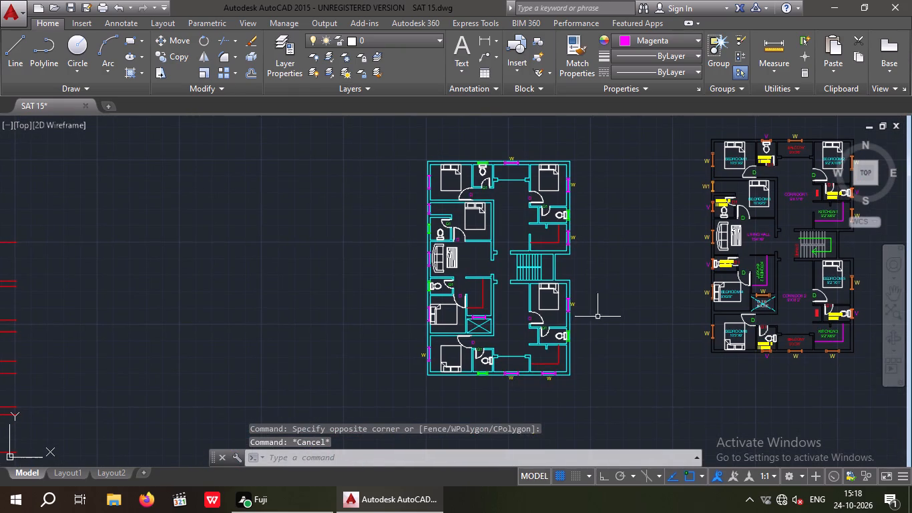
scroll(531, 271, up, 4)
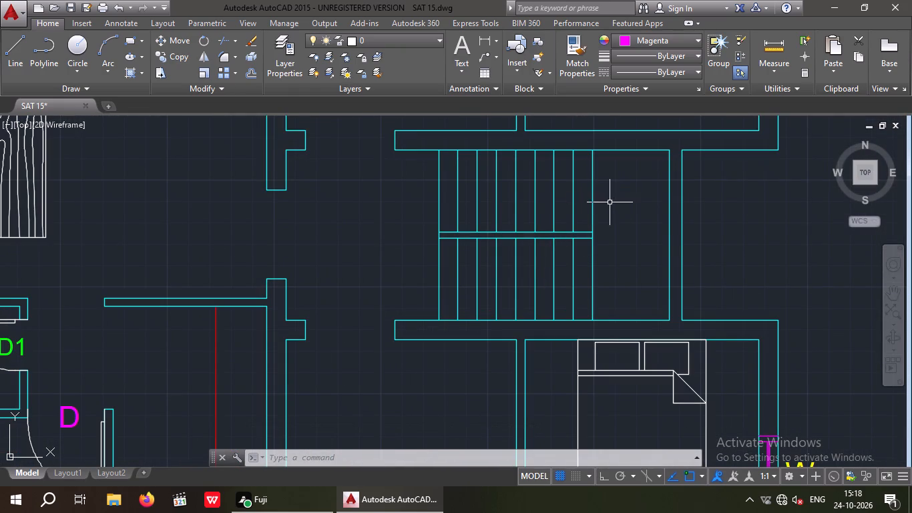
drag(607, 192, 567, 192)
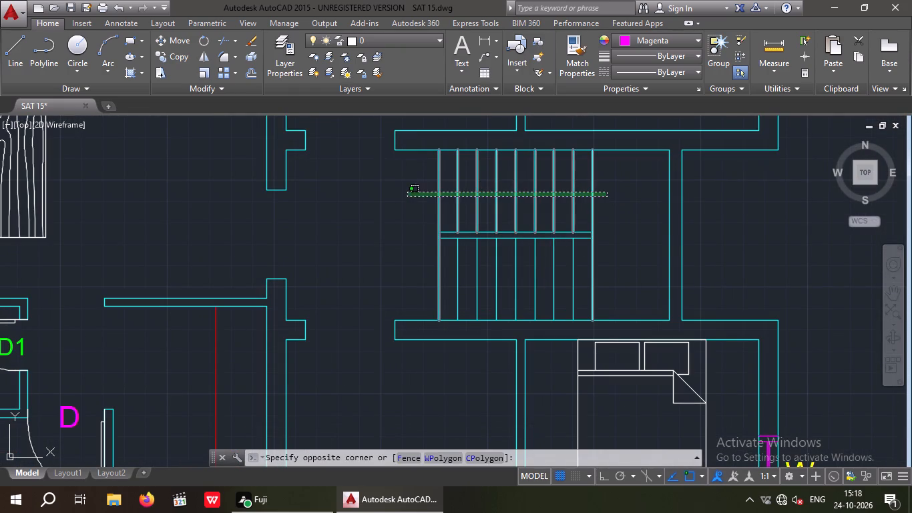
click(407, 197)
drag(587, 283, 561, 289)
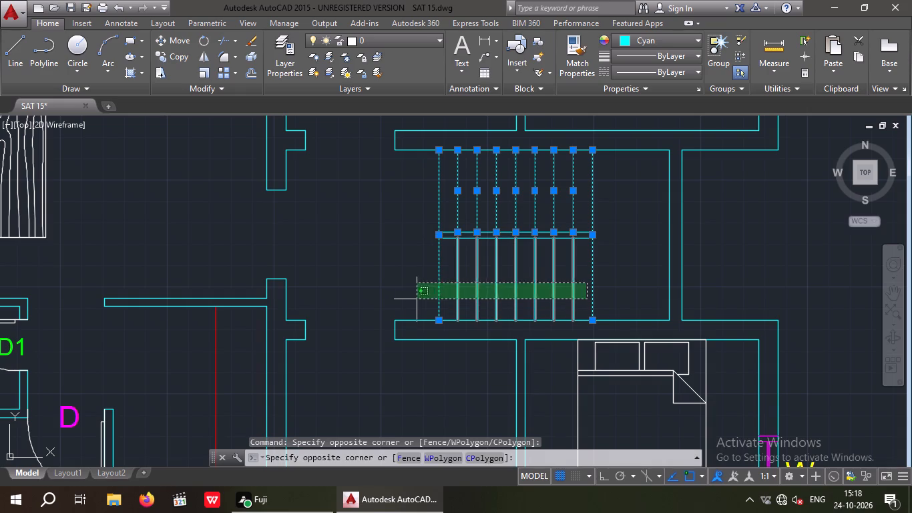
click(414, 299)
click(654, 43)
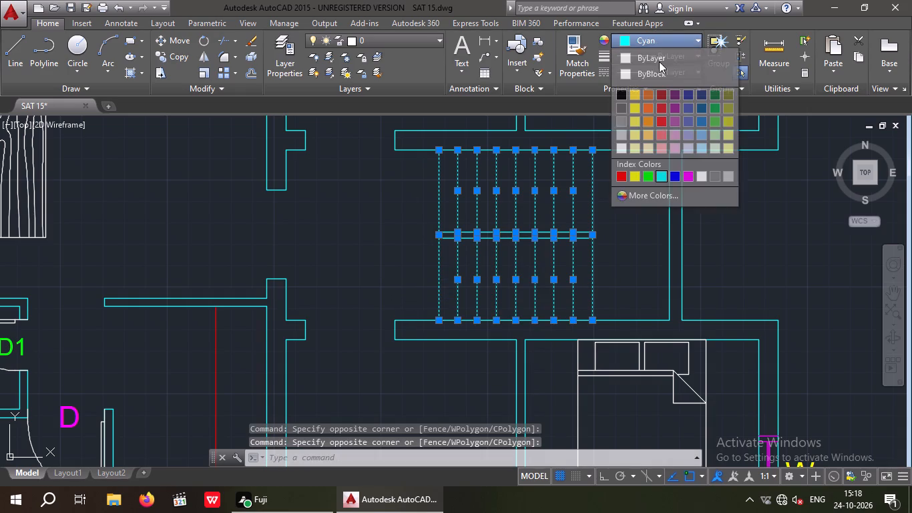
click(625, 180)
key(Escape)
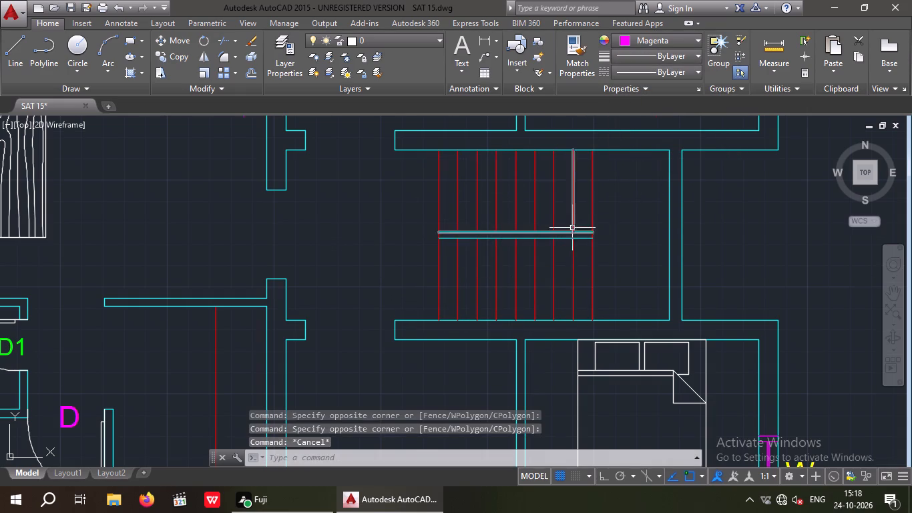
Copy the green stair direction arrow from the reference plan into the cyan plan's staircase, with its tip in the lower flight.
scroll(572, 227, down, 5)
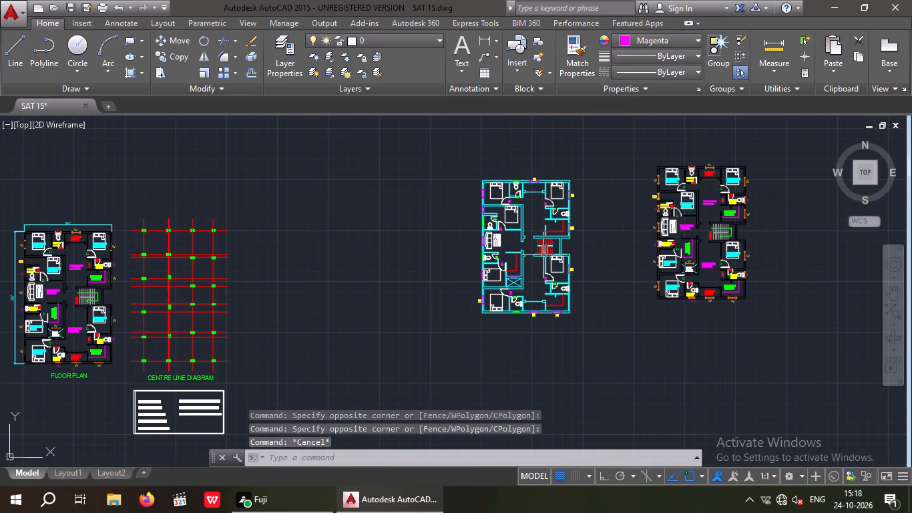
scroll(715, 232, up, 4)
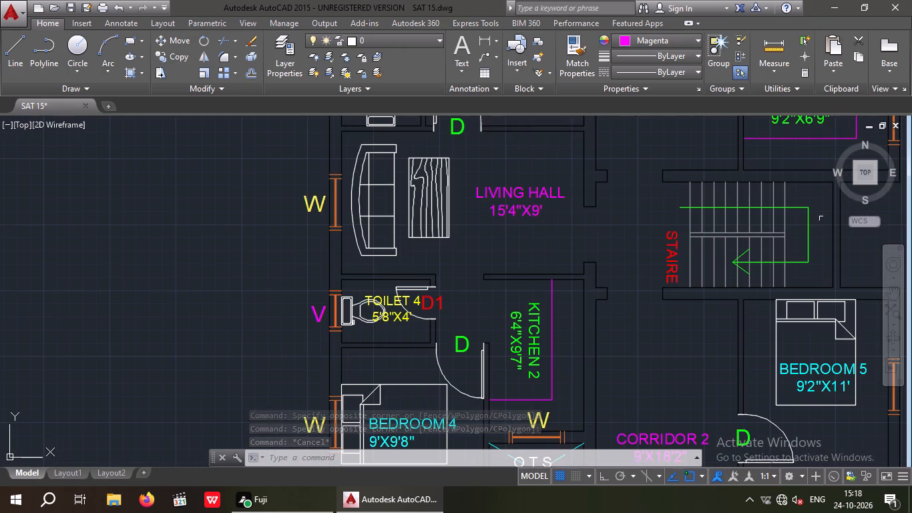
scroll(815, 209, up, 1)
drag(818, 198, 792, 215)
click(791, 215)
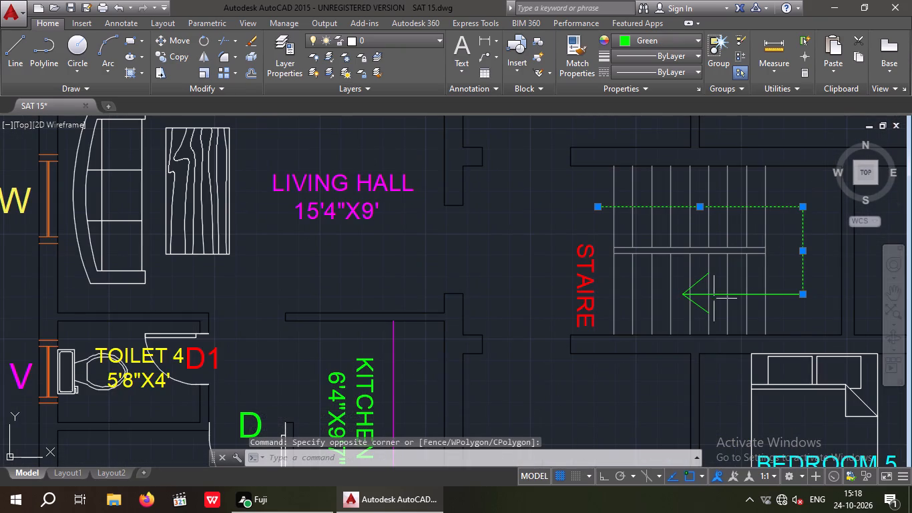
scroll(691, 297, up, 4)
drag(634, 316, 631, 310)
click(614, 273)
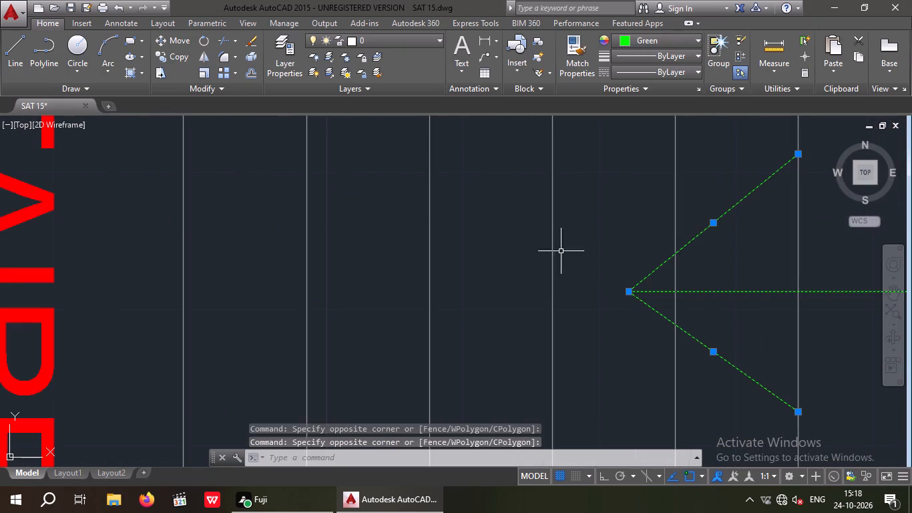
click(175, 55)
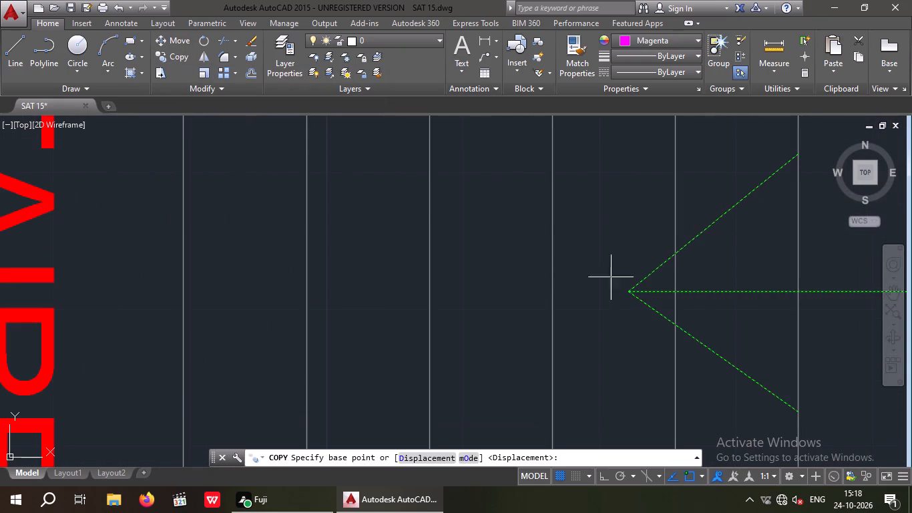
click(628, 289)
scroll(583, 281, down, 2)
middle_drag(625, 299, 676, 298)
middle_drag(689, 295, 701, 295)
scroll(614, 305, down, 3)
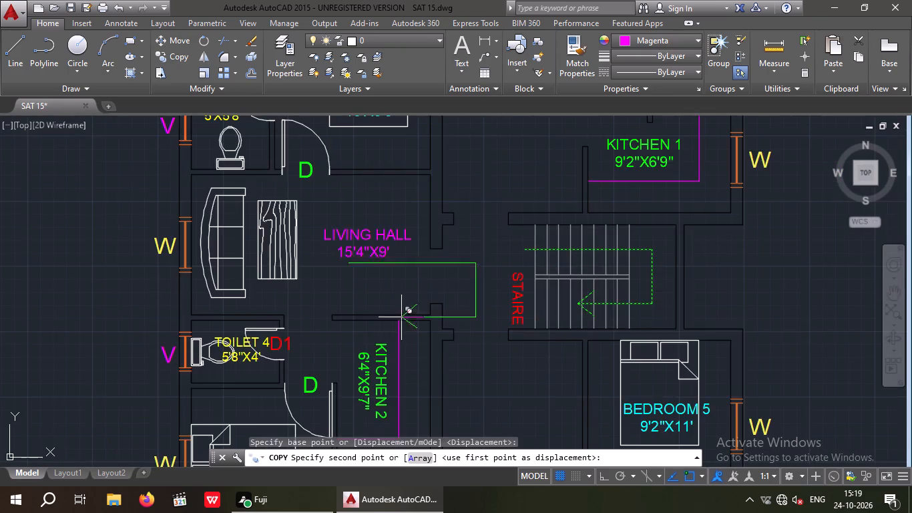
middle_drag(378, 321, 706, 309)
scroll(510, 291, down, 3)
scroll(342, 313, up, 4)
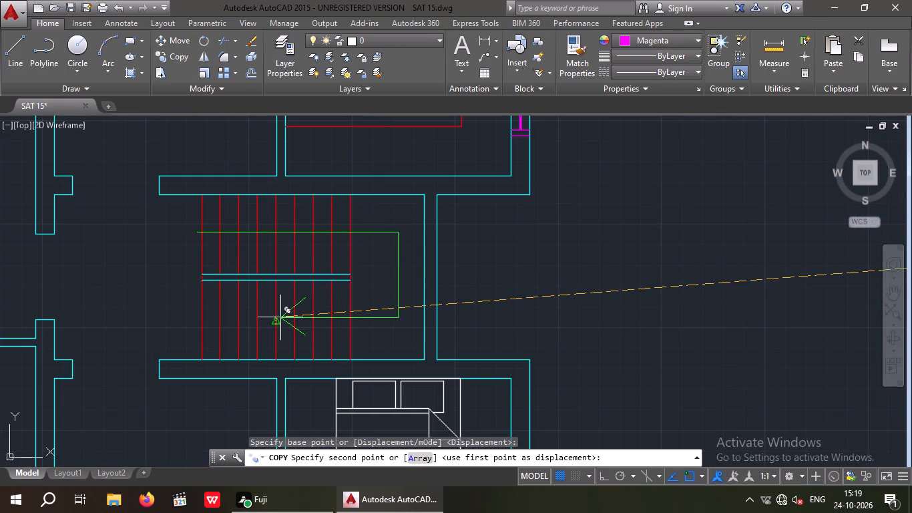
scroll(280, 317, up, 2)
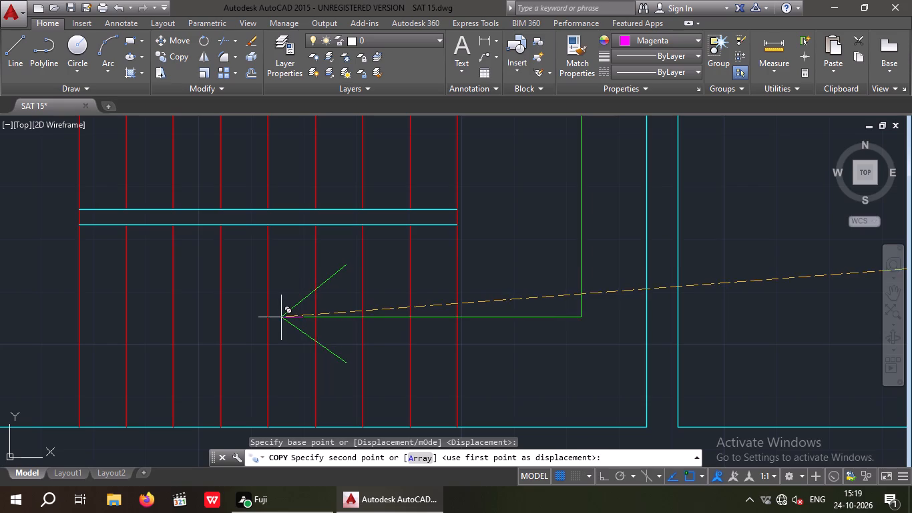
scroll(312, 357, down, 1)
middle_drag(312, 356, 310, 387)
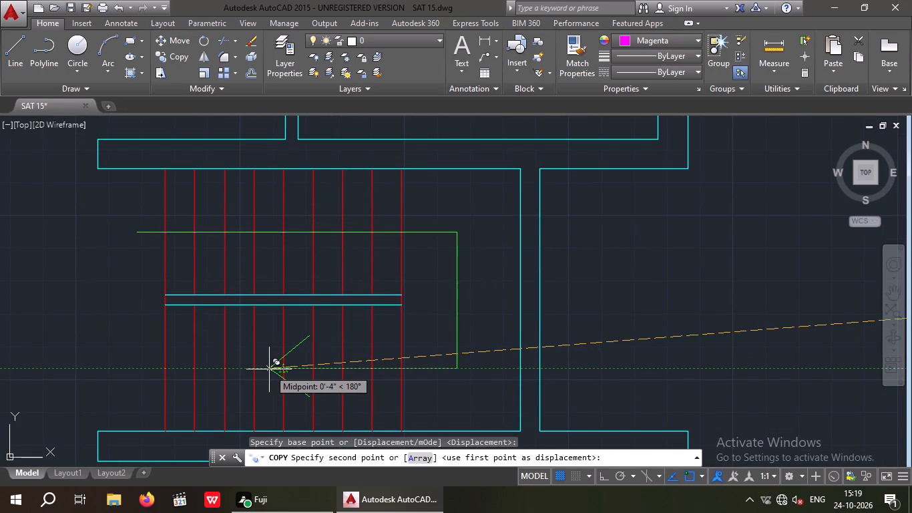
click(264, 369)
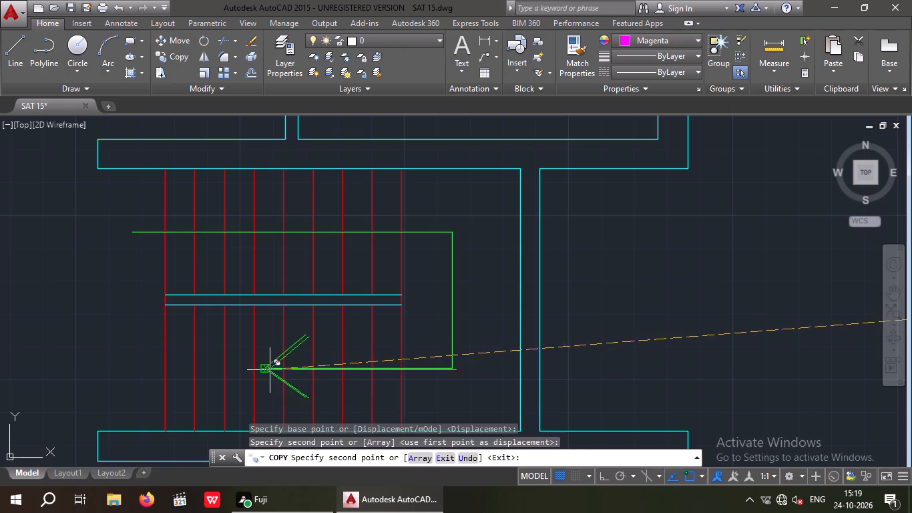
key(Escape)
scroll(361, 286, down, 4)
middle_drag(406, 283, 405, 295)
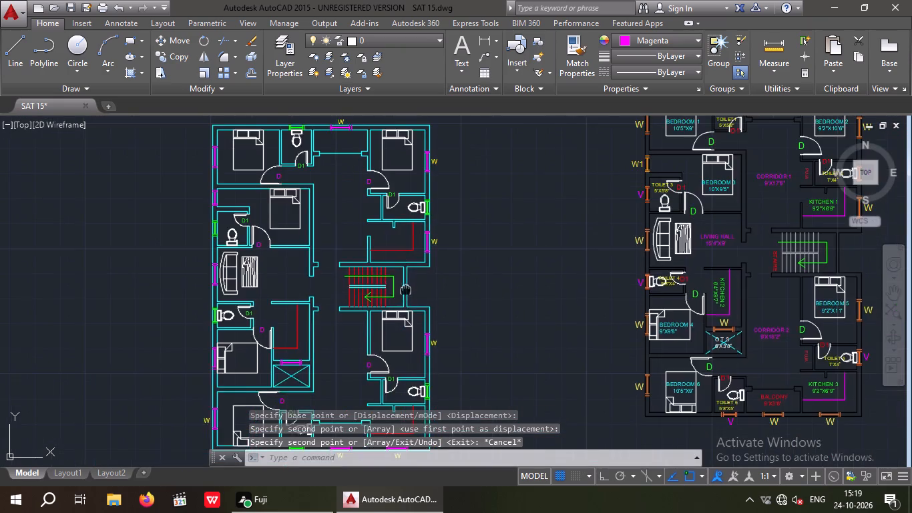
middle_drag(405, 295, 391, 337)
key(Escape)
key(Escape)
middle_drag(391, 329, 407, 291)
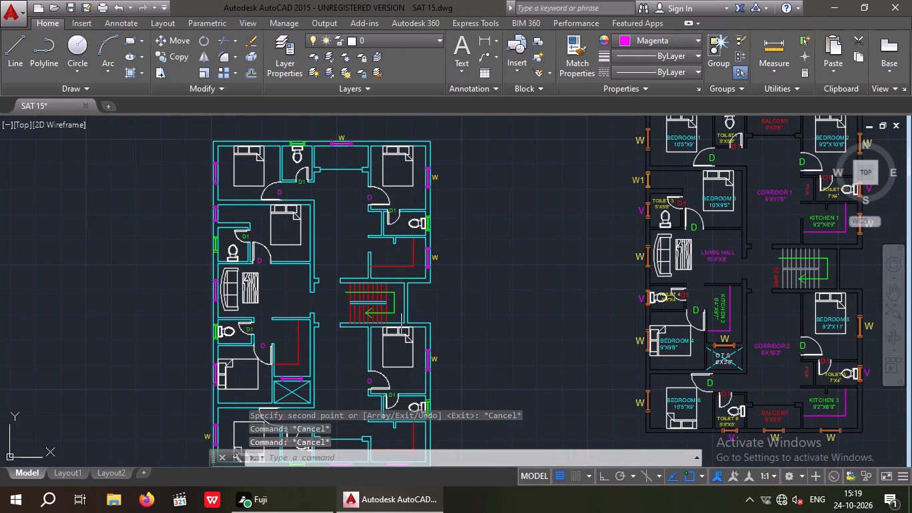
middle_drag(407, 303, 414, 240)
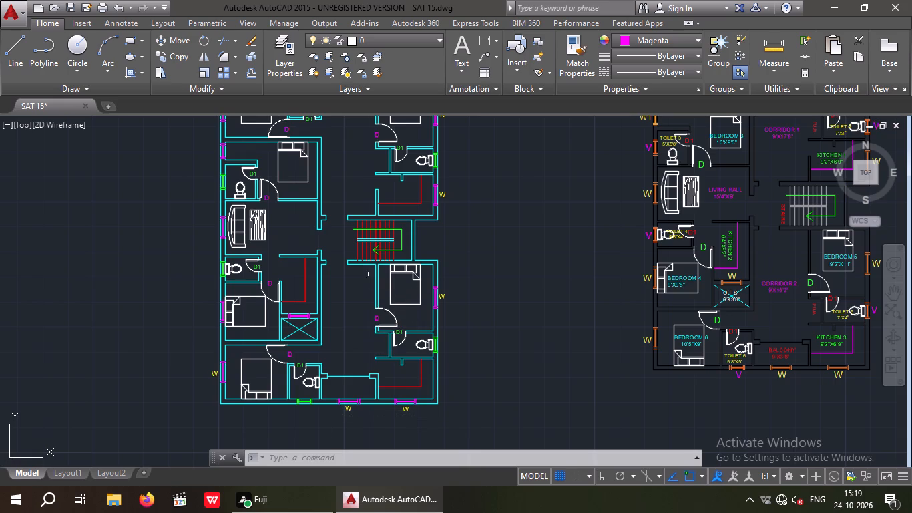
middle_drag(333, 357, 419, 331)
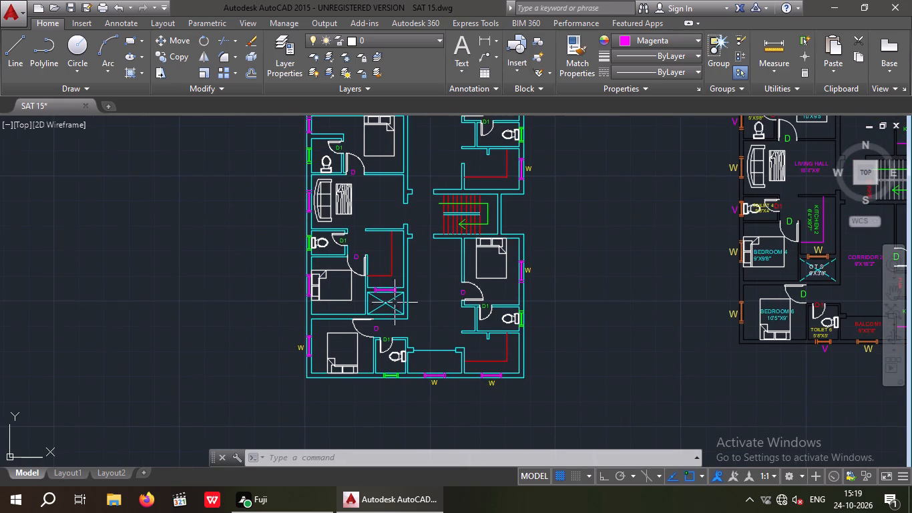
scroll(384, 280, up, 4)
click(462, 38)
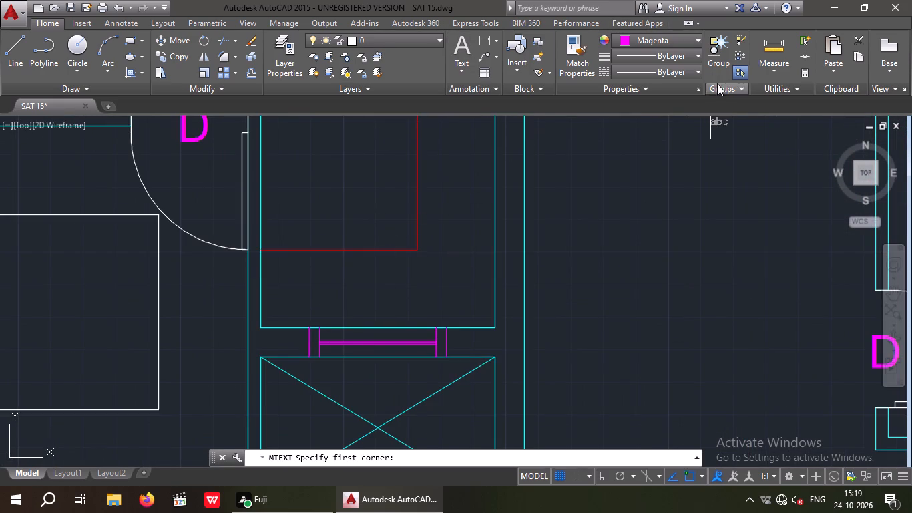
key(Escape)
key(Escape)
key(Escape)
Set the current colour to yellow and add a 10" high text W above the window between the kitchen and the crossed shaft.
click(676, 36)
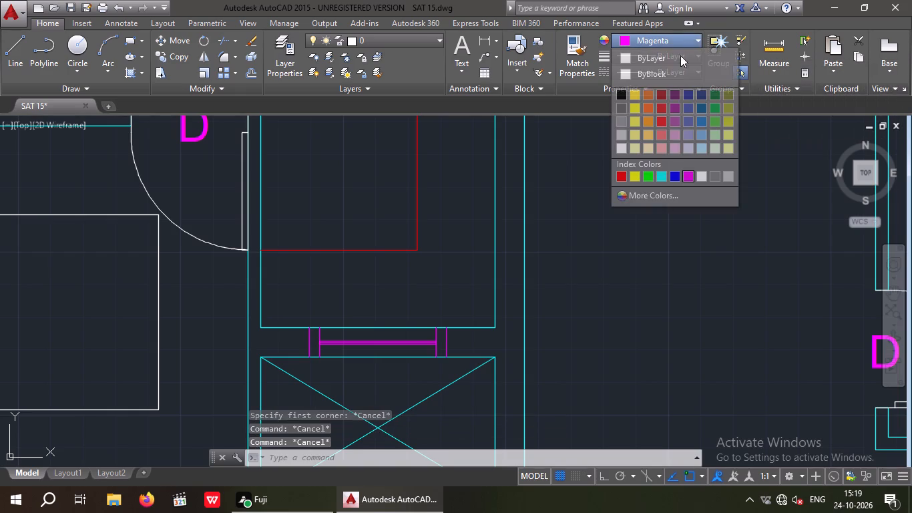
click(634, 172)
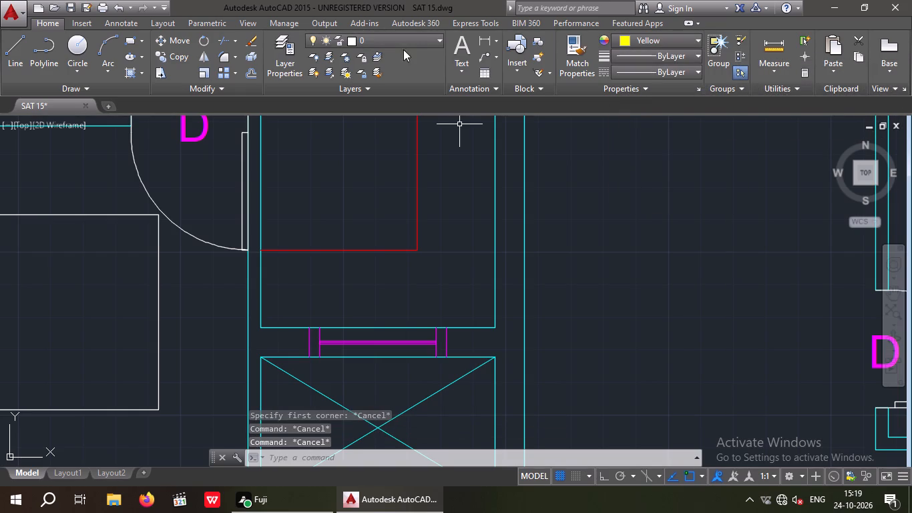
click(469, 41)
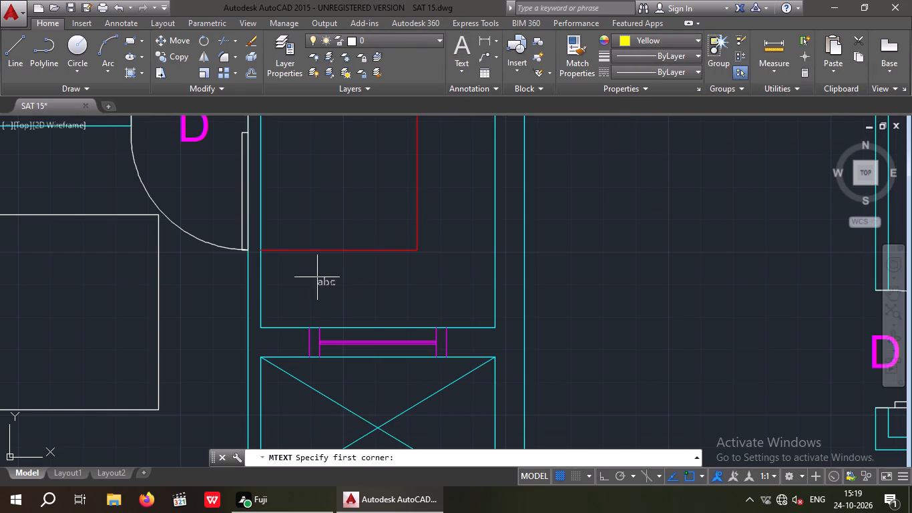
drag(317, 277, 332, 300)
click(456, 317)
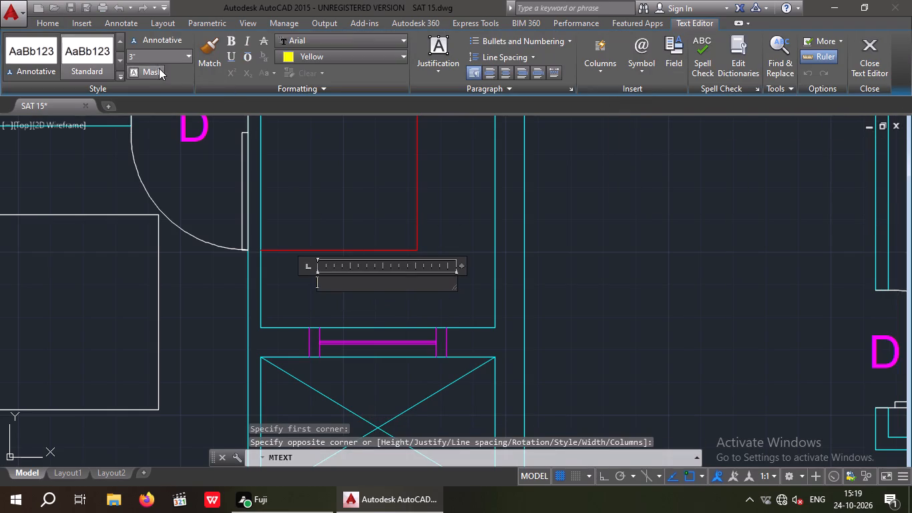
click(157, 56)
text(10)
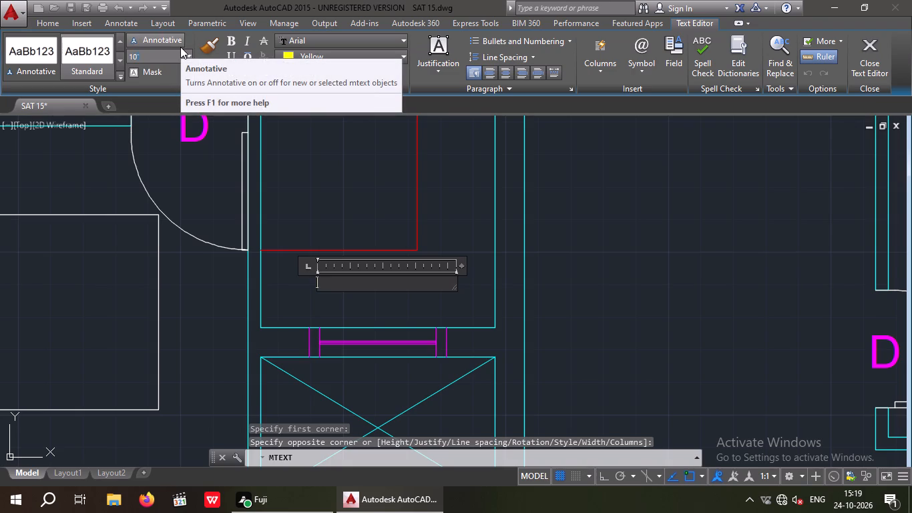
key(shift+quotedbl)
key(Return)
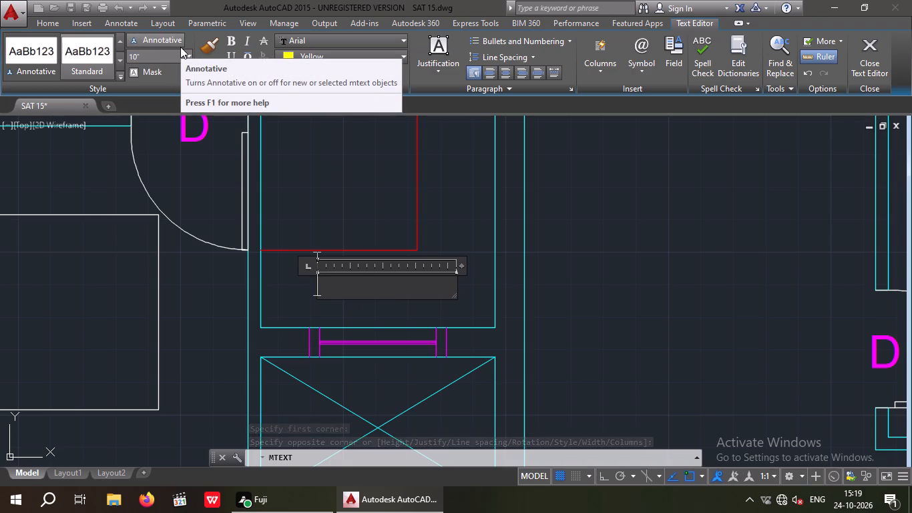
key(w)
click(580, 250)
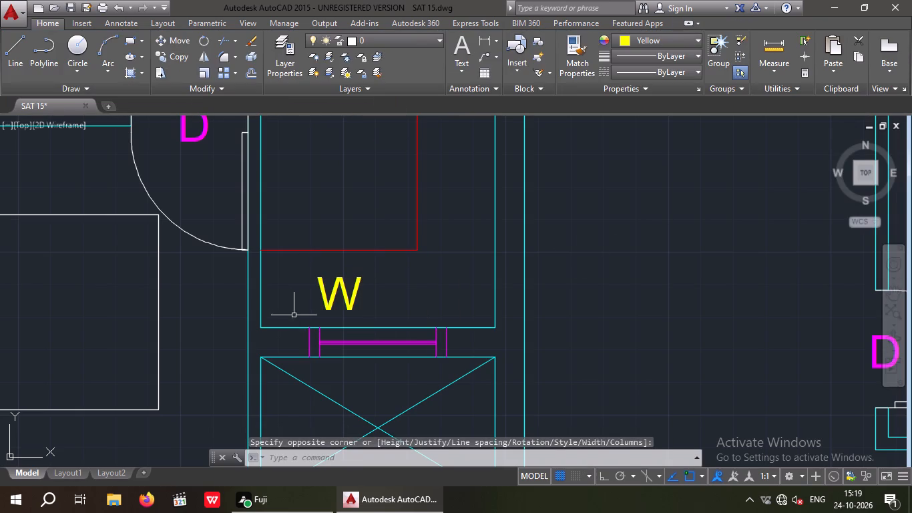
Move the yellow W closer to the window above the crossed shaft, centred along its width.
drag(367, 274, 354, 289)
click(343, 295)
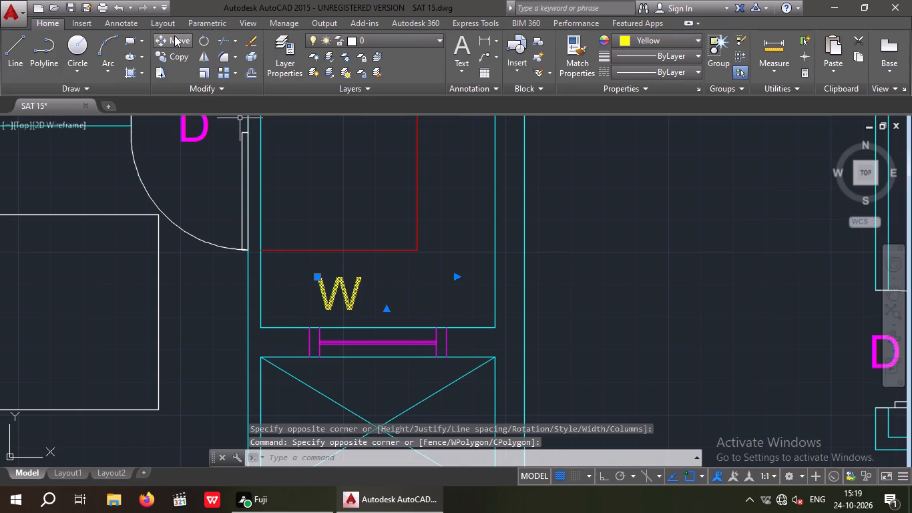
click(174, 35)
click(321, 307)
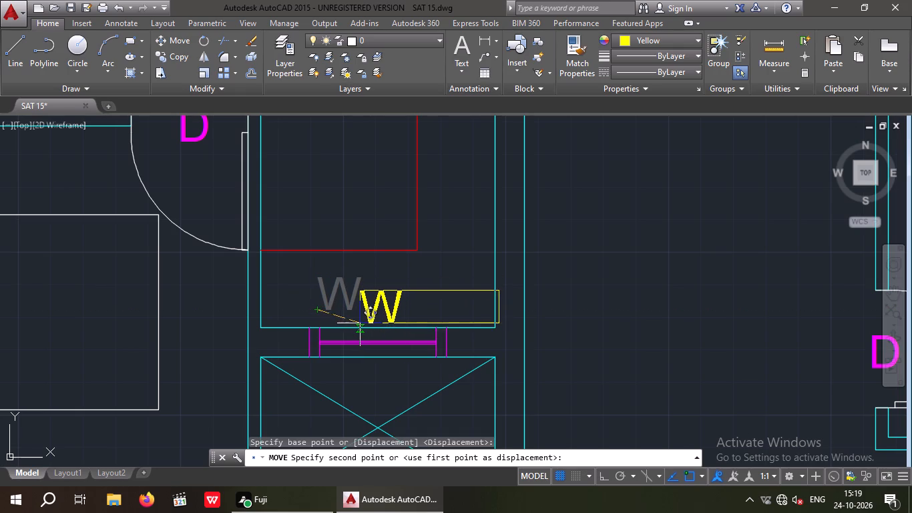
click(360, 321)
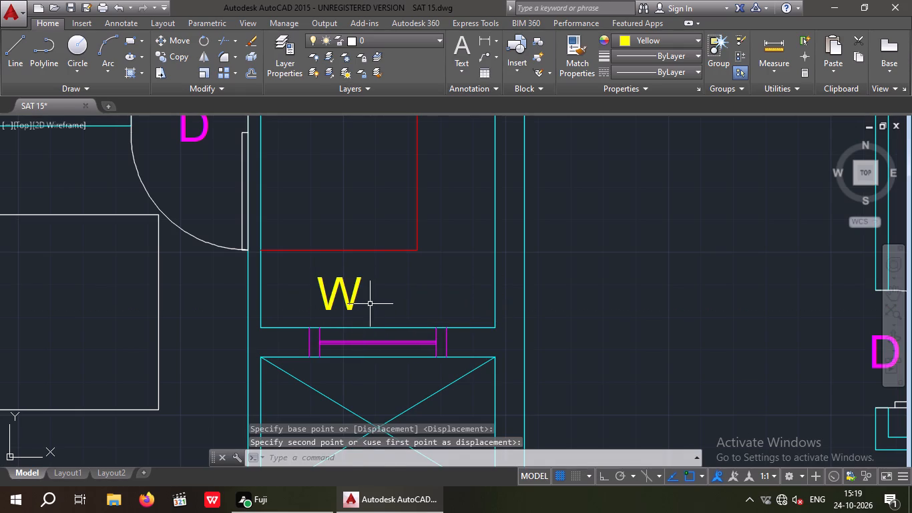
drag(371, 304, 345, 298)
click(339, 297)
click(174, 34)
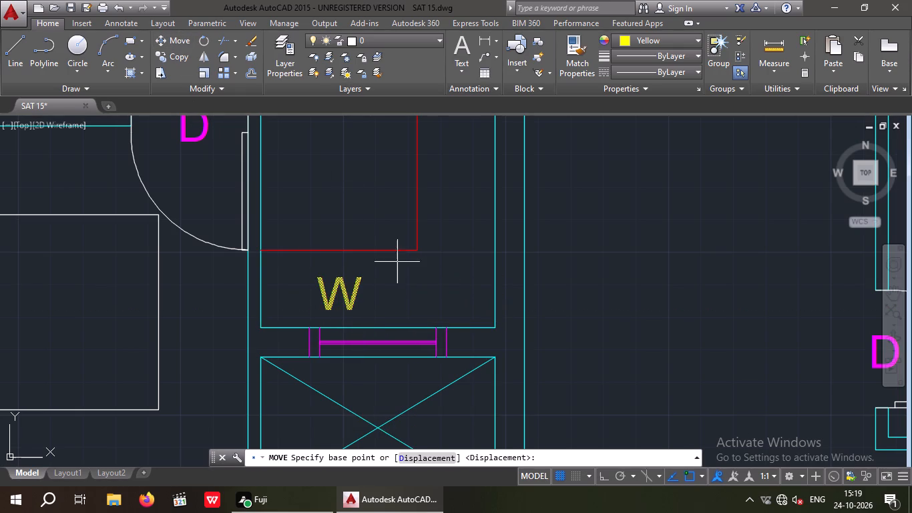
scroll(369, 309, up, 3)
drag(289, 314, 312, 320)
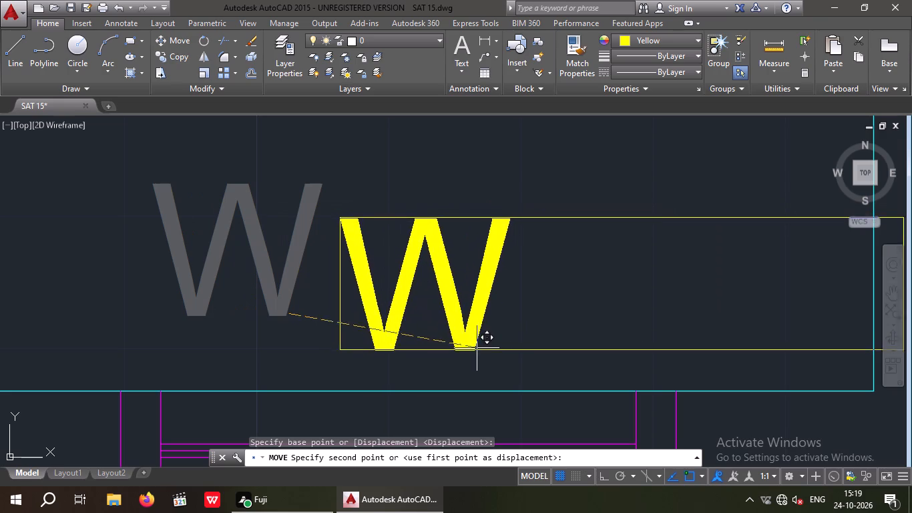
click(469, 349)
Add a yellow 10" high text W outside the outer-wall window of the bedroom beside the crossed shaft.
scroll(474, 295, down, 7)
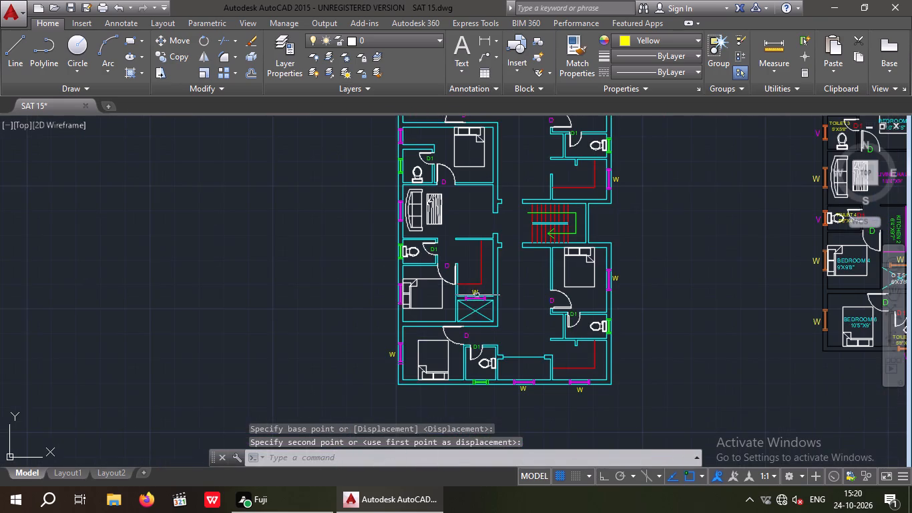
middle_drag(474, 300, 478, 275)
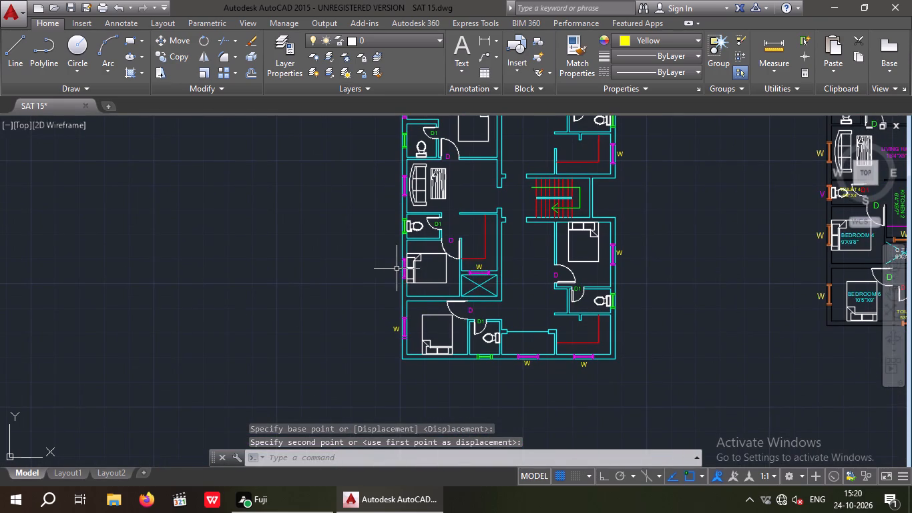
scroll(391, 257, up, 4)
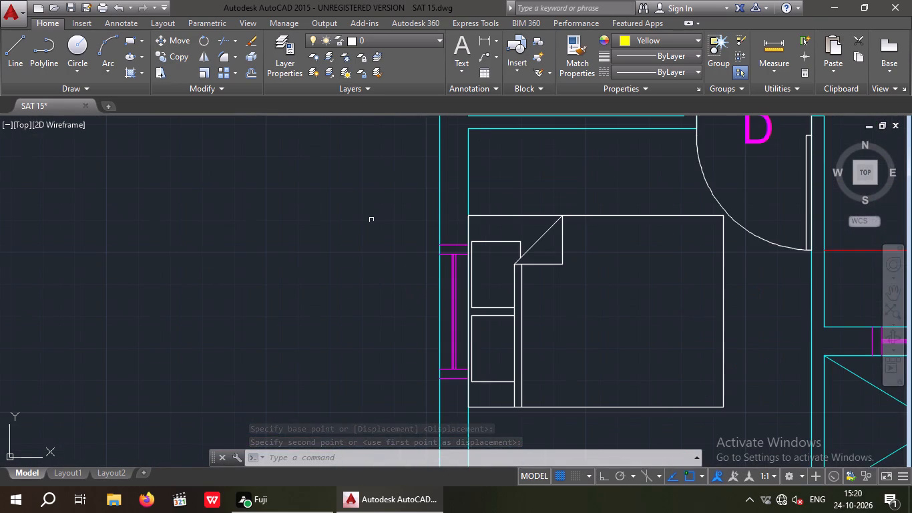
click(463, 44)
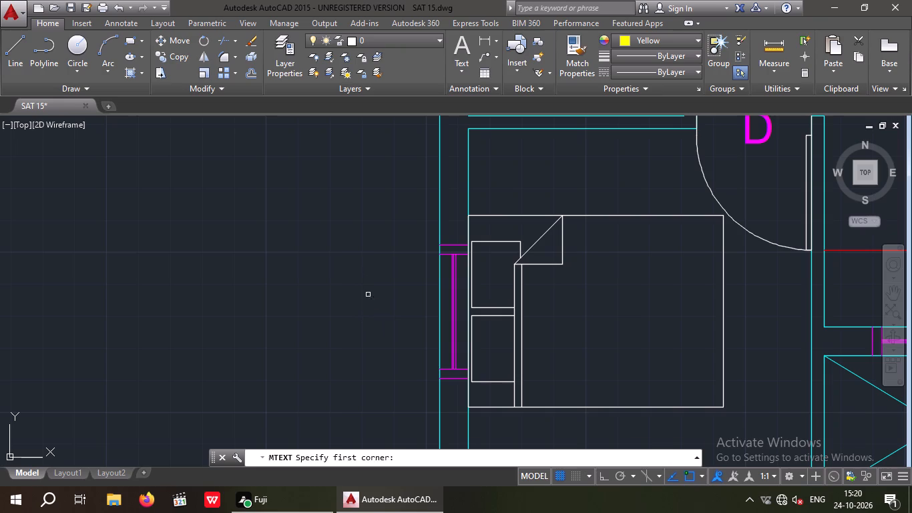
click(368, 295)
click(429, 366)
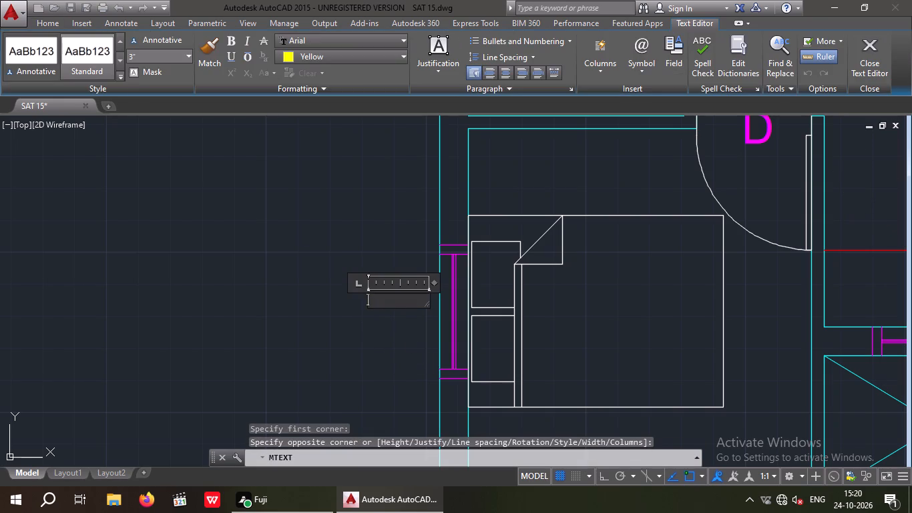
click(137, 57)
text(10)
key(shift+quotedbl)
key(Return)
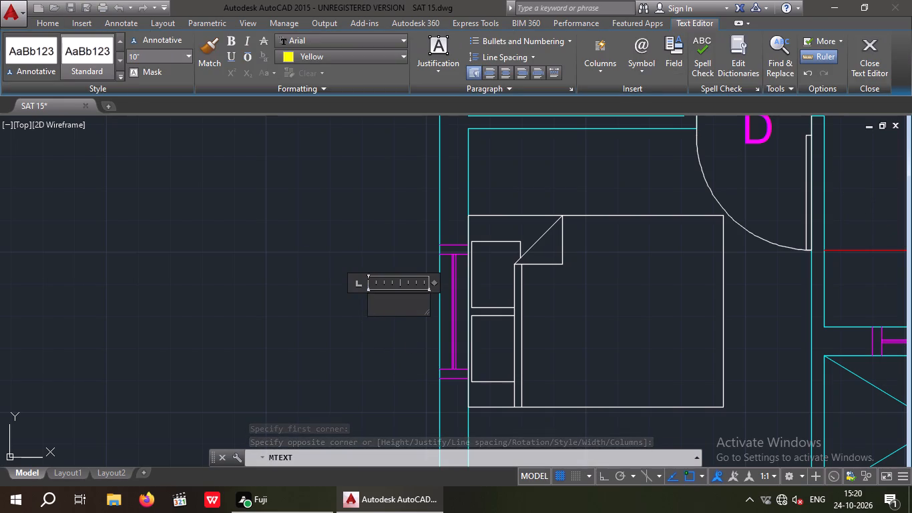
key(w)
click(291, 230)
Move the new W slightly closer to the bedroom window, leaving a small gap to the outer wall.
scroll(309, 226, down, 2)
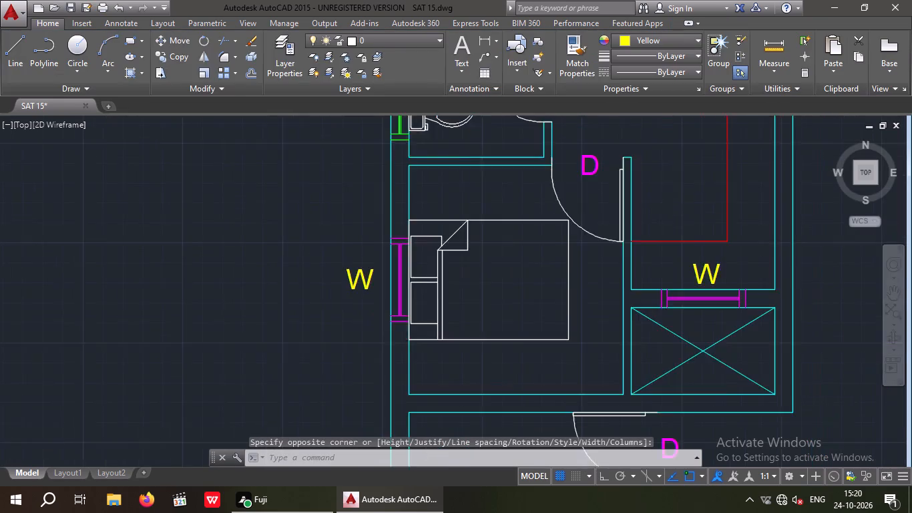
scroll(340, 268, up, 3)
drag(361, 277, 323, 263)
click(286, 196)
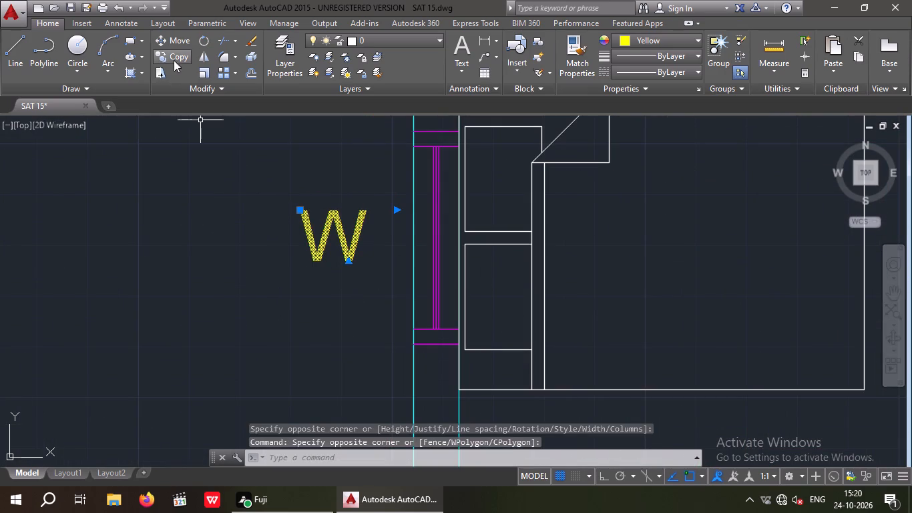
click(179, 39)
drag(349, 260, 355, 269)
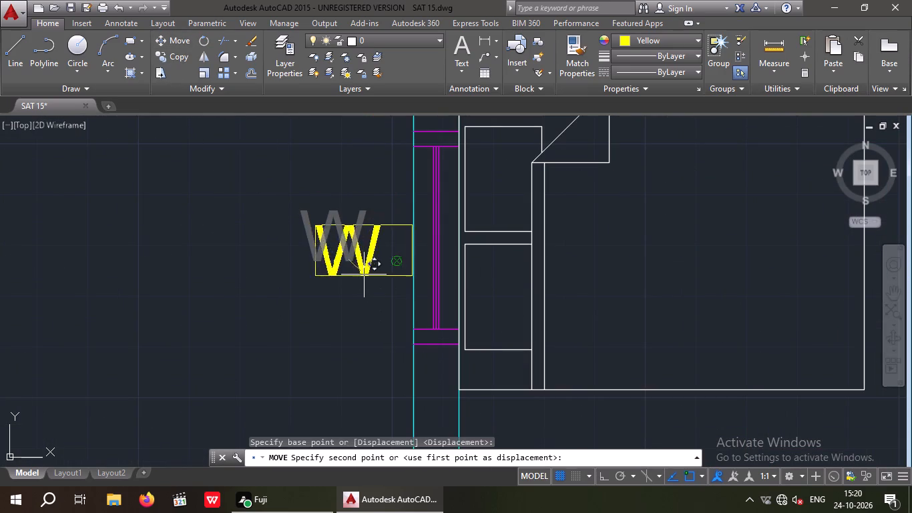
click(373, 269)
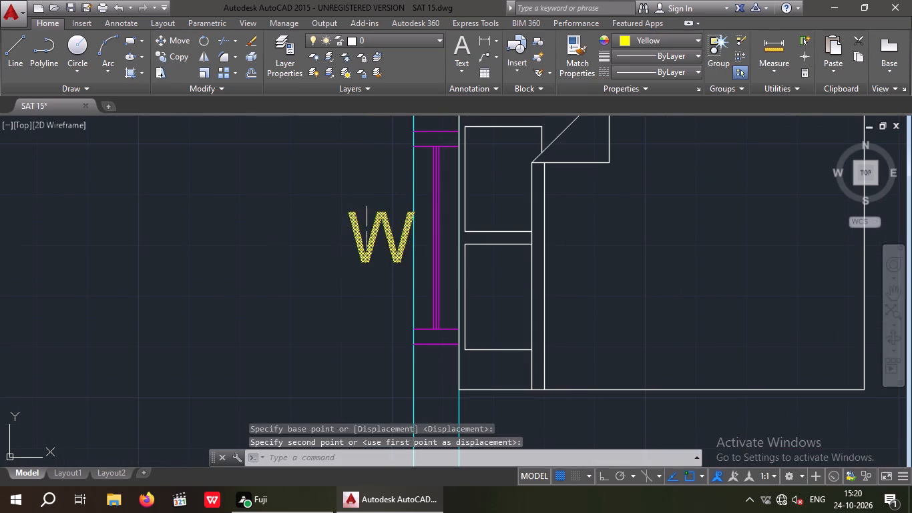
drag(389, 273, 355, 254)
click(345, 244)
click(178, 35)
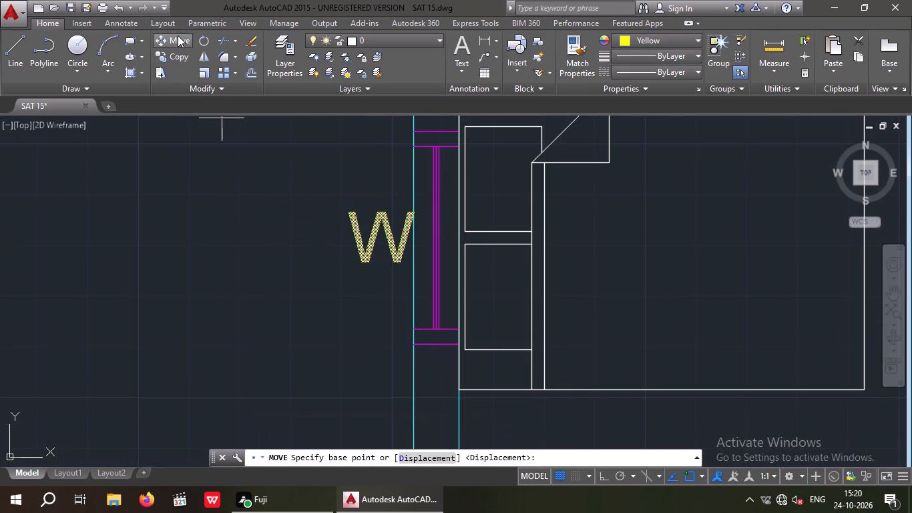
drag(365, 260, 357, 261)
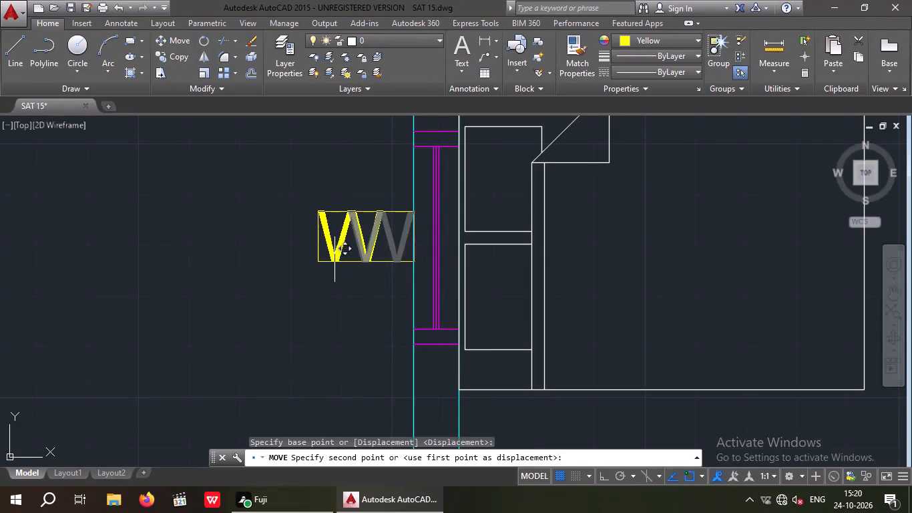
click(334, 259)
Add a yellow 10" high text W outside the outer-wall window behind the living room sofa.
scroll(340, 251, down, 3)
middle_drag(343, 263, 333, 375)
scroll(318, 320, down, 1)
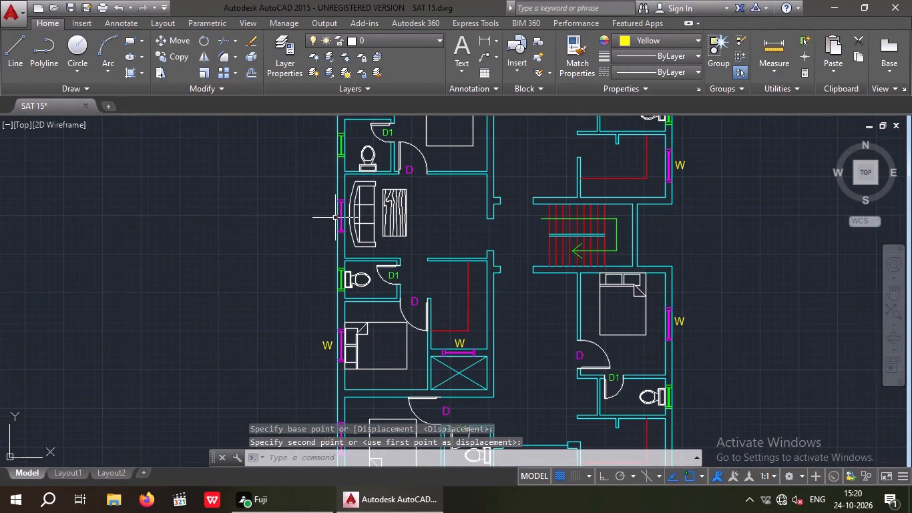
middle_drag(336, 234, 345, 295)
scroll(331, 285, up, 2)
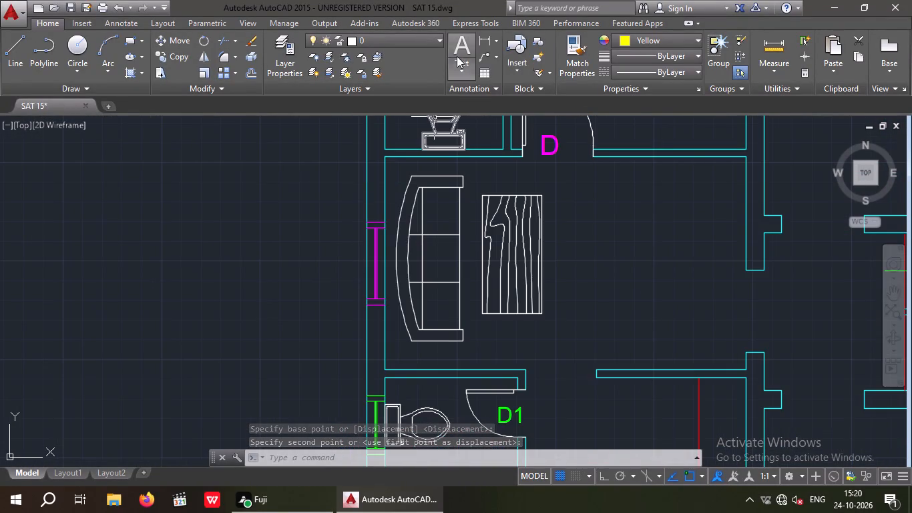
click(457, 47)
scroll(325, 246, up, 1)
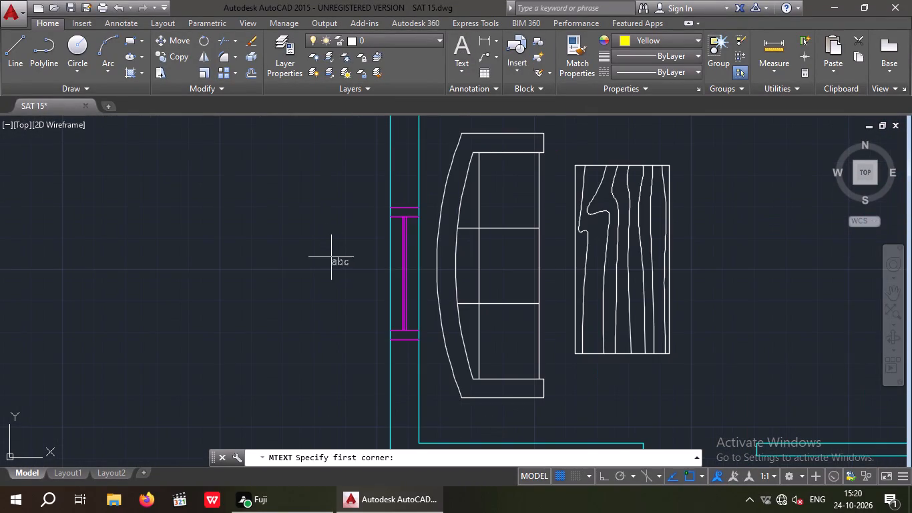
drag(327, 250, 331, 260)
click(383, 313)
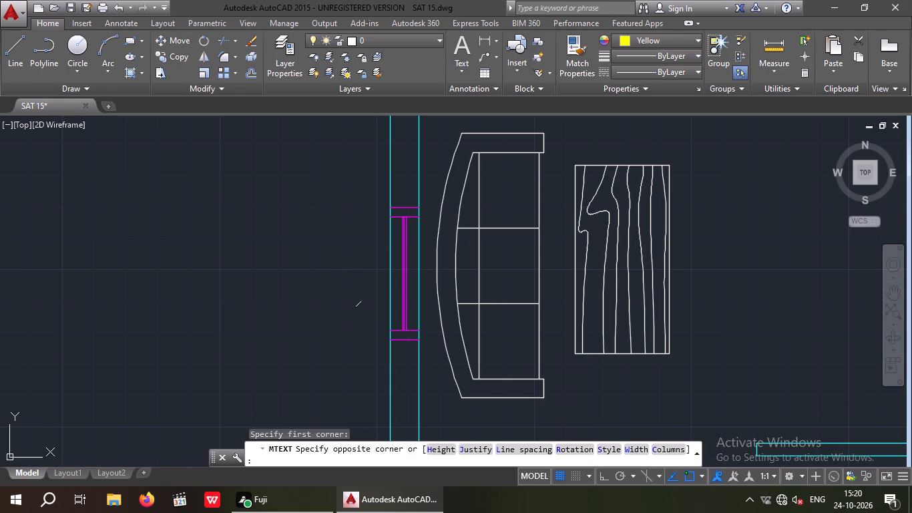
click(162, 60)
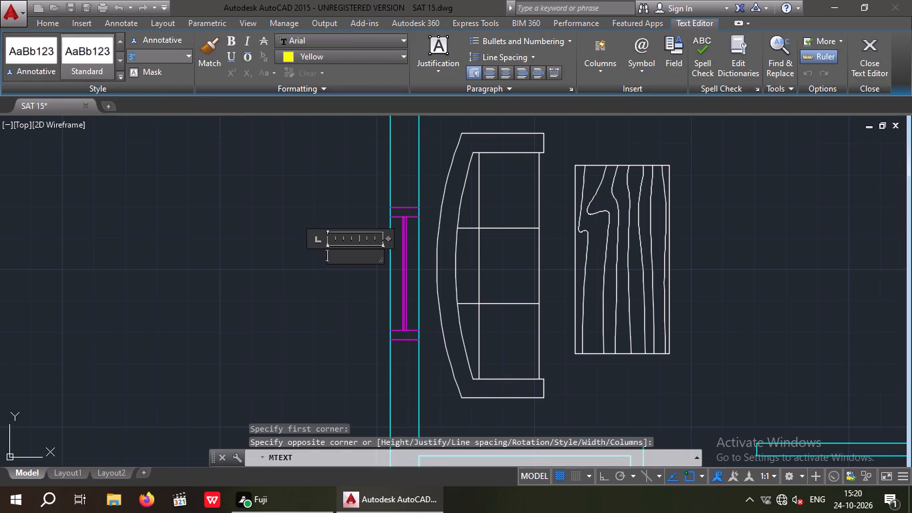
text(10)
key(shift+quotedbl)
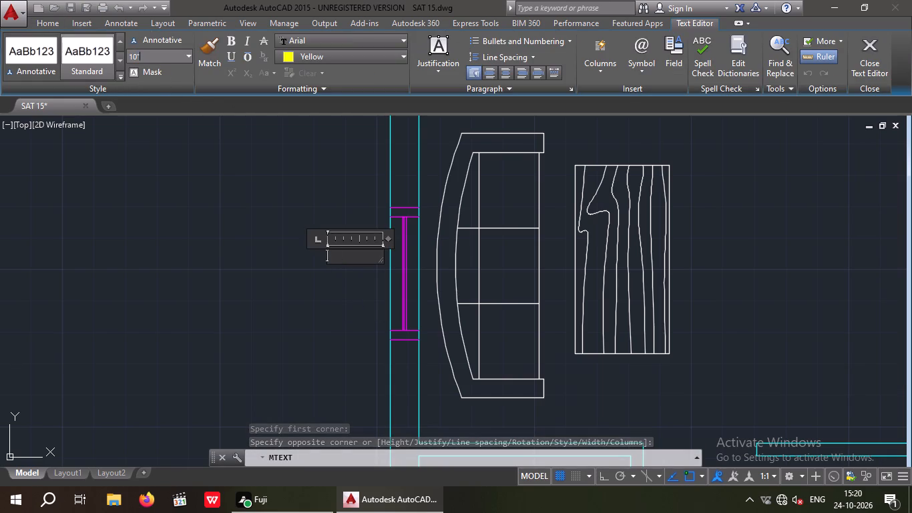
key(Return)
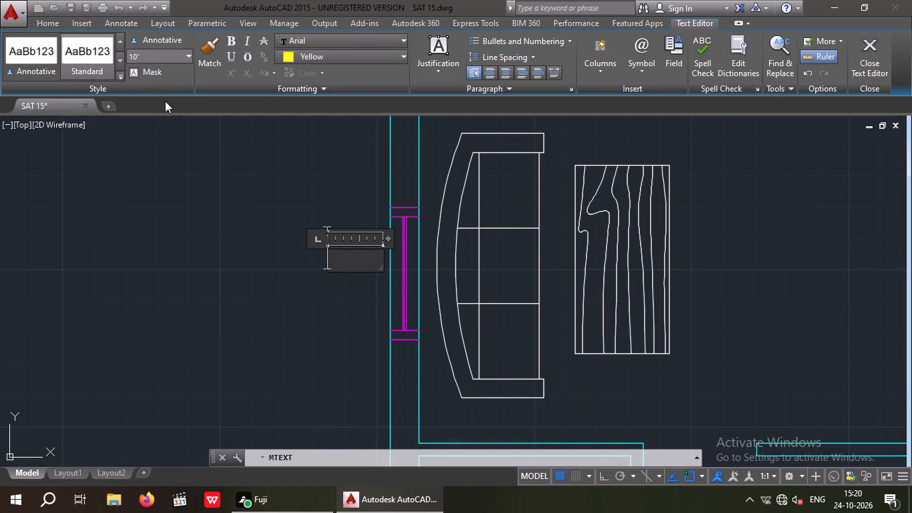
key(w)
click(229, 207)
Move the yellow W slightly down and closer to the window behind the living room sofa.
scroll(342, 282, up, 1)
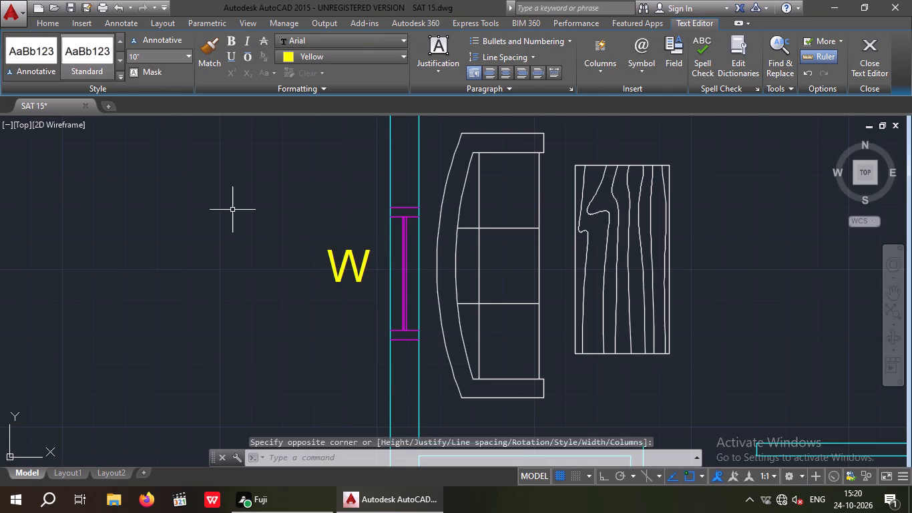
drag(386, 302, 330, 275)
click(292, 209)
click(172, 37)
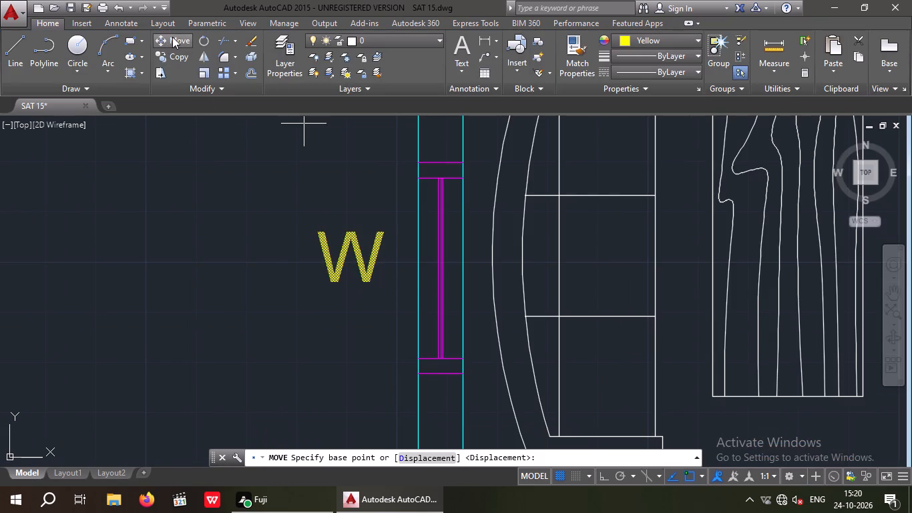
click(372, 283)
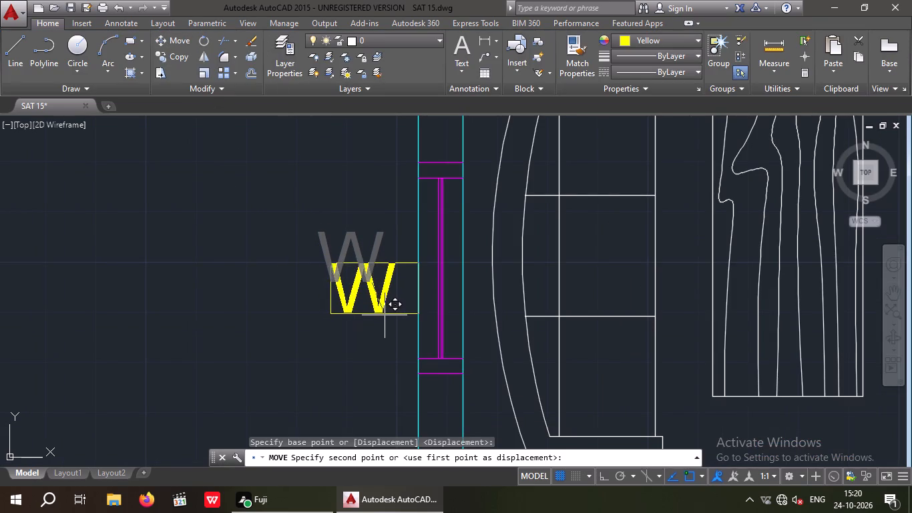
click(385, 315)
Add a yellow 10" high text W1 outside the smaller magenta outer-wall window beside the toilet above the living room.
scroll(349, 250, down, 2)
middle_drag(351, 267, 358, 346)
scroll(353, 266, down, 2)
middle_drag(353, 266, 367, 380)
scroll(363, 296, up, 3)
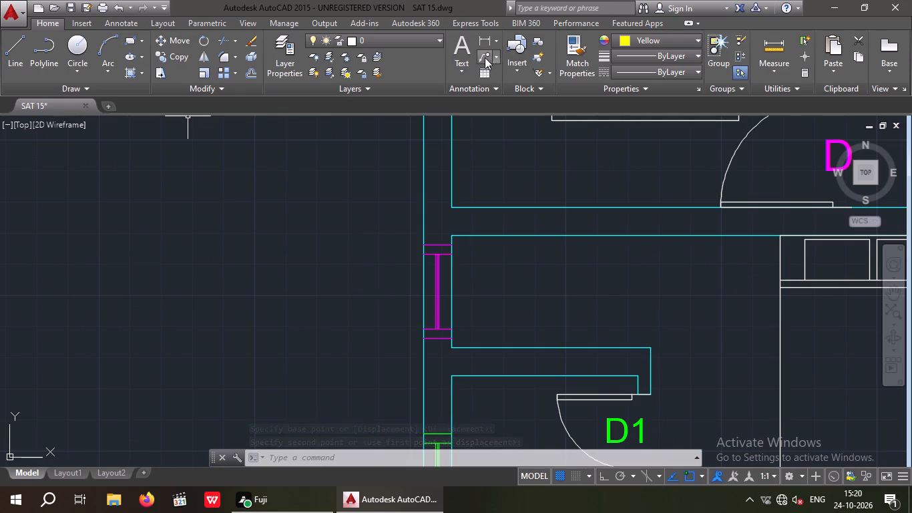
click(459, 47)
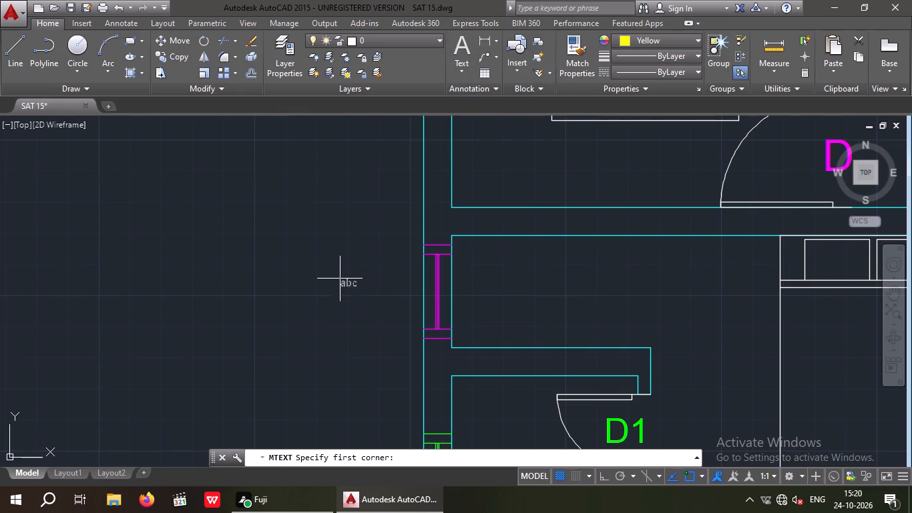
drag(346, 268, 352, 291)
click(409, 327)
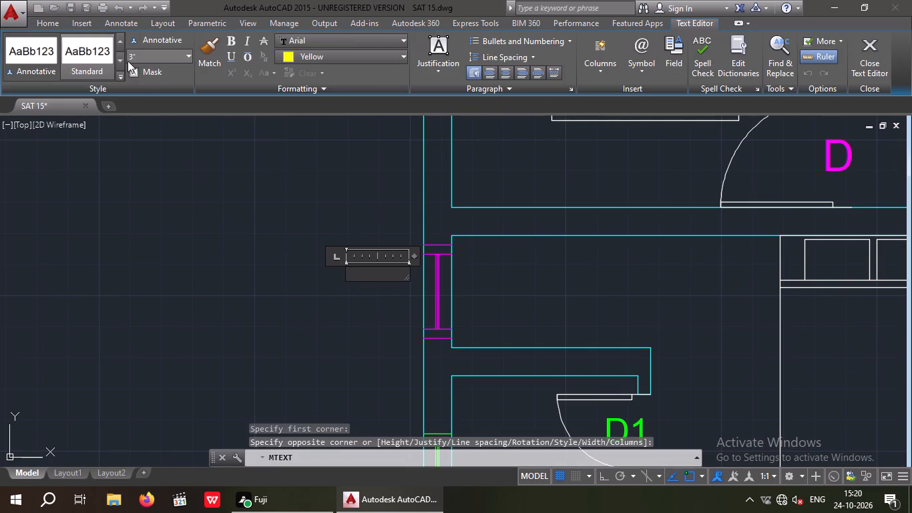
click(144, 55)
text(10)
key(shift+quotedbl)
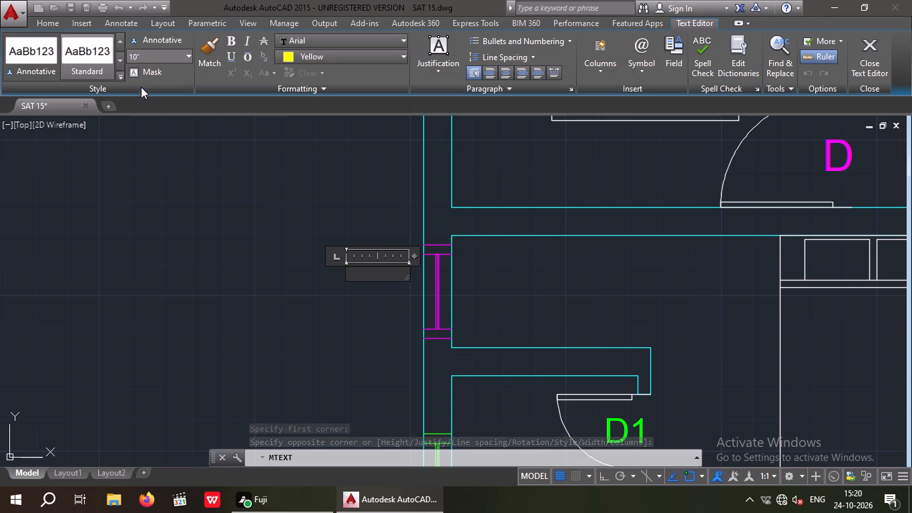
key(Return)
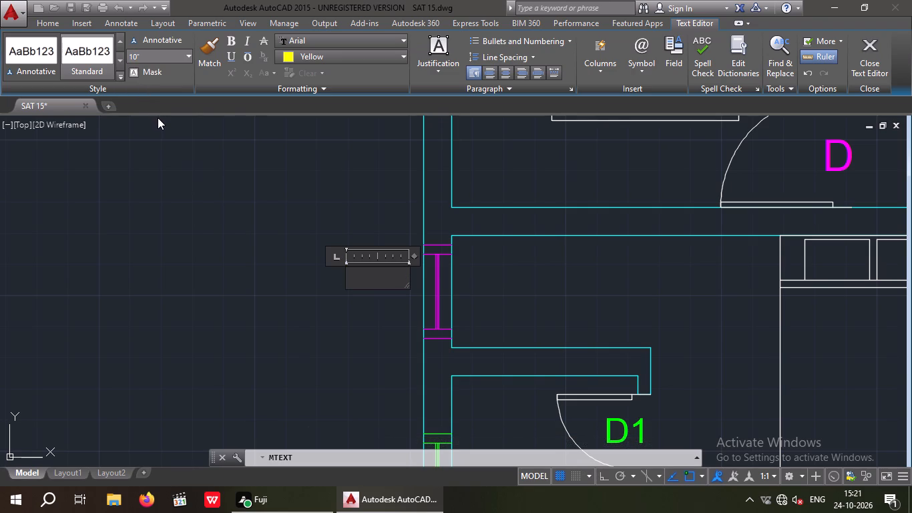
key(w)
key(1)
click(250, 203)
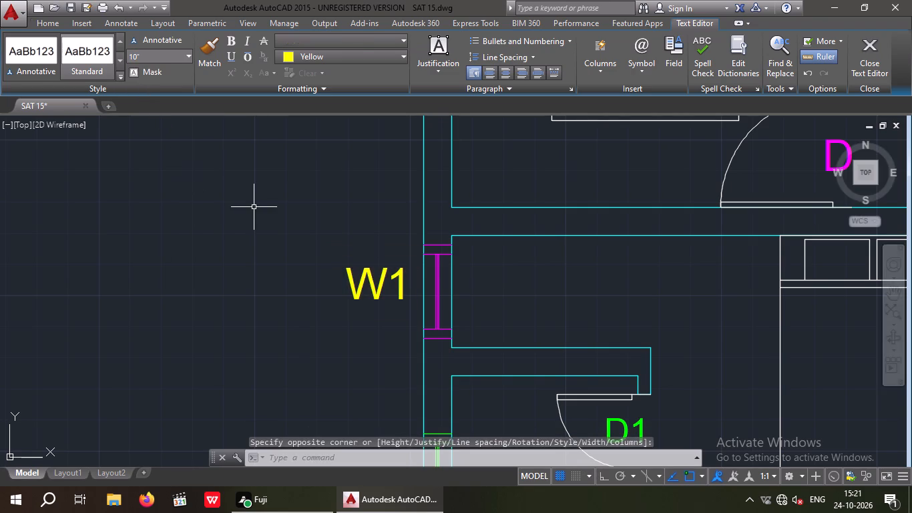
Add a yellow 10" high text W outside the outer-wall window of the corner bedroom above W1.
scroll(262, 196, down, 1)
middle_drag(269, 238, 291, 339)
click(458, 39)
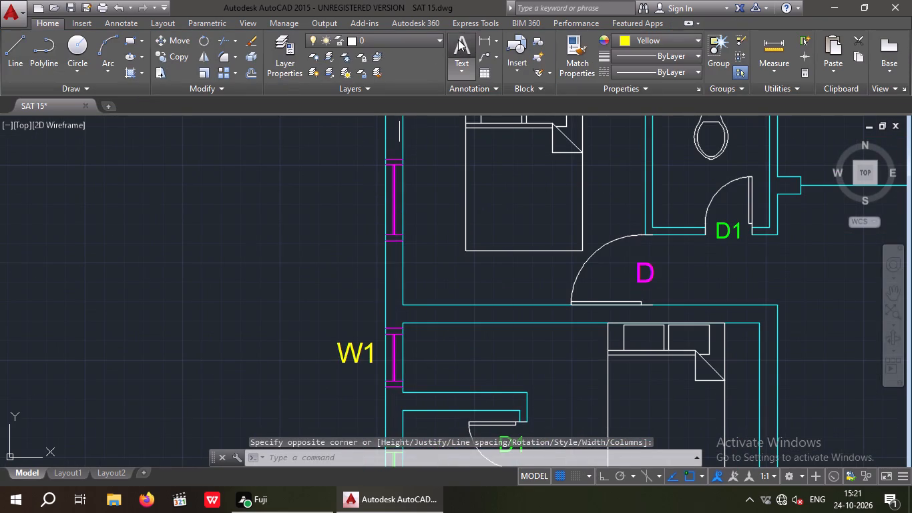
drag(324, 178, 326, 195)
click(374, 239)
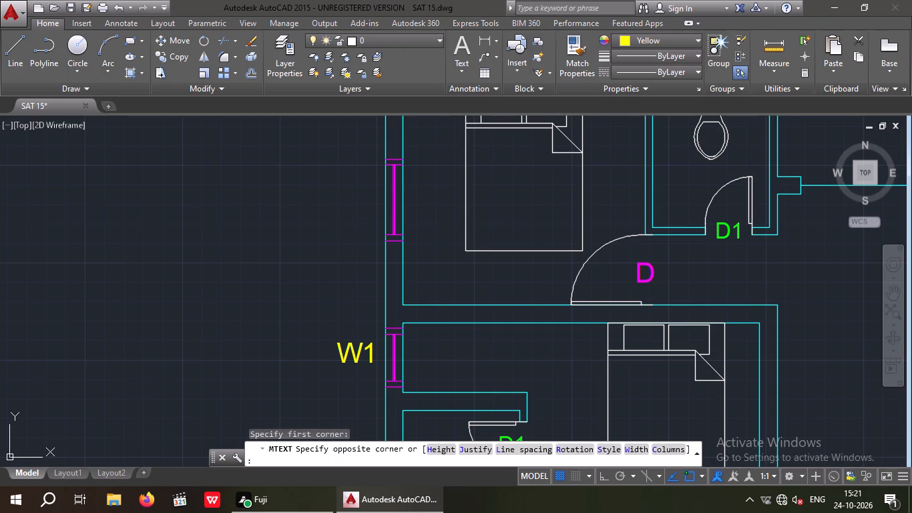
click(150, 57)
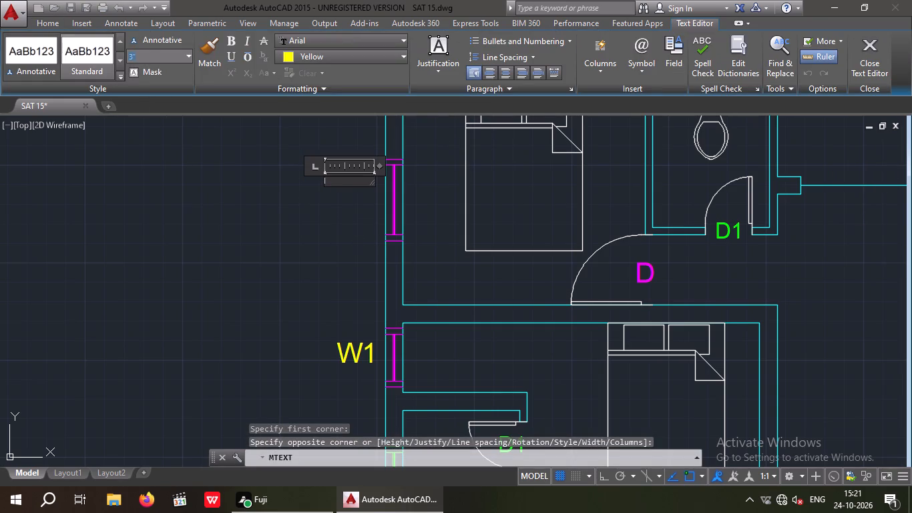
text(10)
key(shift+quotedbl)
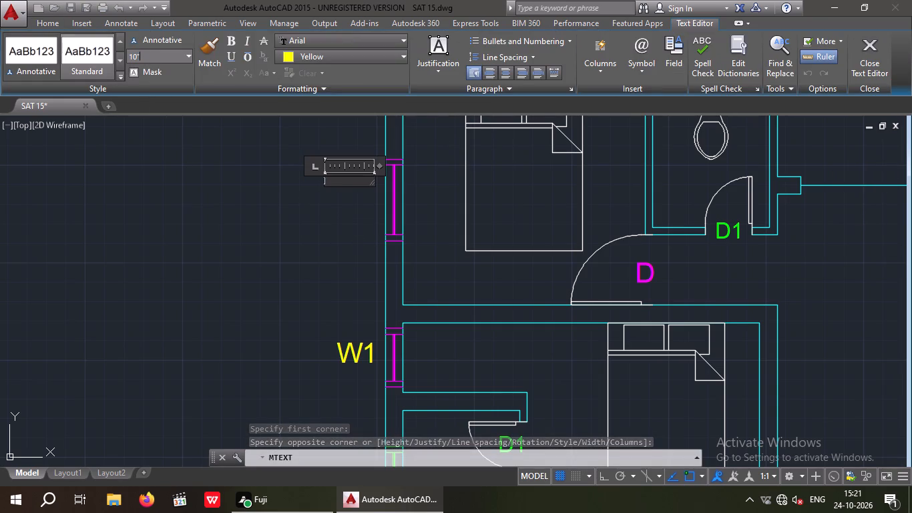
key(Return)
key(w)
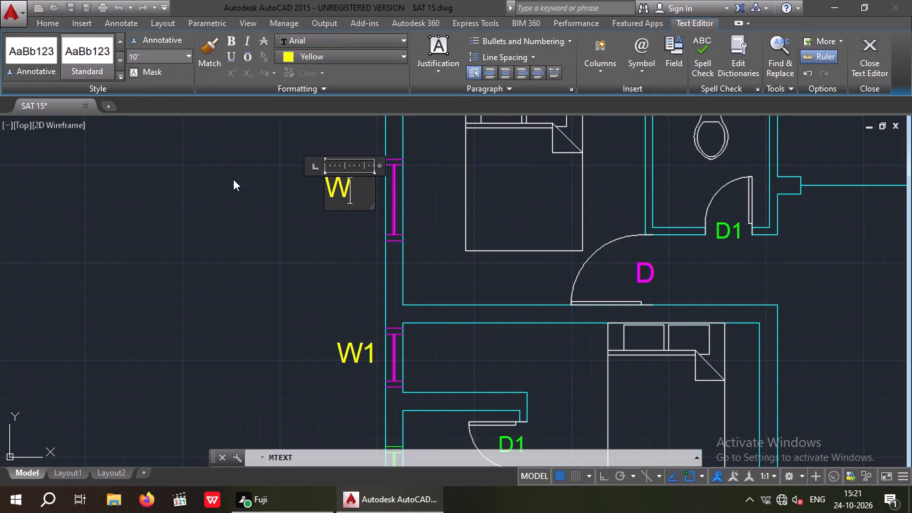
click(242, 236)
Move the new W straight down so it is centred along the corner bedroom window's length.
scroll(310, 194, up, 1)
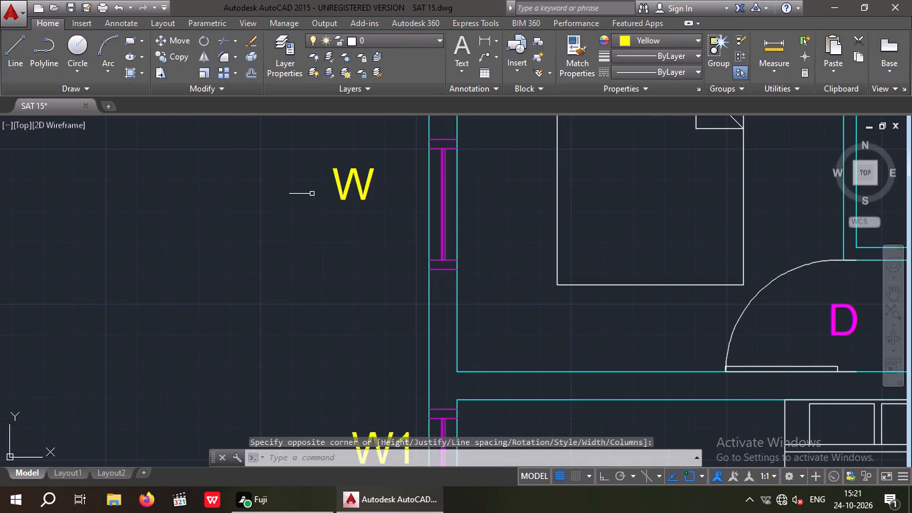
drag(370, 241, 347, 202)
click(320, 164)
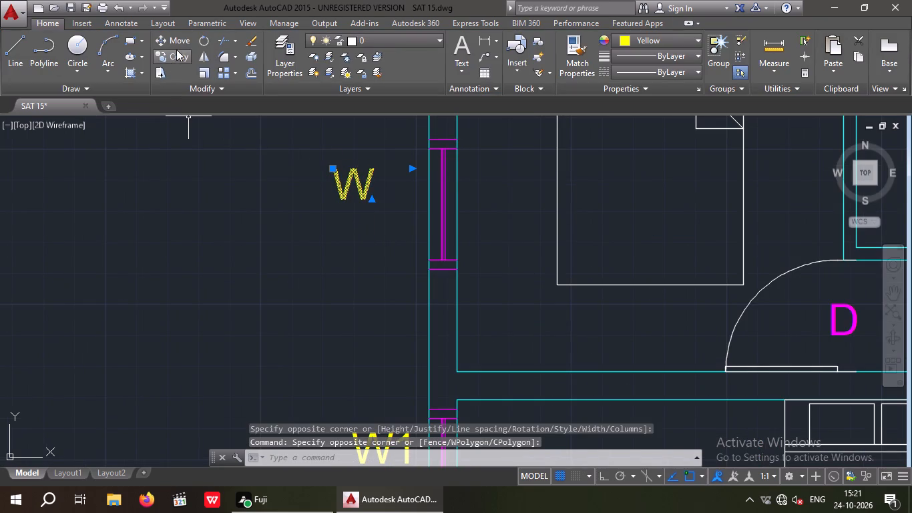
click(181, 35)
drag(366, 206, 370, 222)
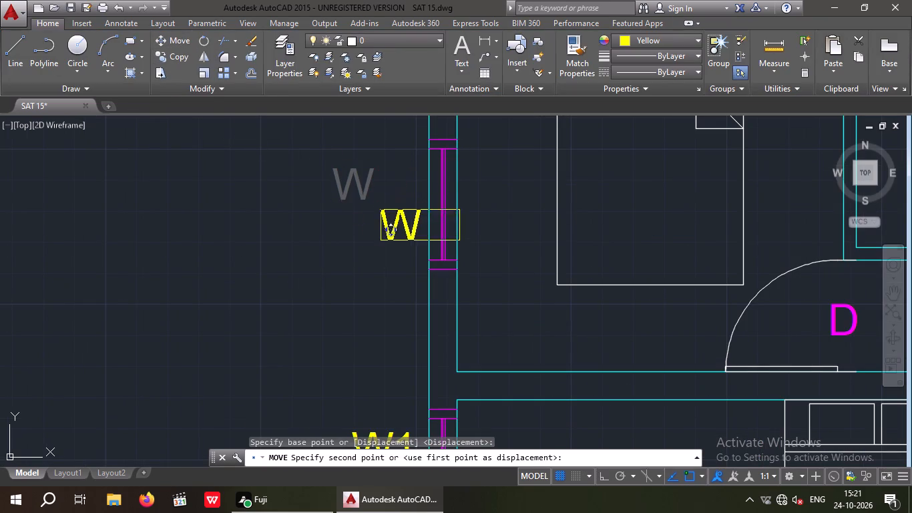
click(367, 228)
Set the current object colour to orange 205,105,40.
scroll(376, 221, down, 5)
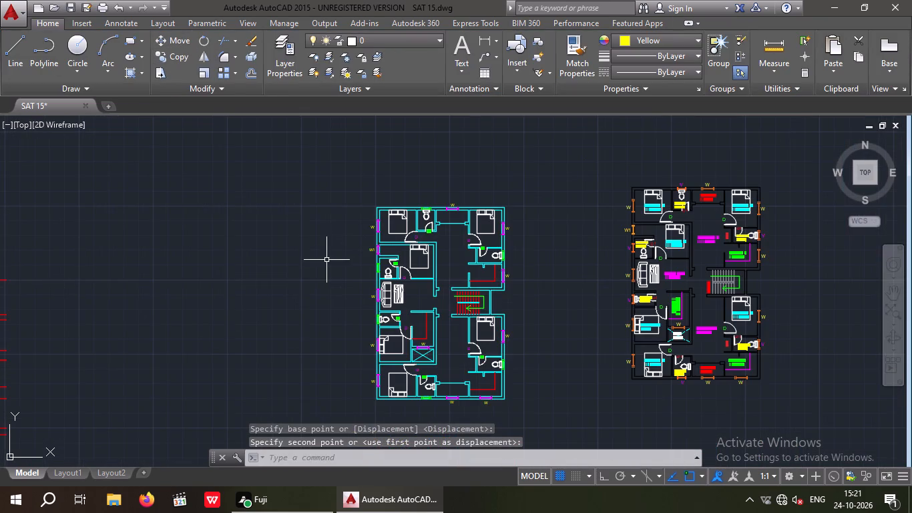
middle_drag(326, 260, 276, 269)
key(Escape)
key(Escape)
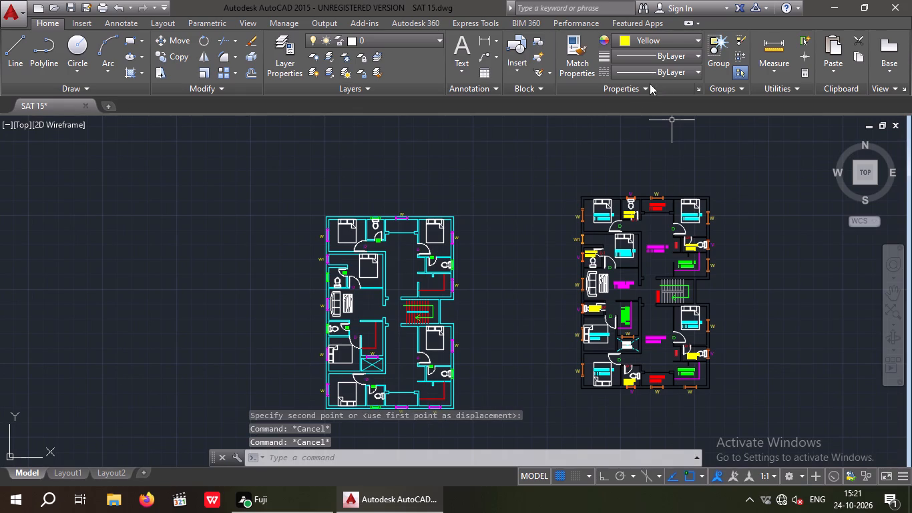
click(660, 38)
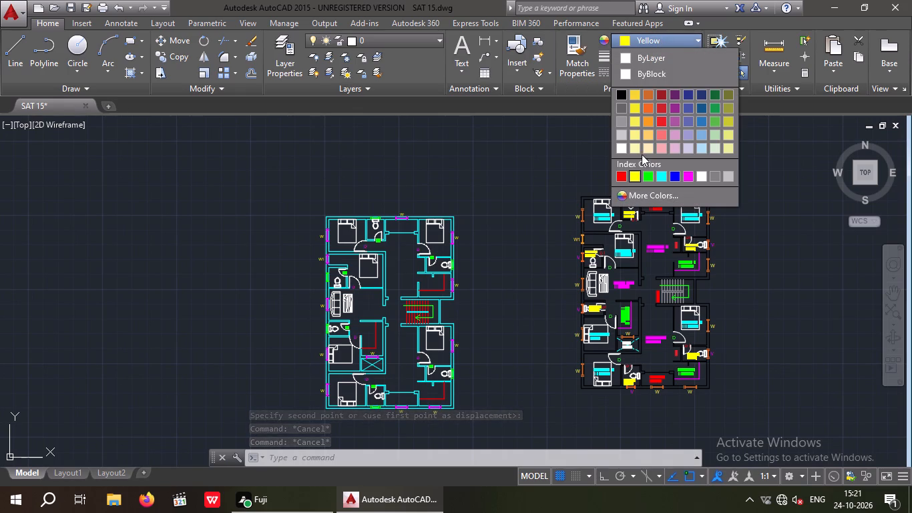
click(646, 93)
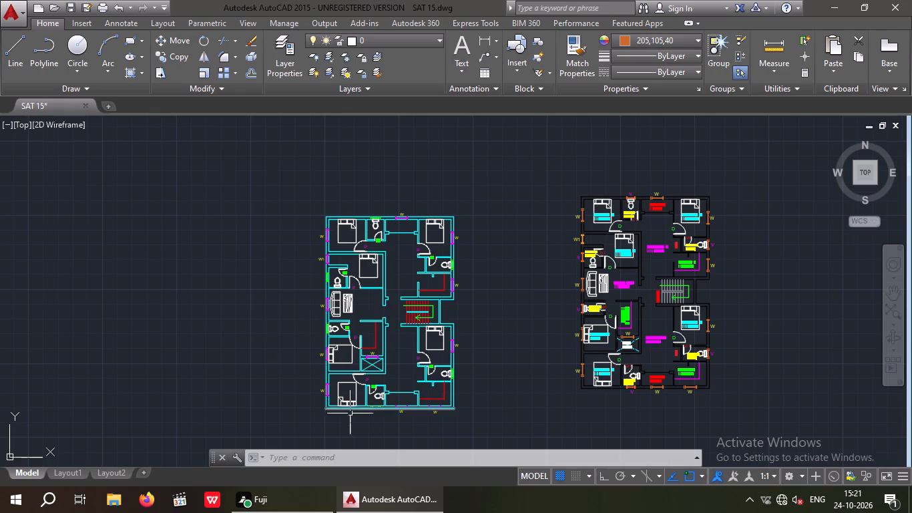
Add an orange 10" high text V below the green window of the toilet on the plan's lower outer wall.
scroll(379, 423, up, 4)
scroll(336, 363, up, 2)
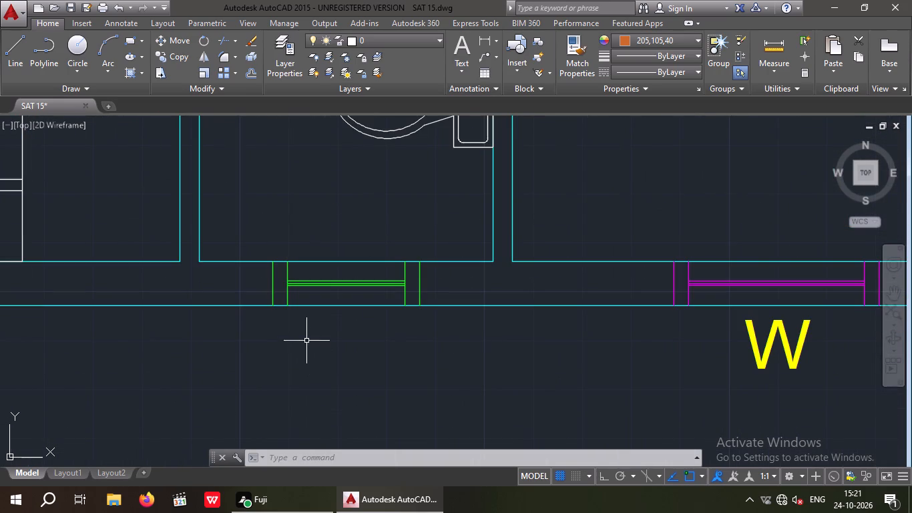
click(465, 51)
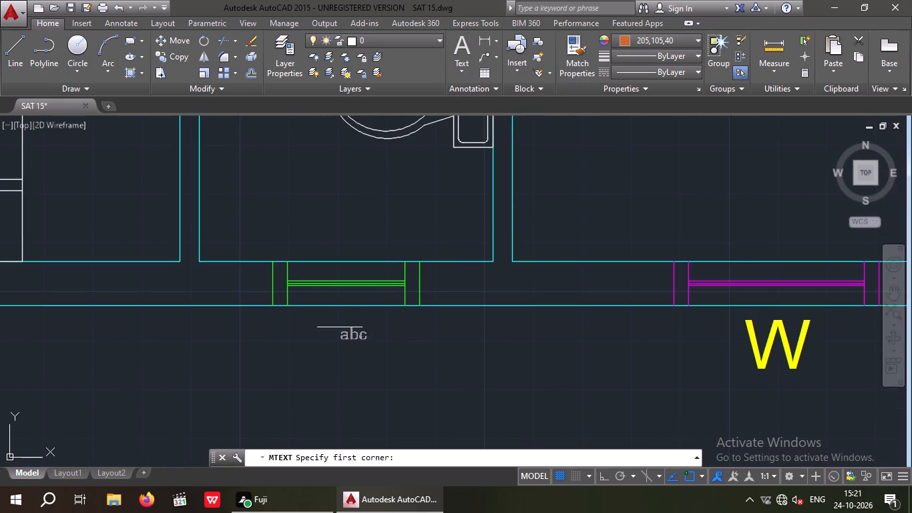
scroll(328, 356, up, 2)
drag(278, 267, 298, 304)
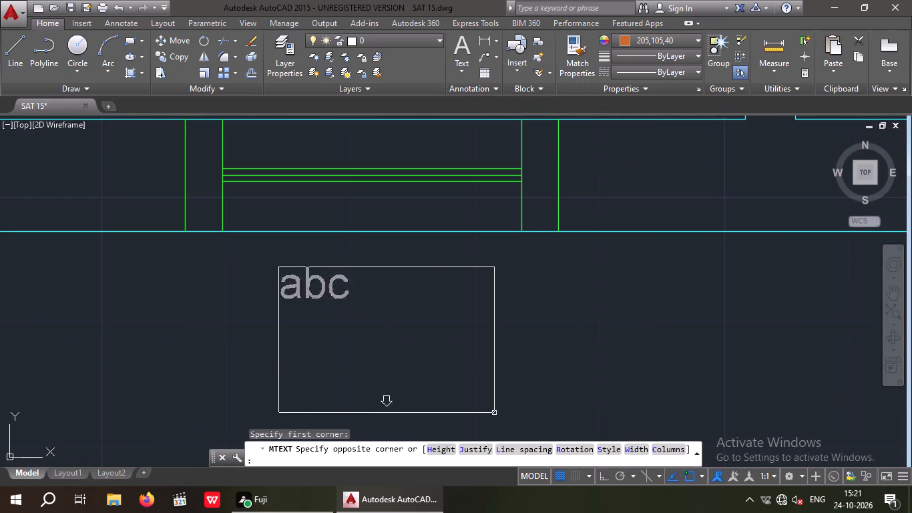
click(500, 411)
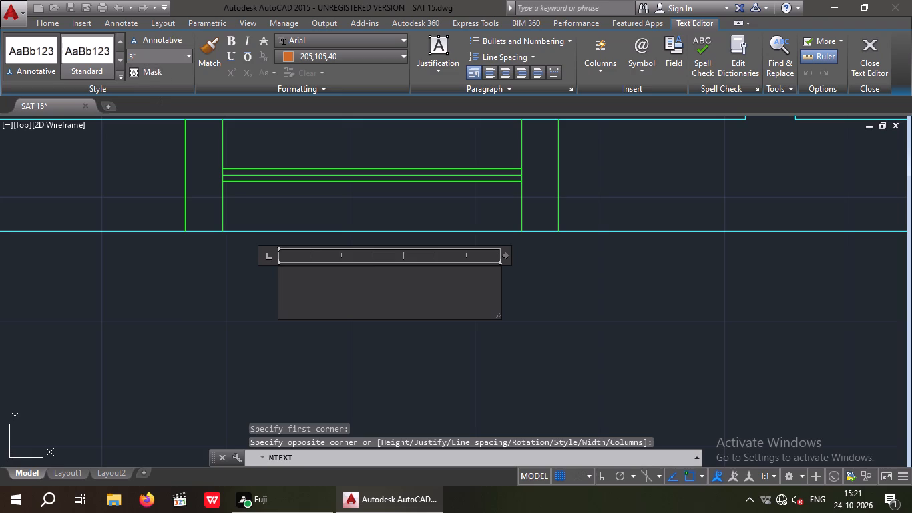
click(159, 58)
text(10)
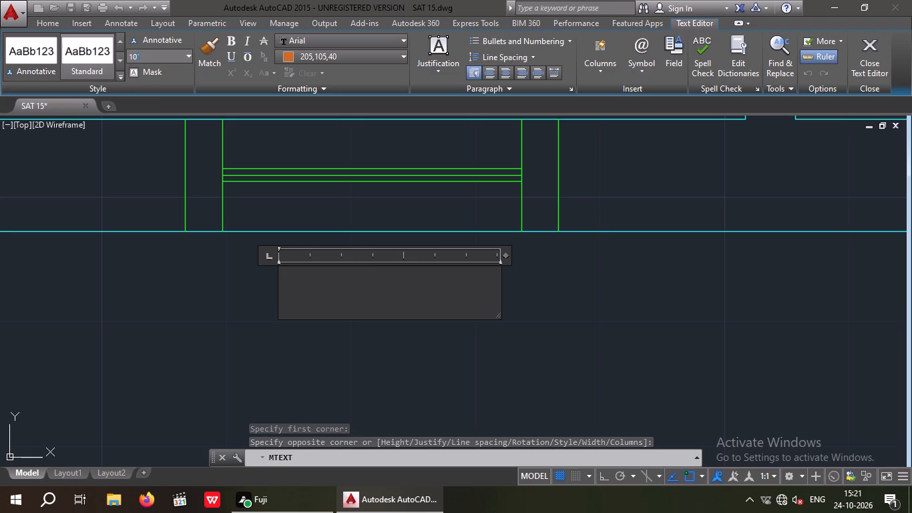
key(shift+quotedbl)
key(Return)
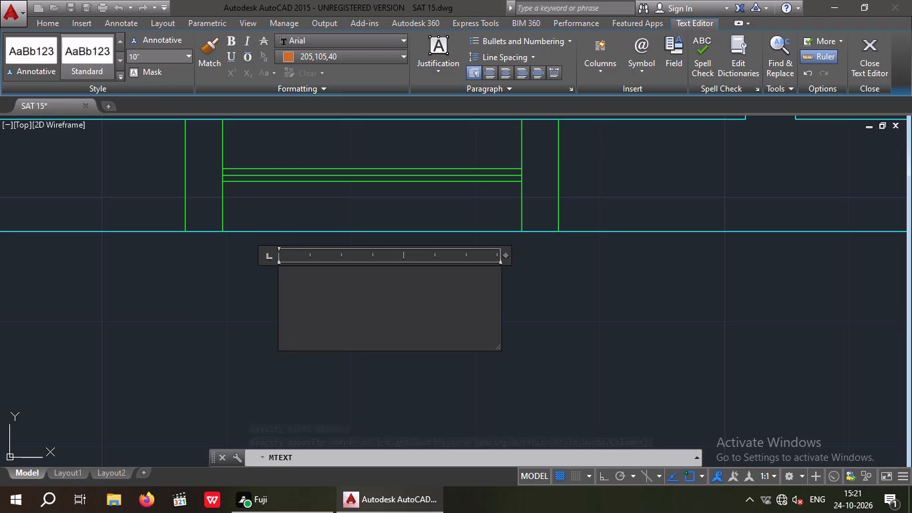
key(v)
click(558, 285)
Move the orange V to sit roughly centred under the green toilet window.
scroll(550, 293, down, 1)
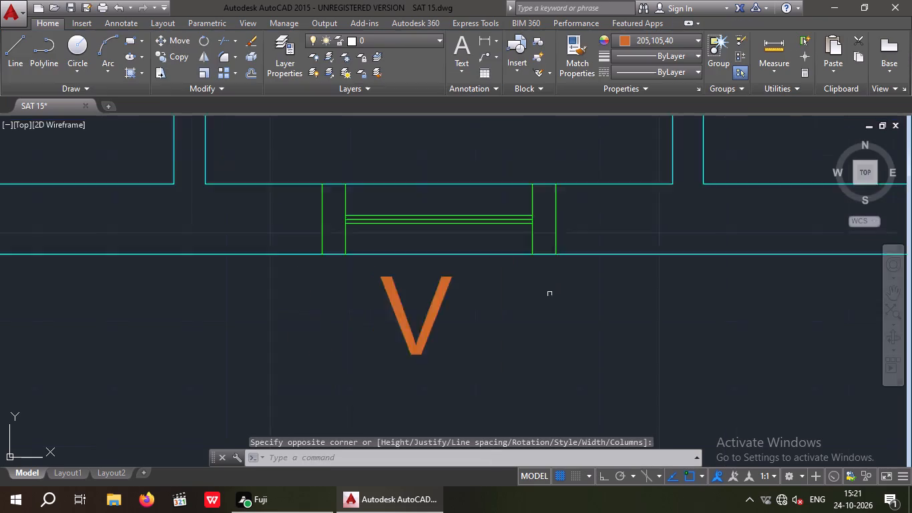
scroll(549, 295, down, 2)
scroll(506, 316, up, 2)
drag(533, 301, 428, 345)
click(419, 349)
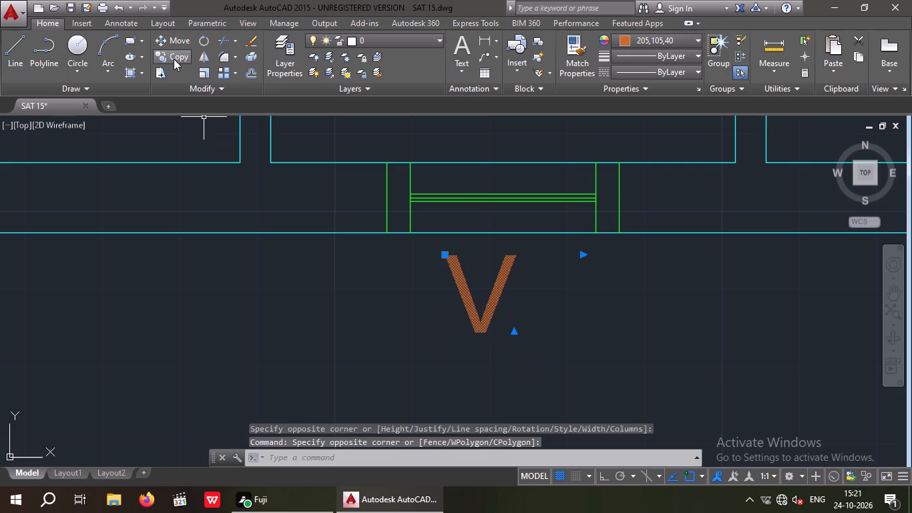
click(184, 39)
click(476, 333)
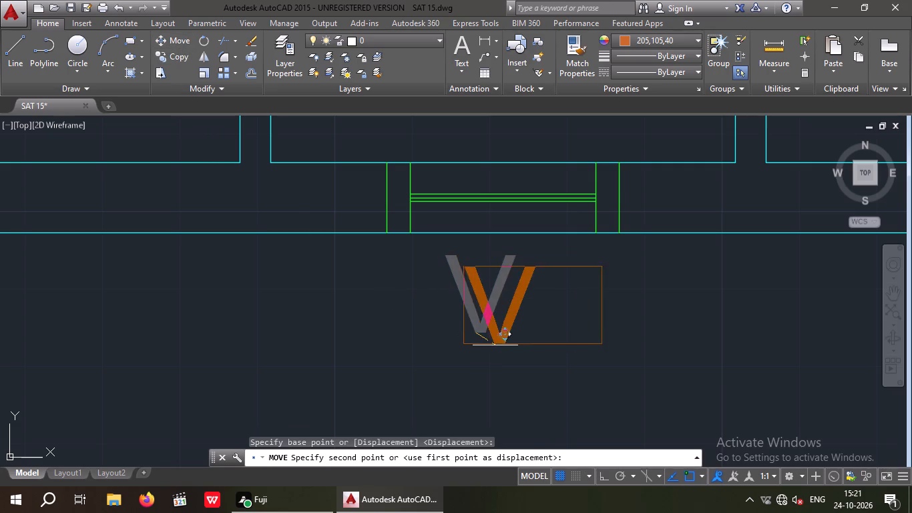
click(505, 341)
Add an orange 10" high text V outside the green window of the lower toilet on the plan's right outer wall.
scroll(506, 326, down, 4)
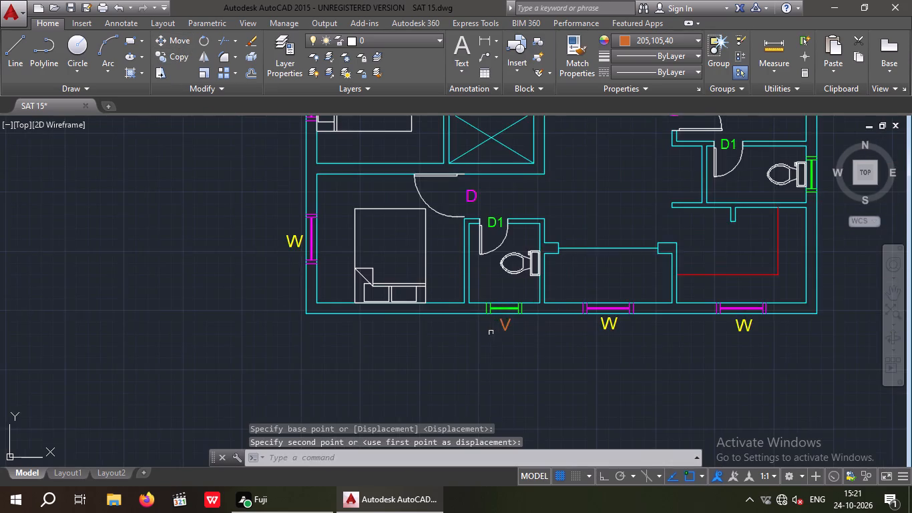
middle_drag(490, 349, 487, 413)
scroll(484, 368, down, 2)
scroll(640, 315, up, 4)
middle_drag(576, 330, 559, 332)
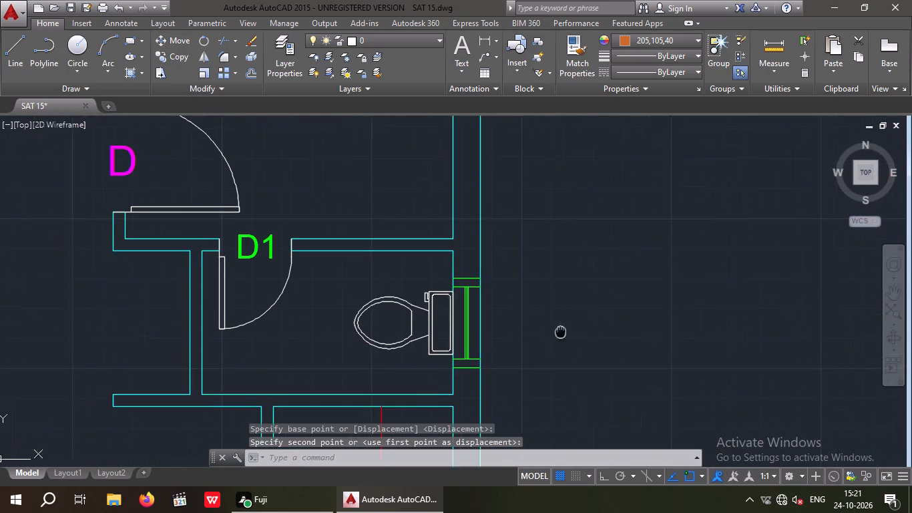
middle_drag(559, 332, 501, 321)
click(461, 51)
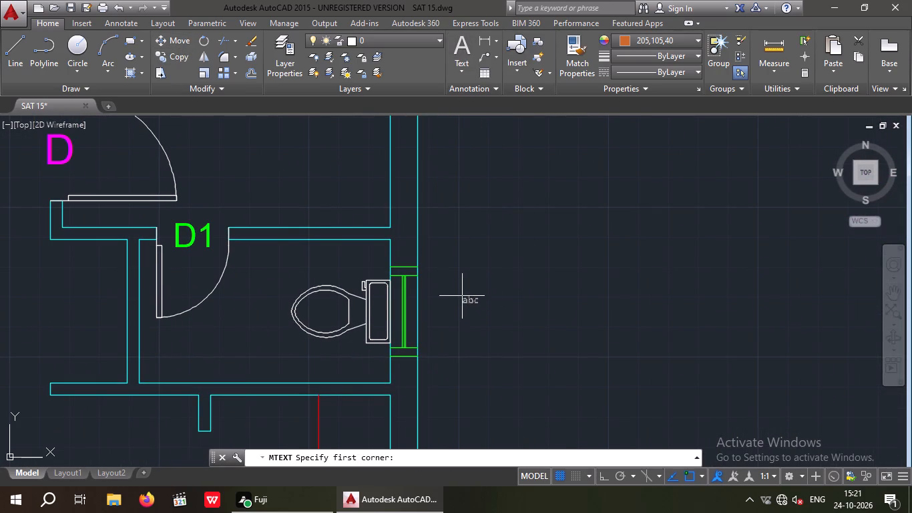
scroll(457, 293, up, 1)
drag(409, 285, 417, 314)
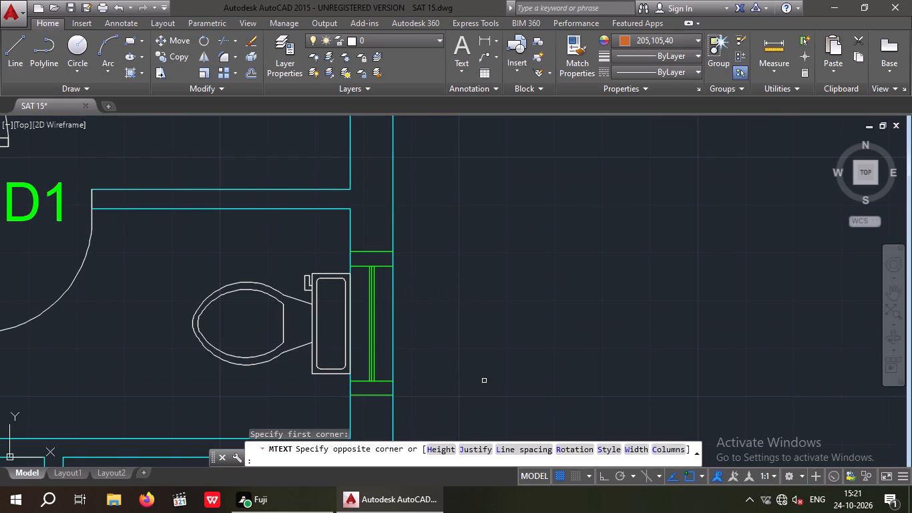
click(484, 381)
click(162, 58)
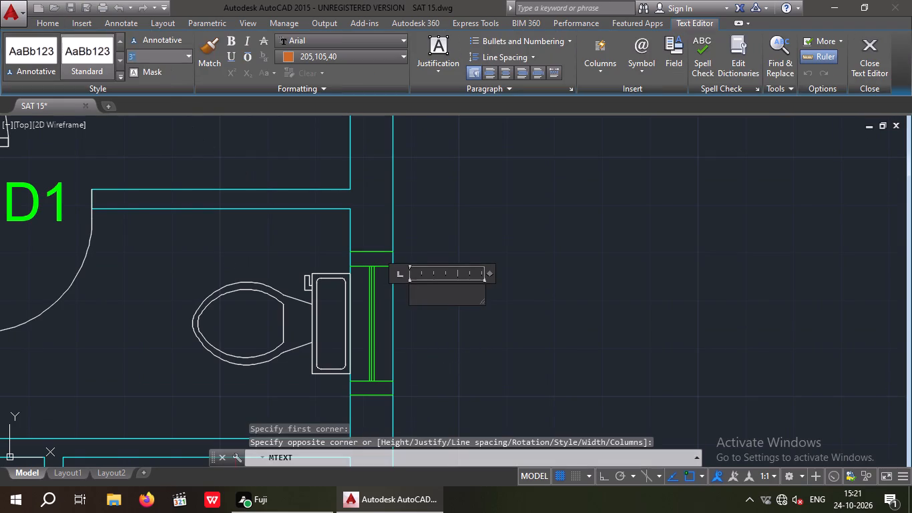
text(10)
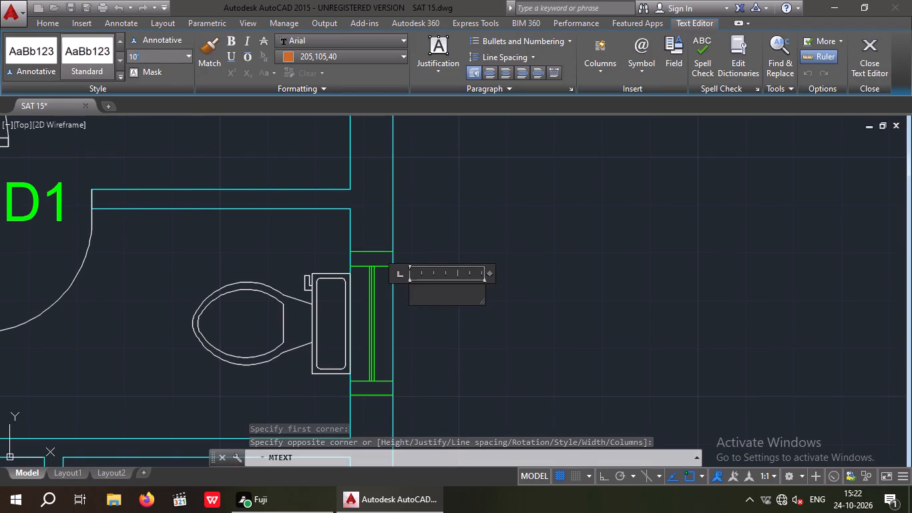
key(shift+quotedbl)
key(Return)
key(v)
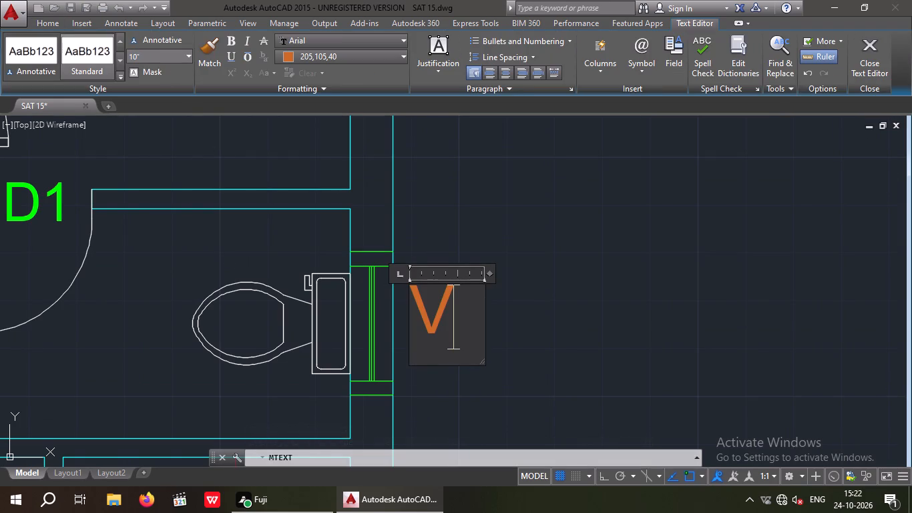
click(561, 287)
Add an orange 10" high text V outside the green window of the left-wall toilet just below the living hall.
scroll(557, 293, down, 3)
middle_drag(559, 326, 555, 395)
scroll(551, 323, down, 1)
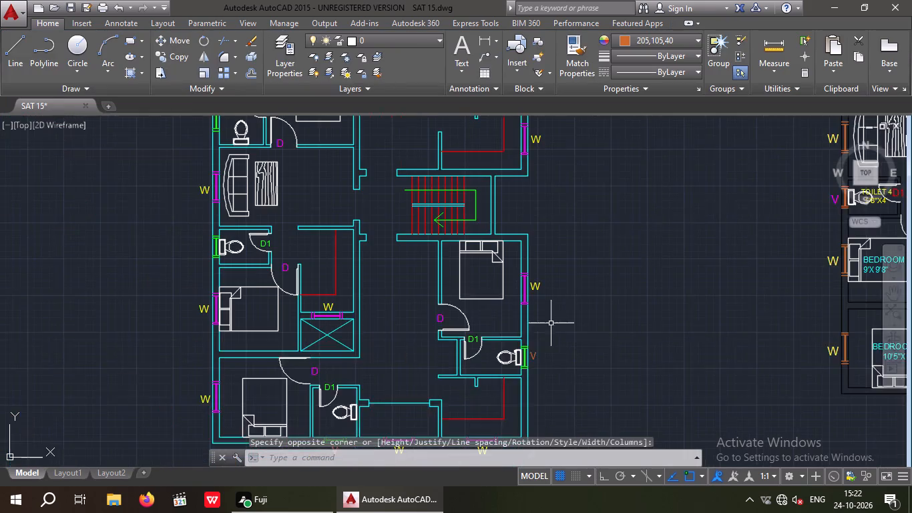
middle_drag(551, 323, 570, 357)
middle_drag(420, 369, 539, 329)
scroll(338, 220, up, 4)
middle_drag(355, 267, 355, 332)
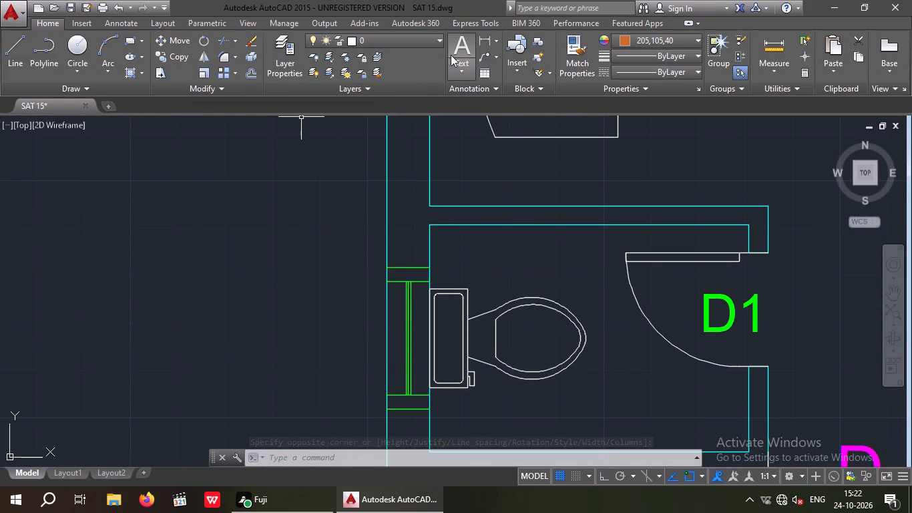
click(458, 48)
drag(306, 307, 332, 335)
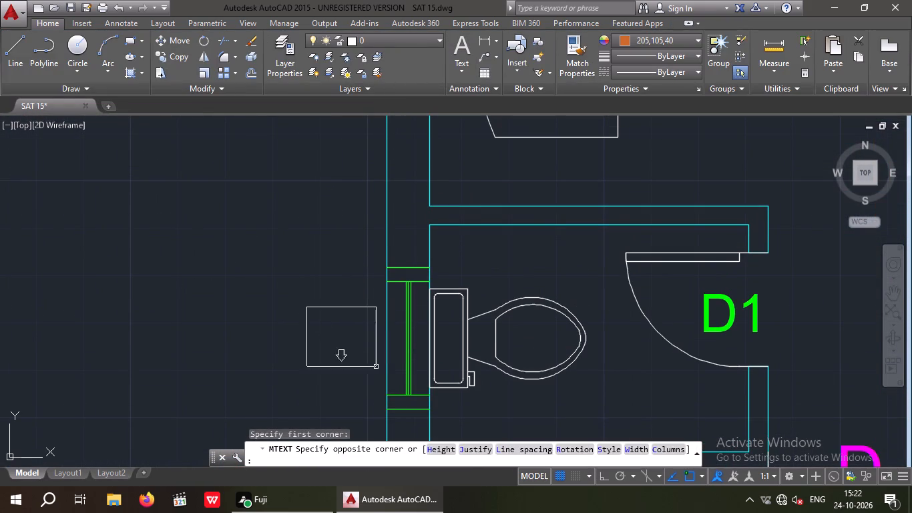
click(371, 418)
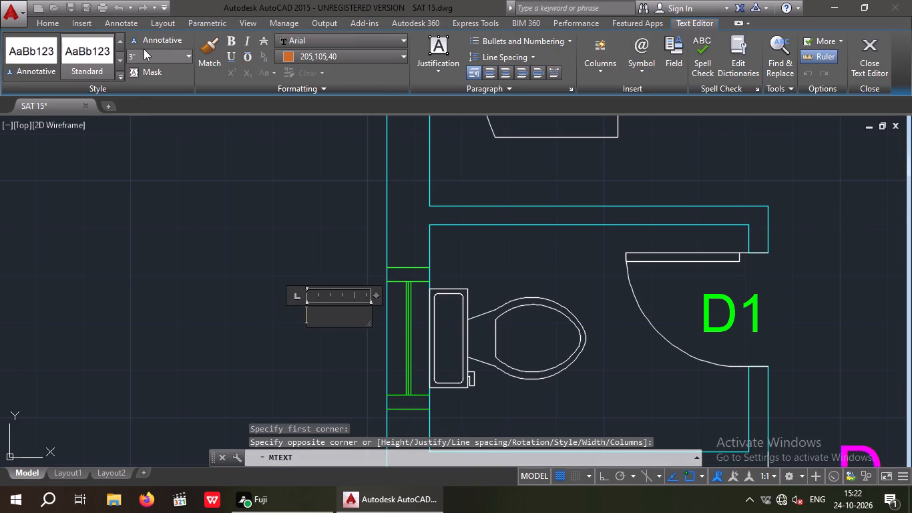
click(144, 56)
text(10)
key(shift+quotedbl)
key(Return)
key(v)
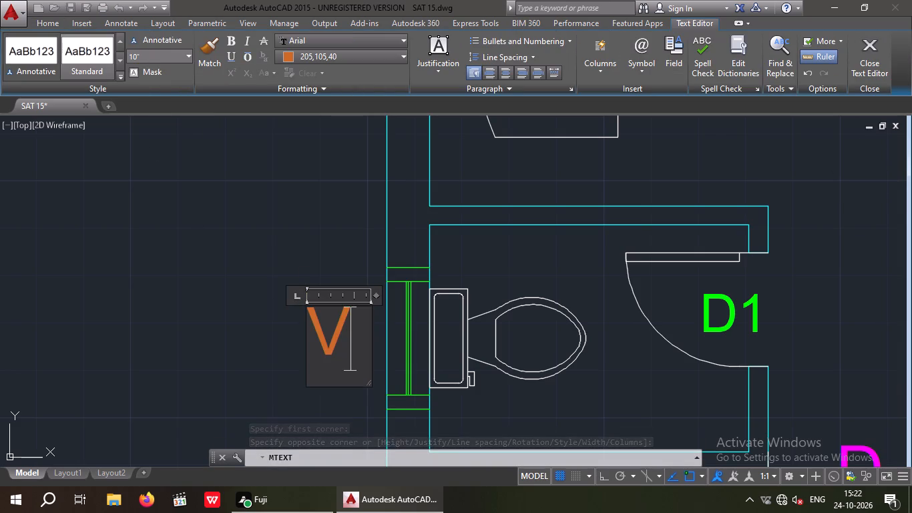
click(314, 232)
Move the new V closer to the left wall and down so it sits beside the middle of the green toilet window.
drag(350, 365, 336, 358)
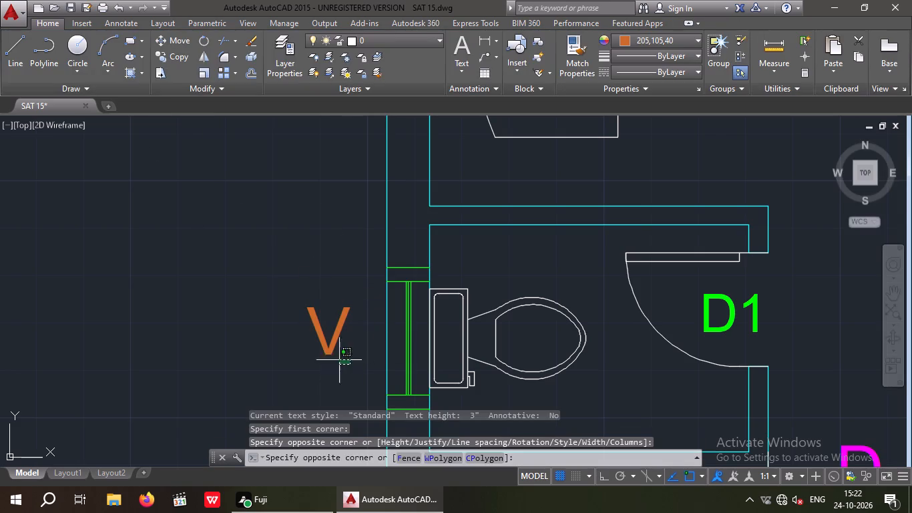
drag(336, 358, 333, 355)
click(288, 287)
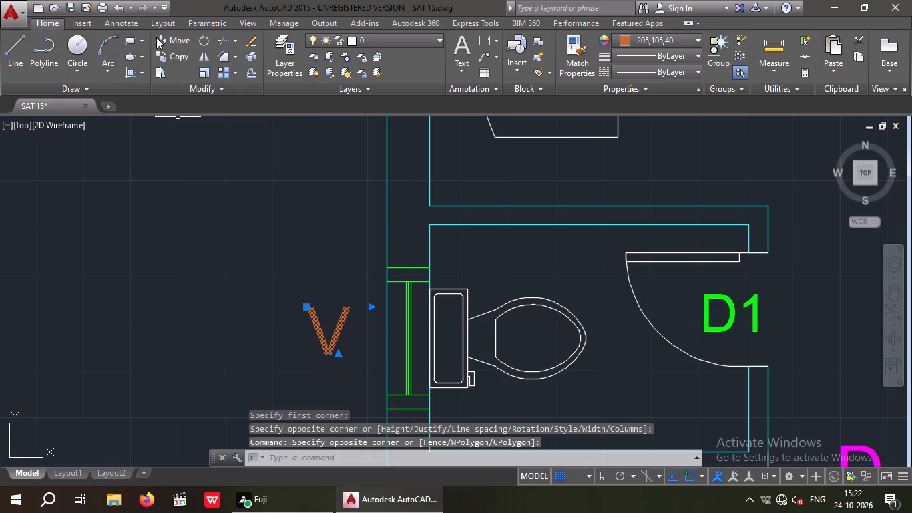
click(162, 37)
drag(331, 357, 334, 366)
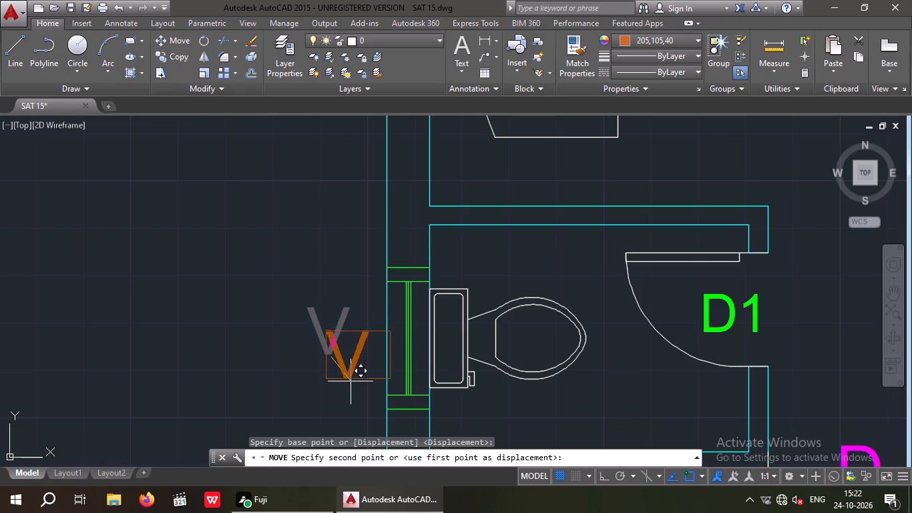
click(351, 380)
Add an orange 10" high text V outside the green window of the left-wall toilet above the living hall.
scroll(343, 332, down, 5)
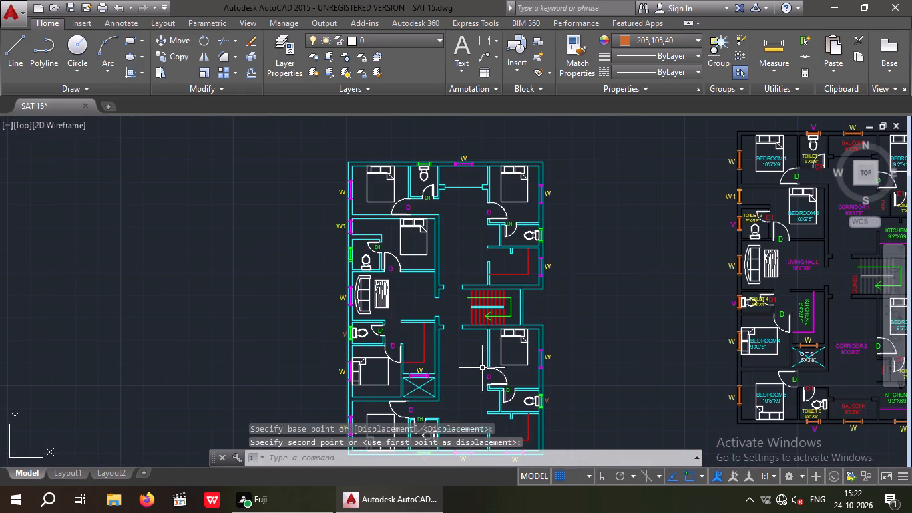
middle_drag(483, 369, 487, 428)
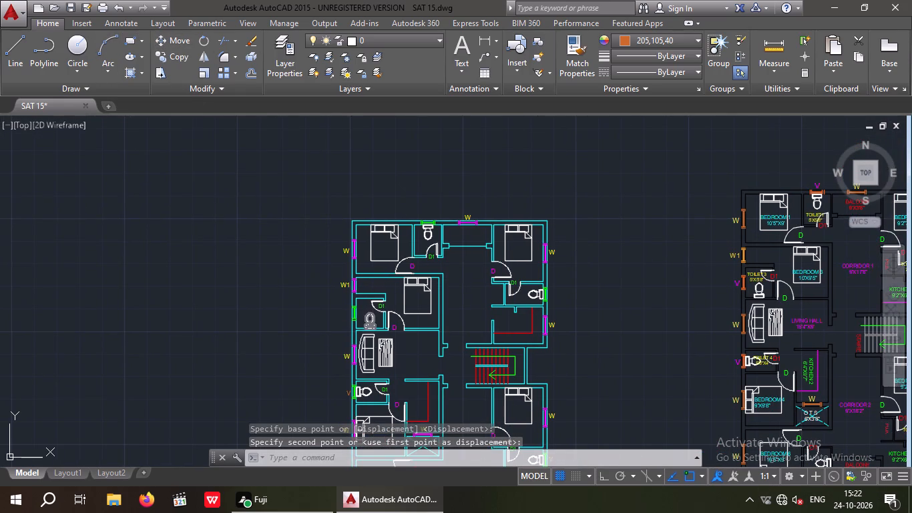
scroll(345, 326, up, 4)
middle_drag(357, 251, 366, 301)
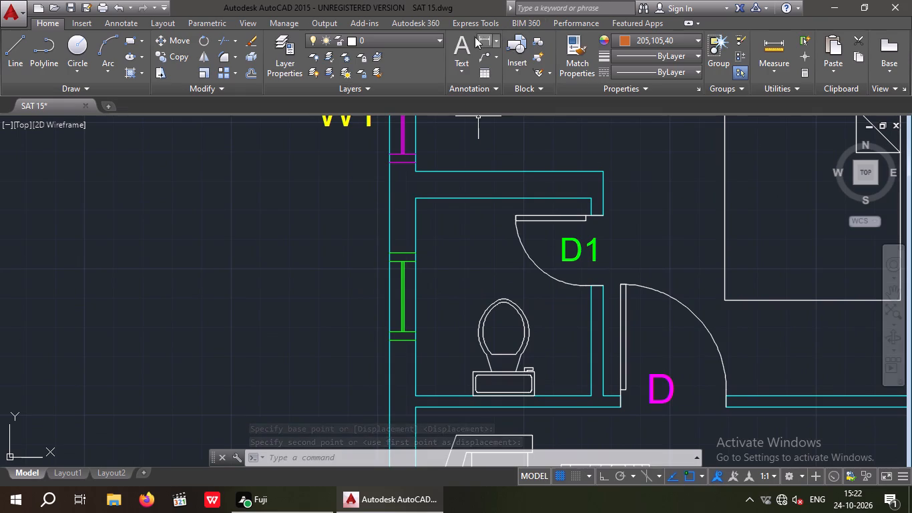
click(461, 40)
drag(337, 267, 347, 273)
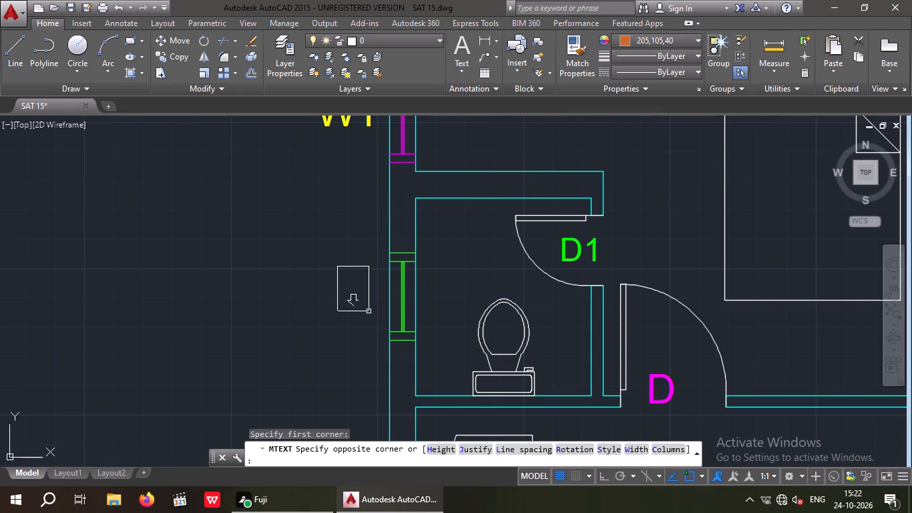
click(378, 329)
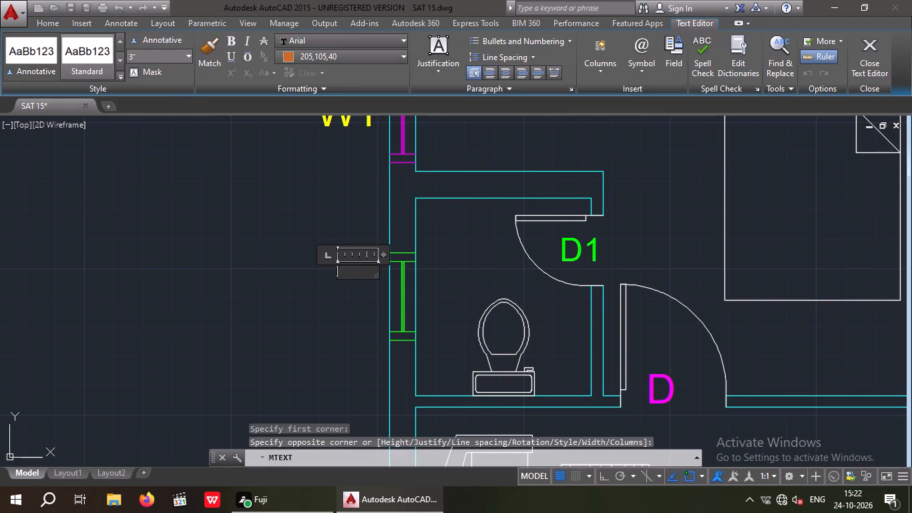
click(143, 58)
text(10)
key(apostrophe)
key(Return)
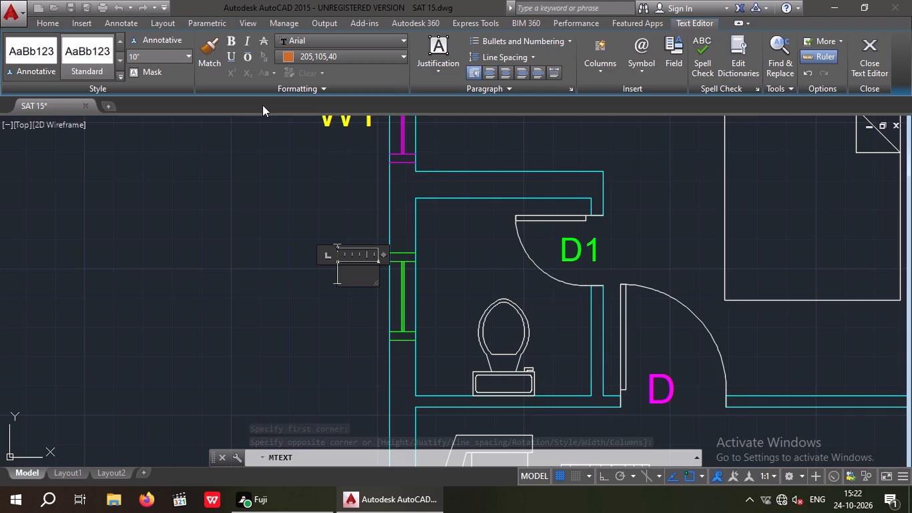
key(v)
click(278, 153)
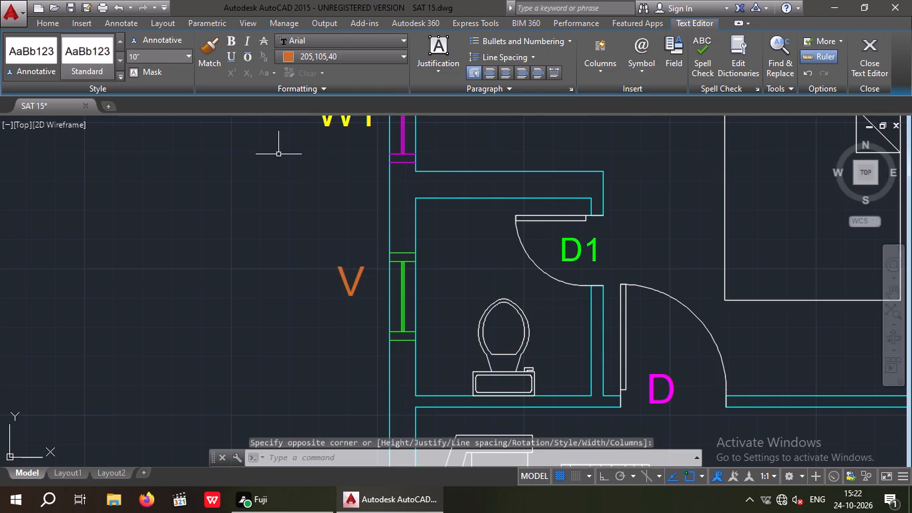
Move this V closer to the wall and down so it is roughly centred along the green window's length.
scroll(355, 316, up, 2)
drag(357, 308, 348, 285)
click(316, 208)
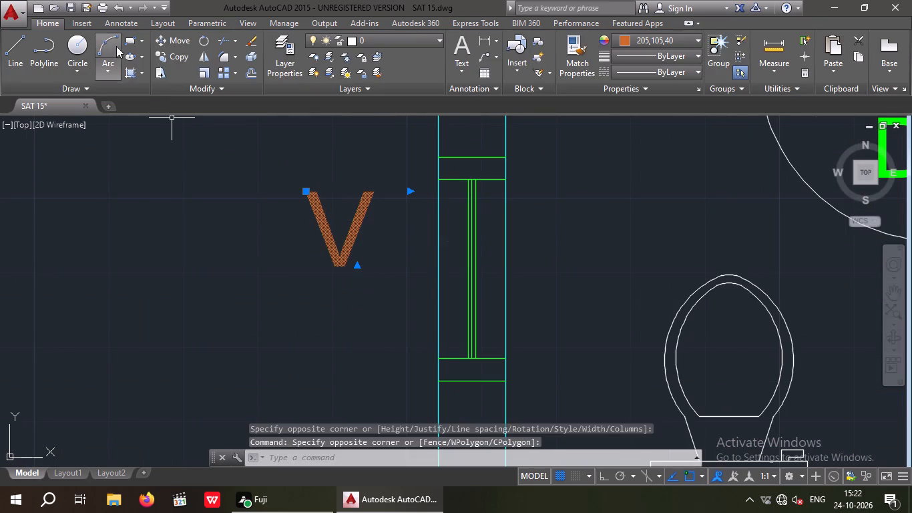
click(180, 37)
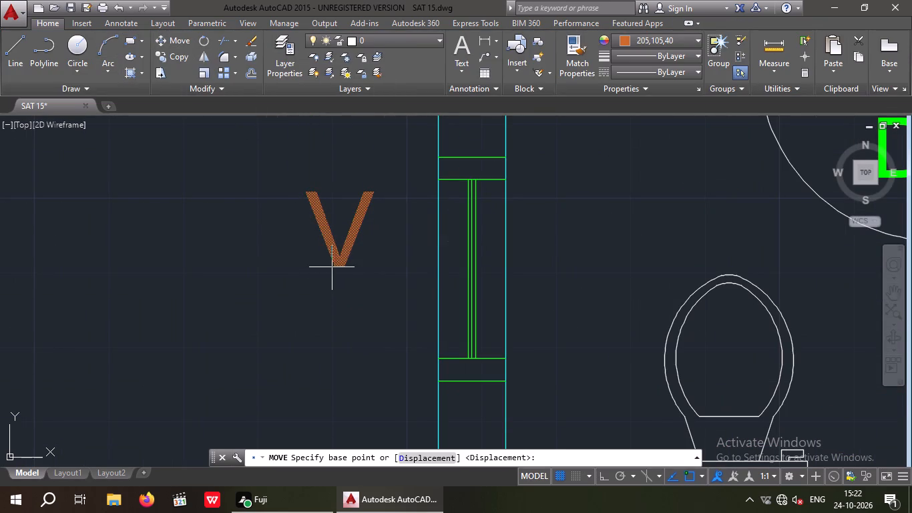
click(334, 270)
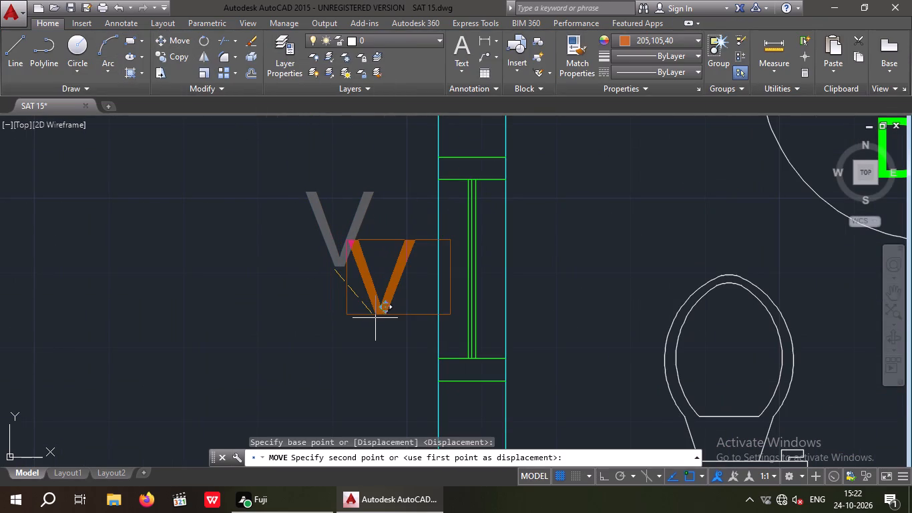
click(376, 317)
Add an orange 10" high text V outside the green window of the toilet on the top wall.
scroll(347, 199, down, 2)
middle_drag(347, 199, 308, 295)
scroll(313, 210, down, 3)
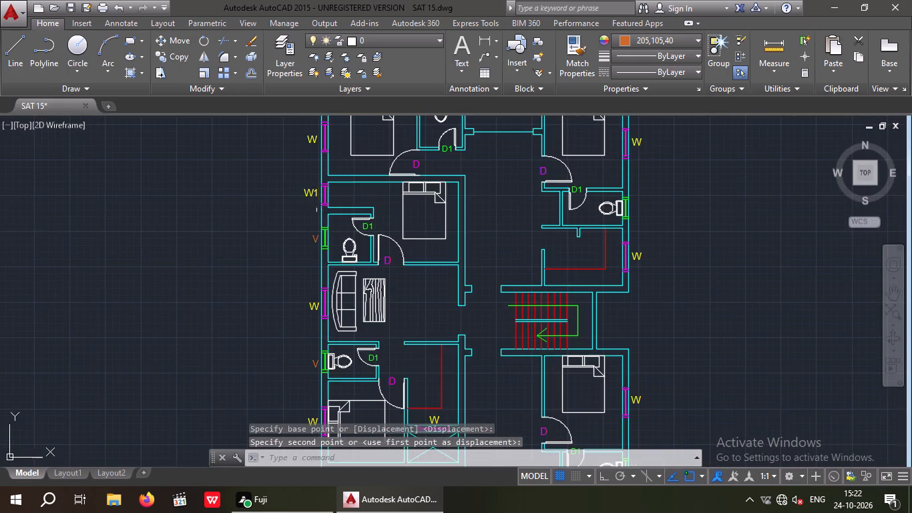
middle_drag(318, 209, 304, 287)
scroll(442, 144, up, 3)
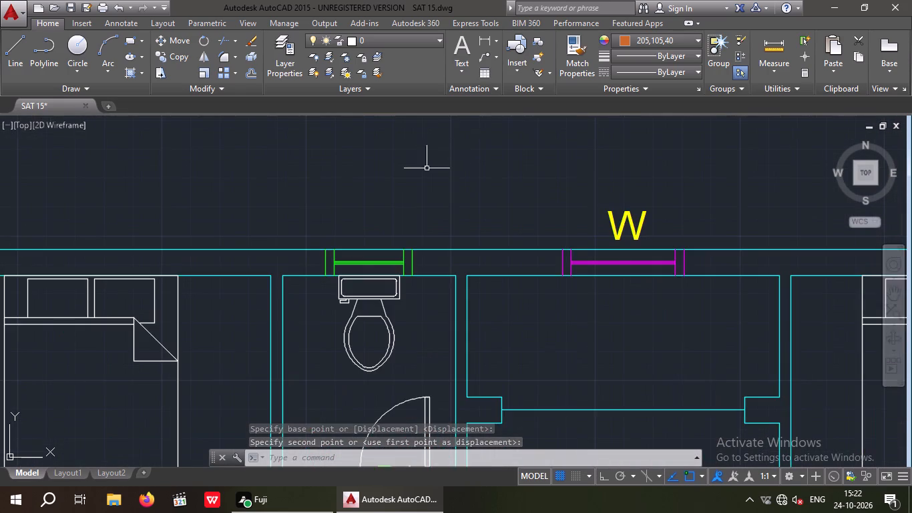
scroll(409, 190, up, 1)
middle_drag(407, 197, 407, 281)
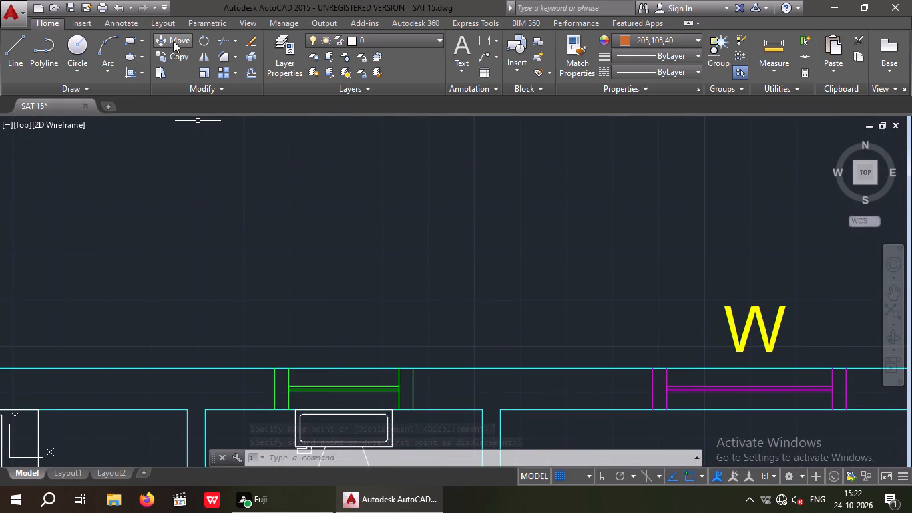
click(462, 49)
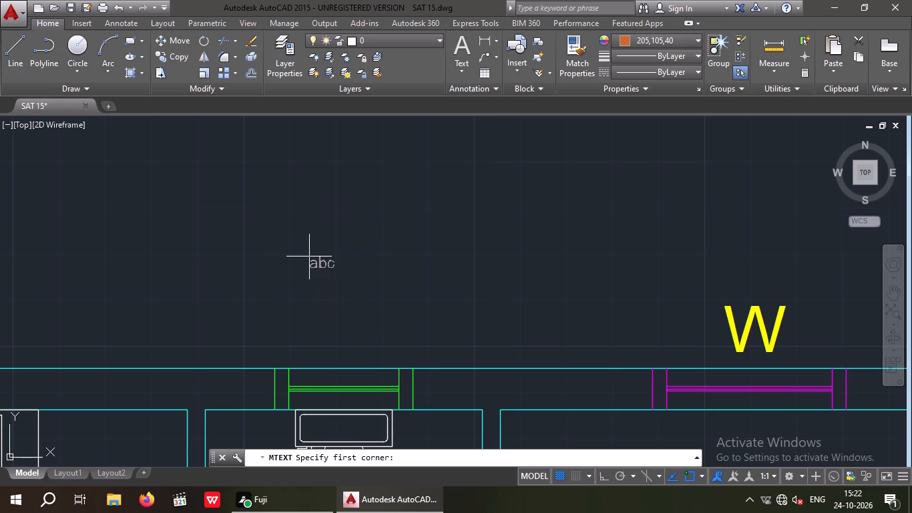
drag(311, 256, 304, 272)
click(385, 337)
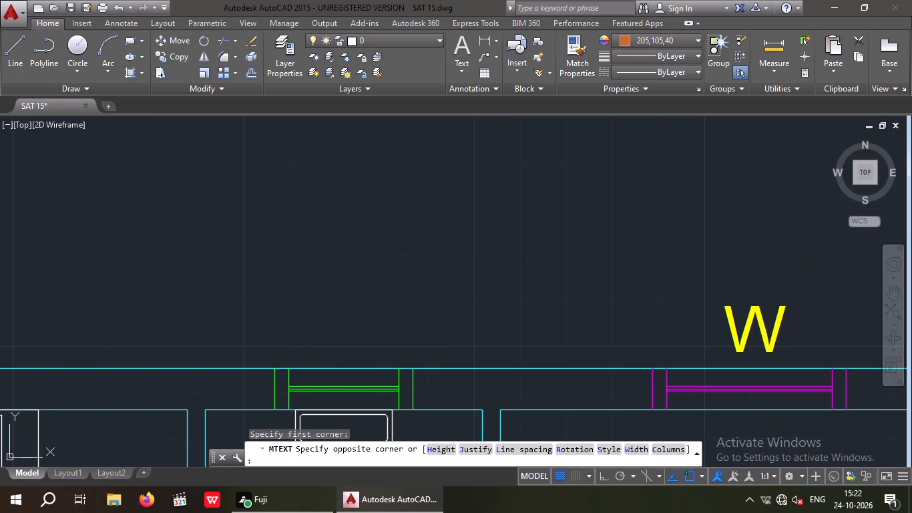
click(156, 54)
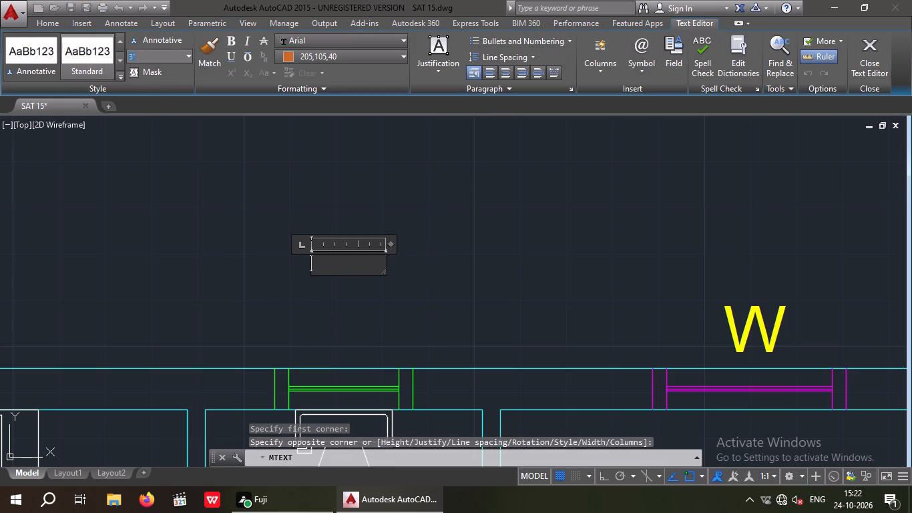
text(10)
key(shift+quotedbl)
key(Return)
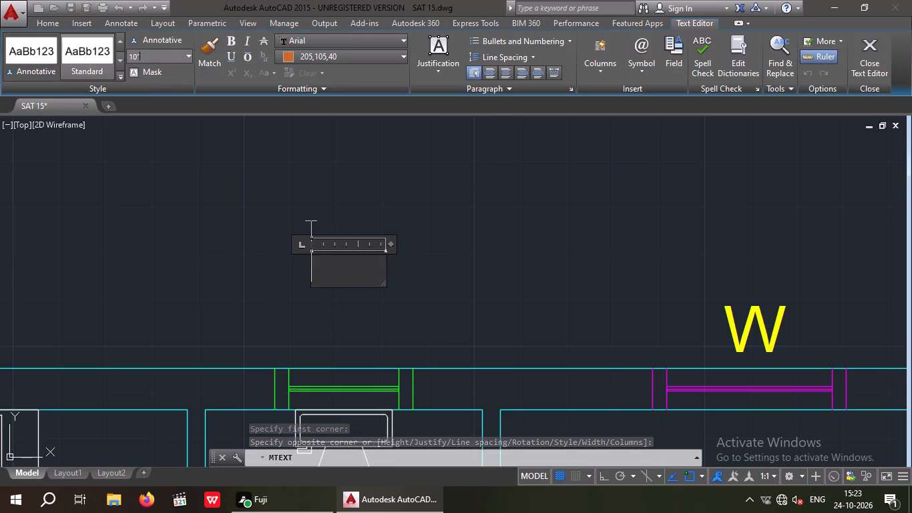
key(v)
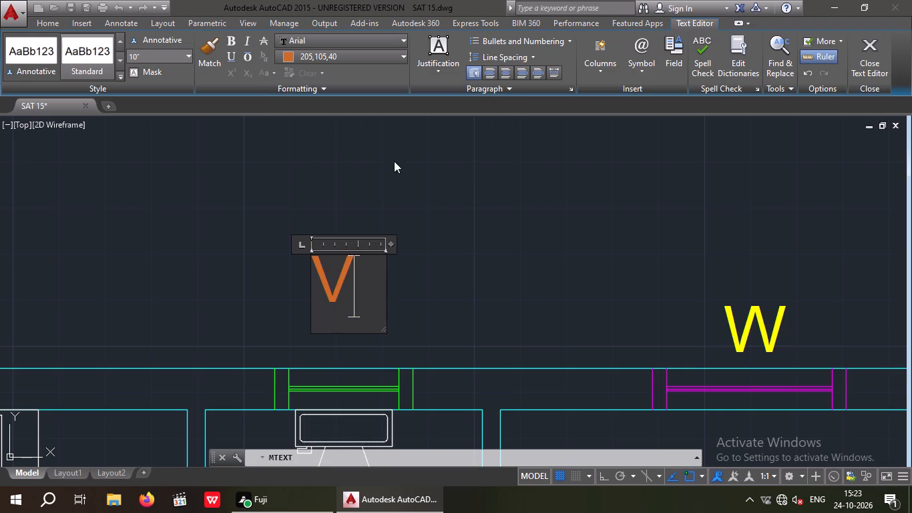
click(422, 215)
Move this V down and slightly right so it sits just above the wall, centred over the green toilet window.
drag(399, 250, 357, 281)
click(304, 297)
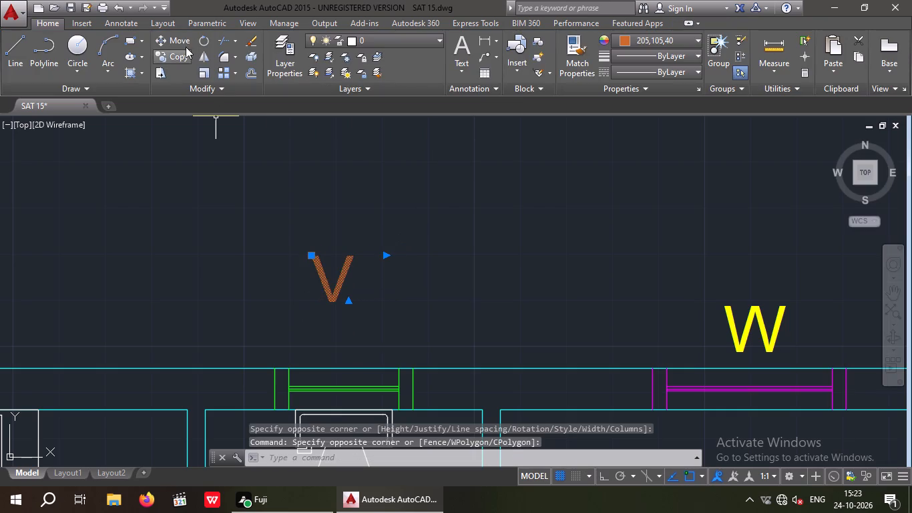
click(180, 40)
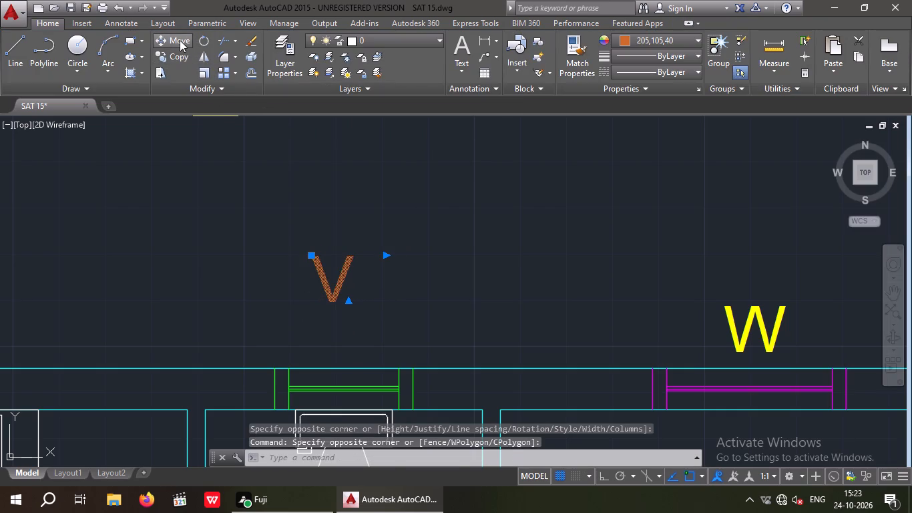
click(332, 300)
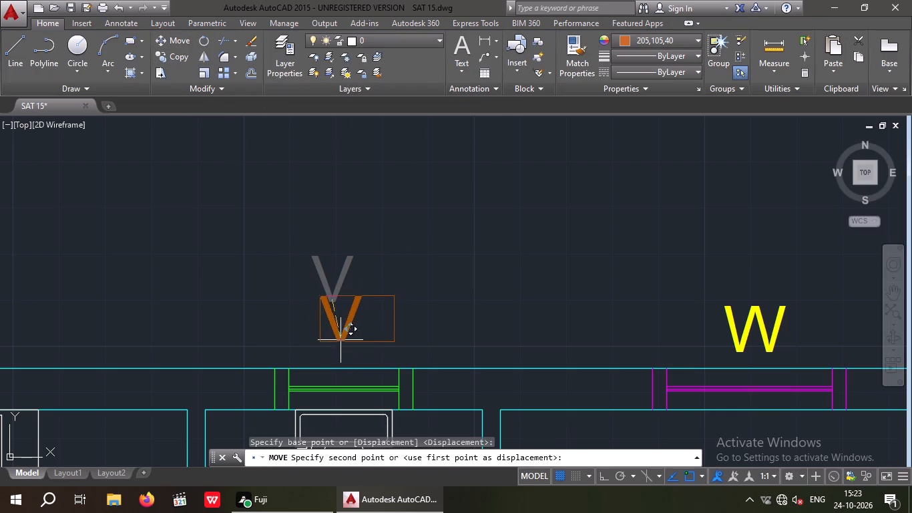
scroll(340, 340, up, 1)
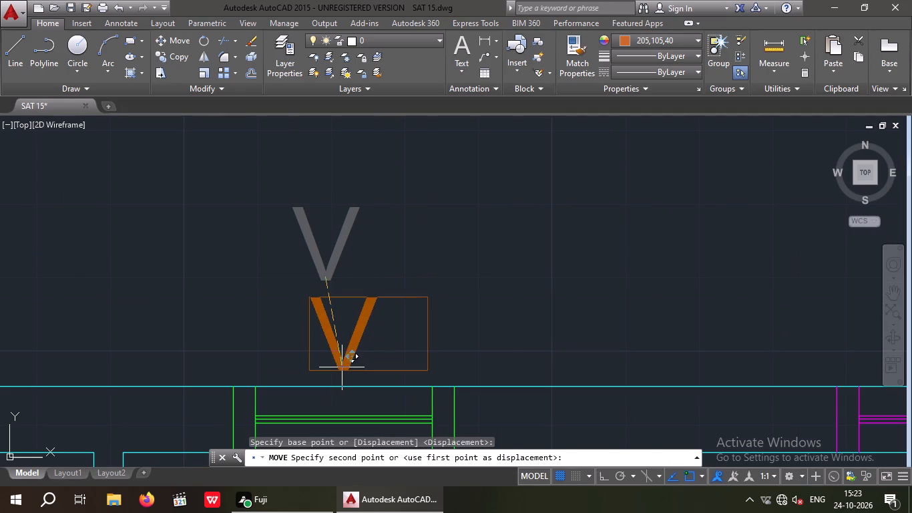
click(342, 367)
Add an orange 10" high text V outside the green window of the upper toilet on the right wall.
scroll(323, 226, down, 3)
middle_drag(408, 236, 204, 194)
scroll(205, 181, down, 3)
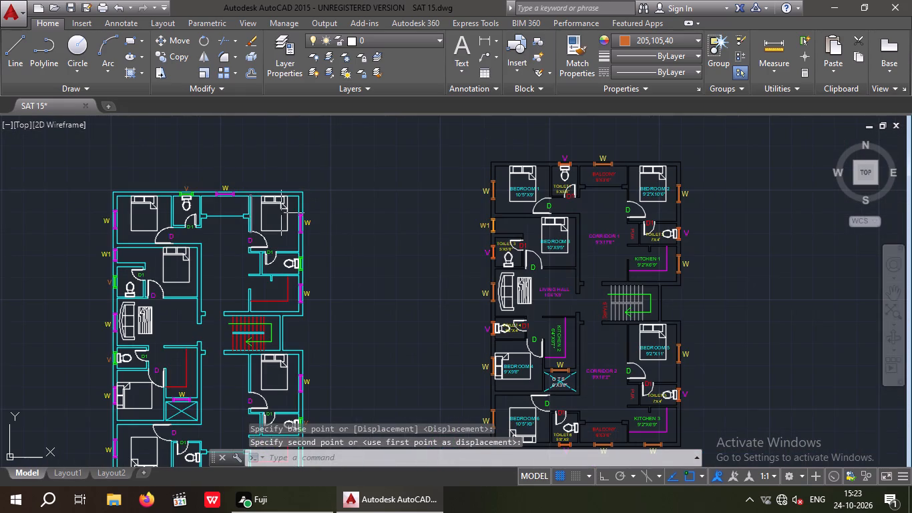
scroll(316, 258, up, 4)
middle_drag(266, 282, 344, 257)
scroll(326, 256, up, 2)
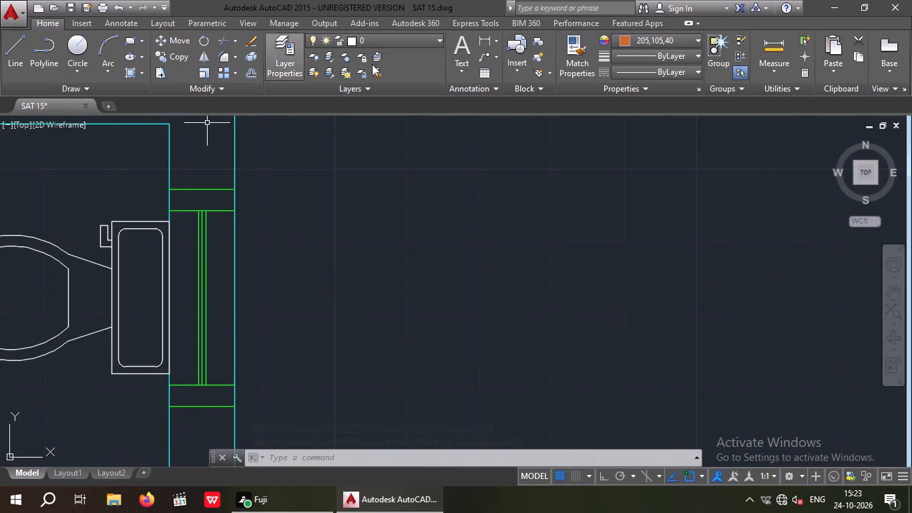
click(460, 47)
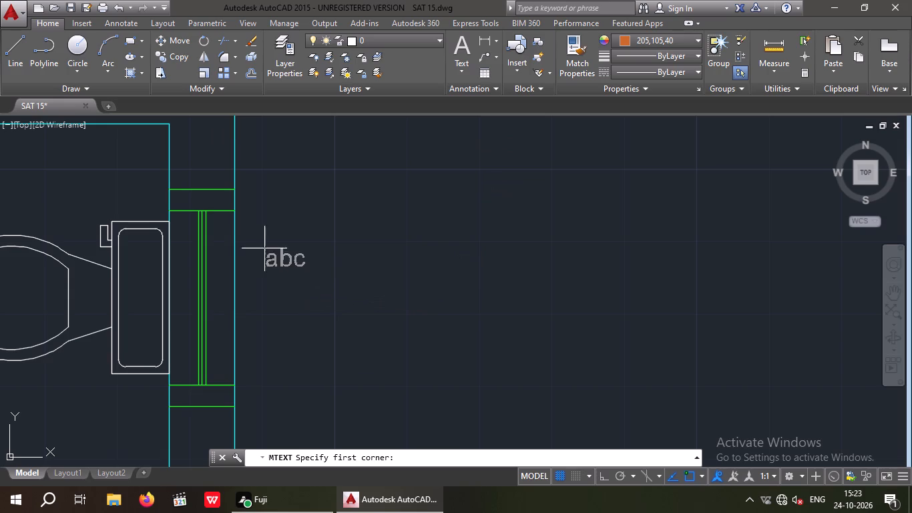
drag(280, 235, 280, 246)
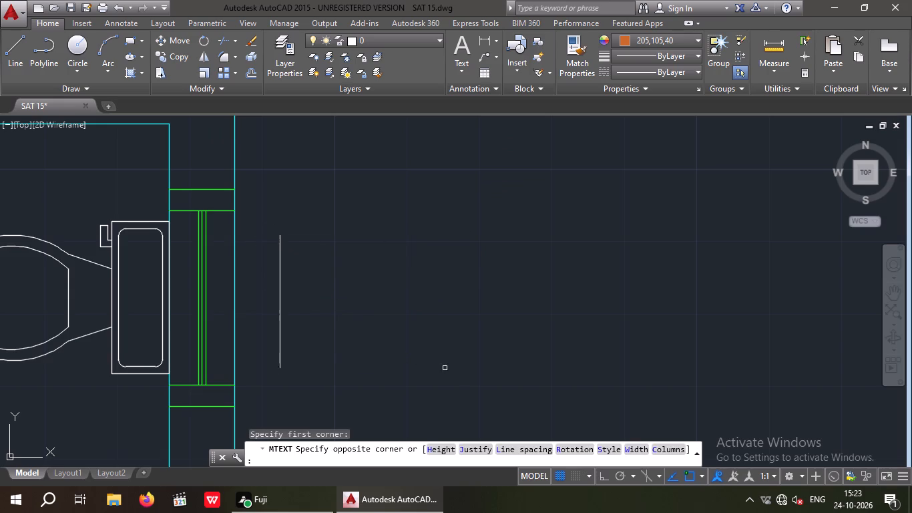
click(394, 387)
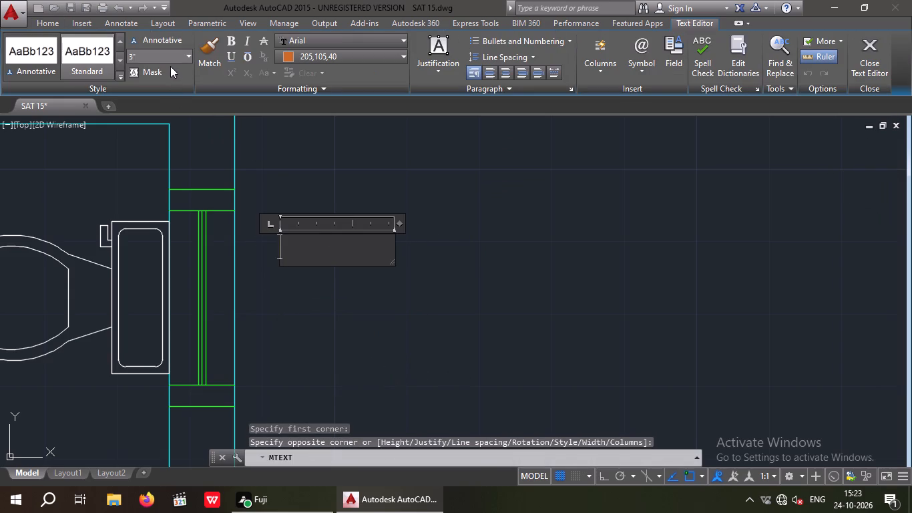
click(166, 55)
text(10)
key(shift+quotedbl)
key(Return)
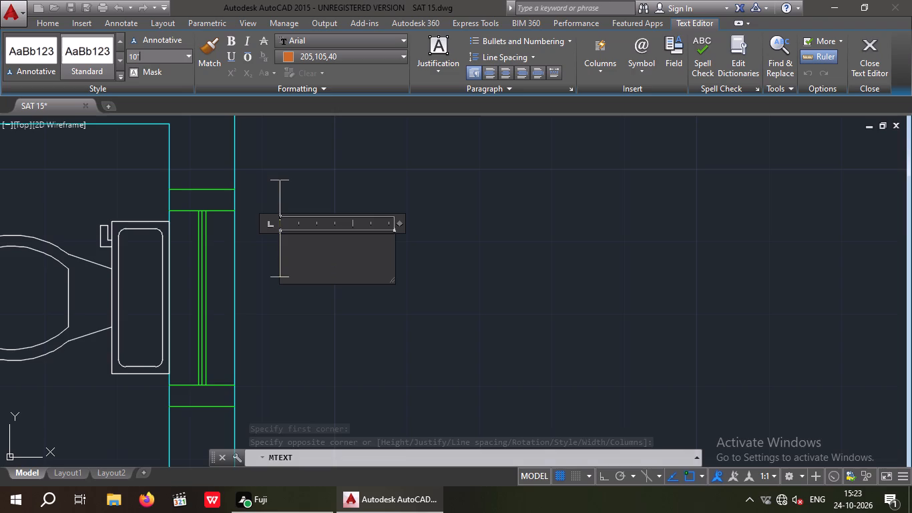
key(v)
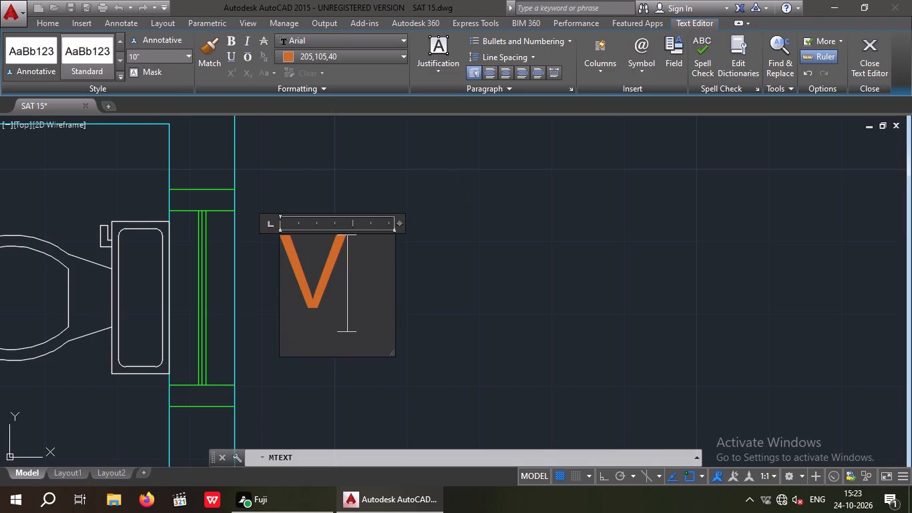
click(451, 194)
Move this V closer to the right wall so it sits beside the middle of the green toilet window.
drag(373, 214, 334, 274)
click(298, 307)
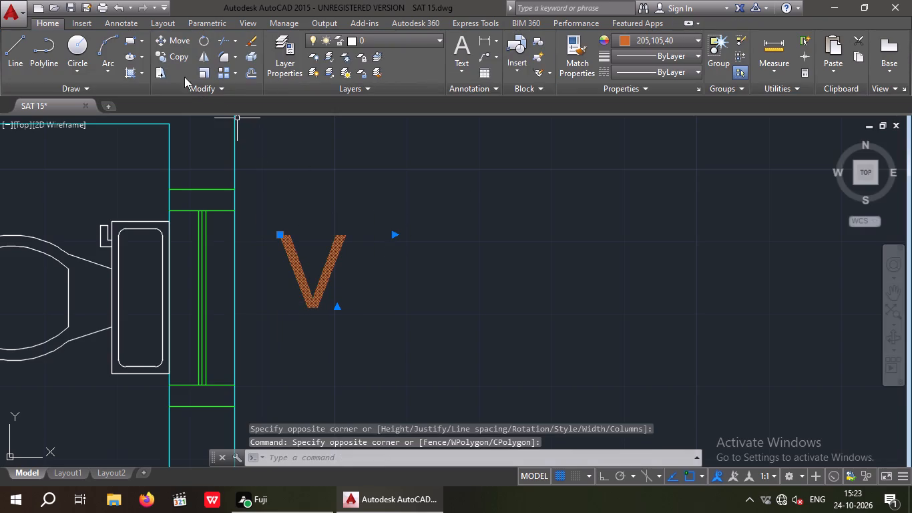
click(178, 40)
click(304, 312)
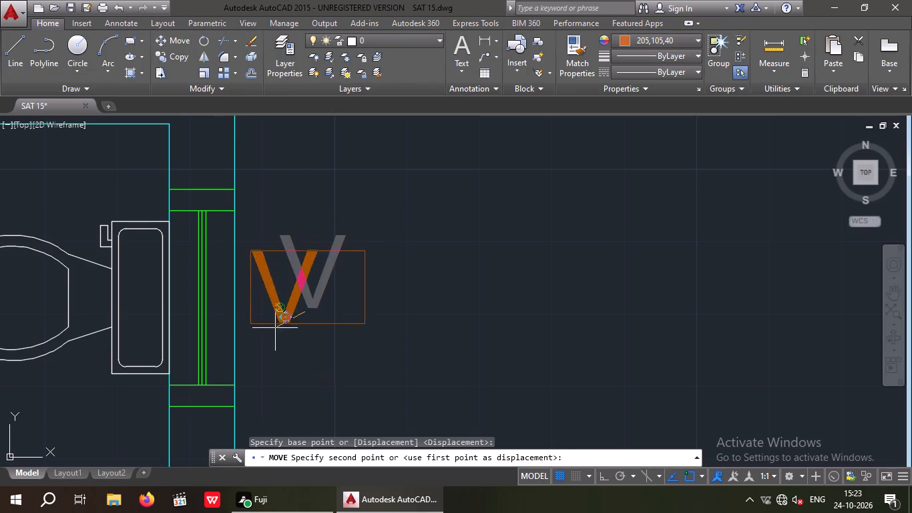
click(275, 335)
key(Escape)
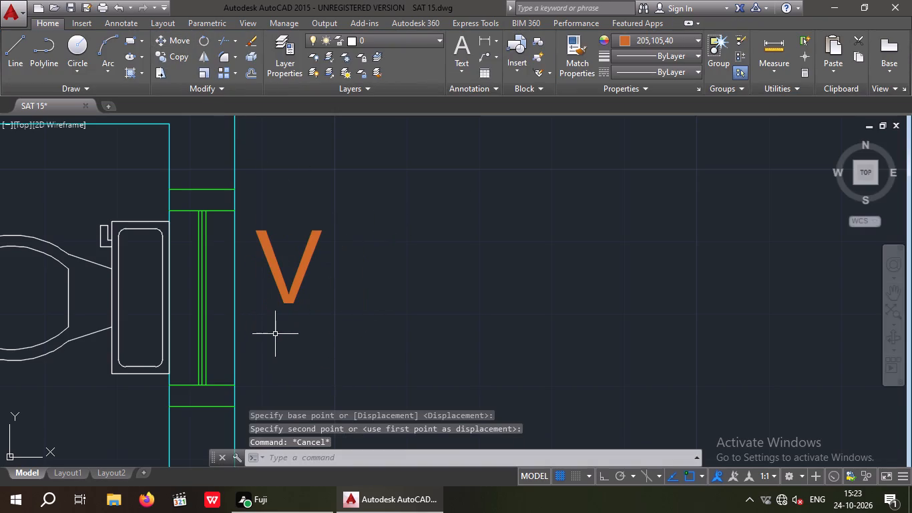
scroll(289, 307, down, 4)
key(Escape)
Save the drawing.
key(ctrl+s)
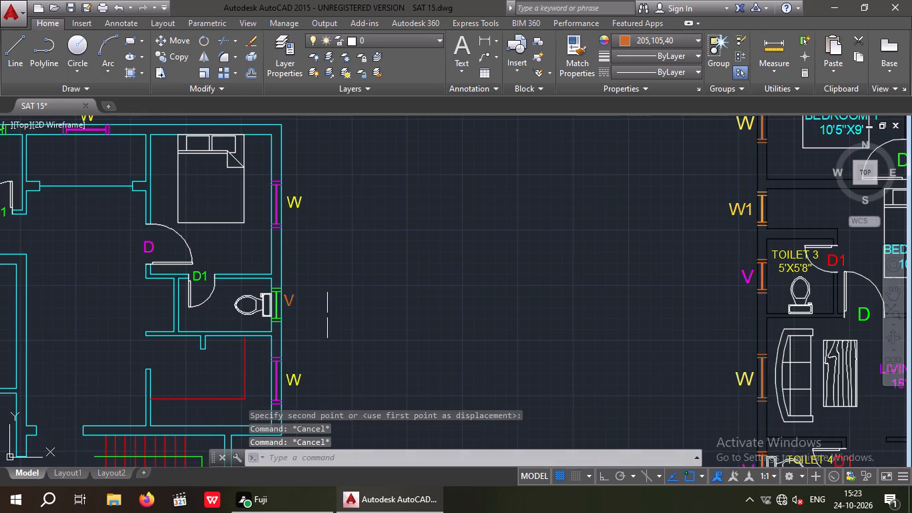
key(ctrl+s)
Review the cyan plan's door, window and ventilator labels against the reference plan and examine the reference room names.
scroll(332, 296, down, 3)
middle_drag(338, 309, 419, 295)
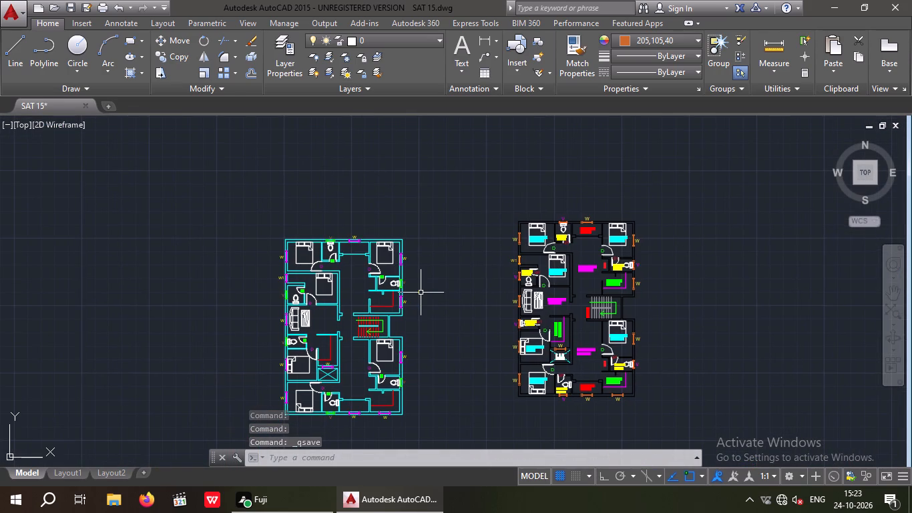
middle_drag(340, 353, 347, 318)
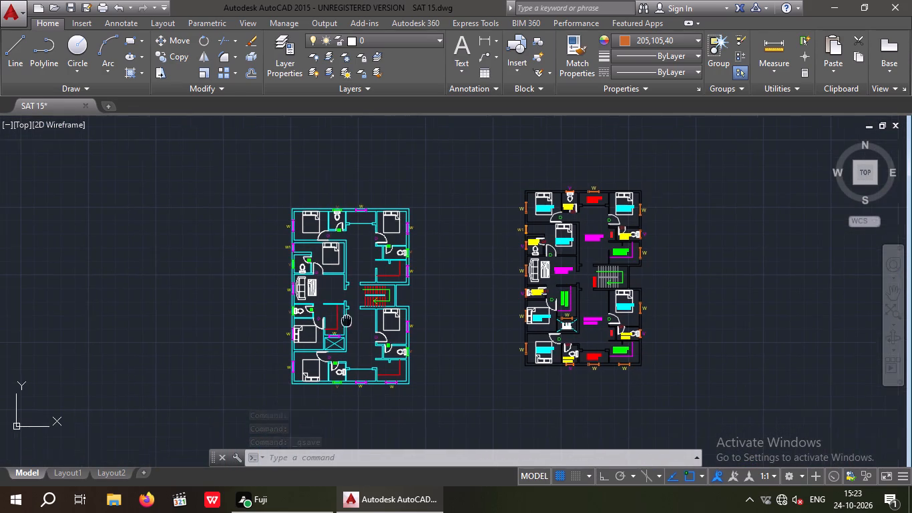
middle_drag(347, 318, 347, 317)
scroll(349, 289, up, 4)
middle_drag(357, 299, 357, 273)
scroll(352, 276, down, 2)
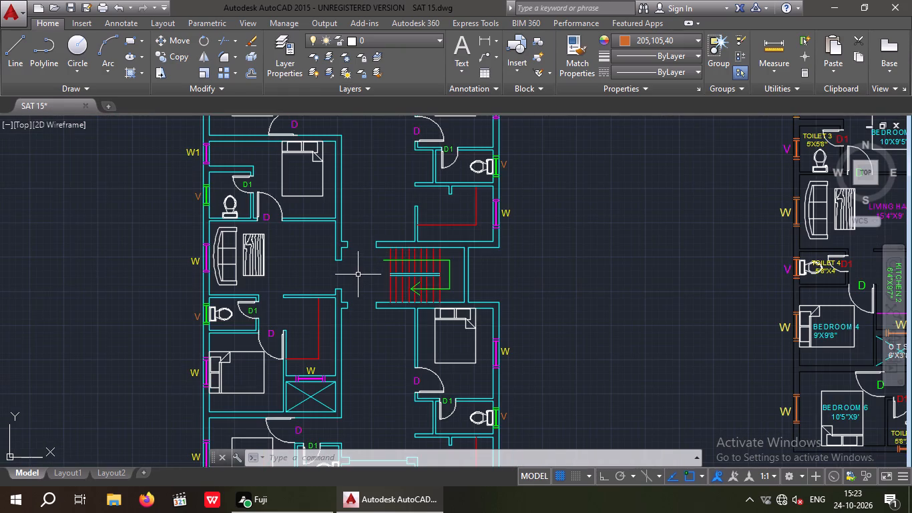
scroll(600, 215, down, 2)
middle_drag(488, 193, 513, 246)
scroll(484, 226, up, 3)
middle_drag(501, 276, 371, 291)
scroll(379, 264, down, 2)
middle_drag(417, 287, 149, 288)
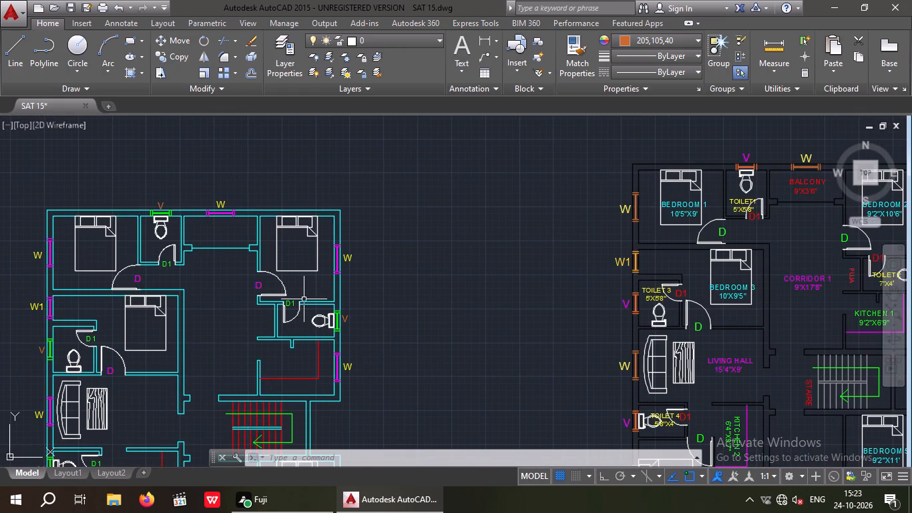
middle_drag(304, 299, 419, 297)
middle_drag(427, 296, 438, 295)
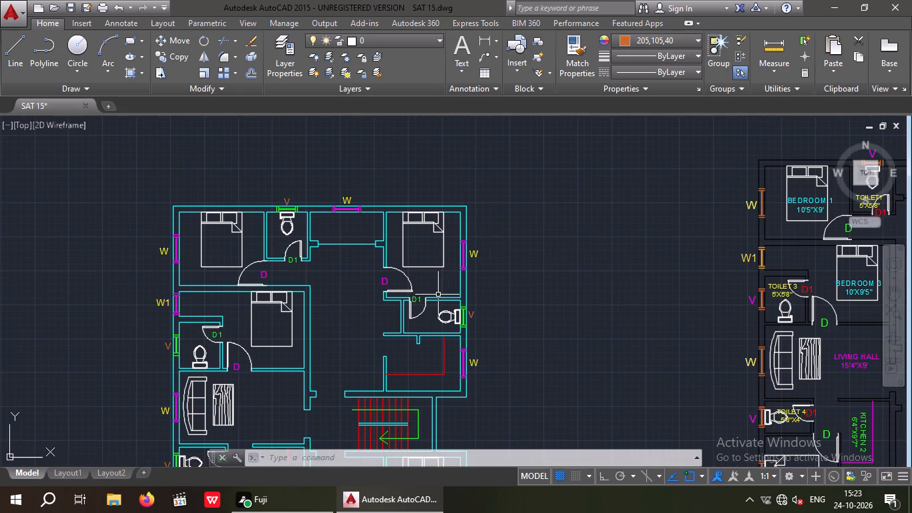
middle_drag(417, 325, 453, 275)
middle_drag(447, 256, 446, 250)
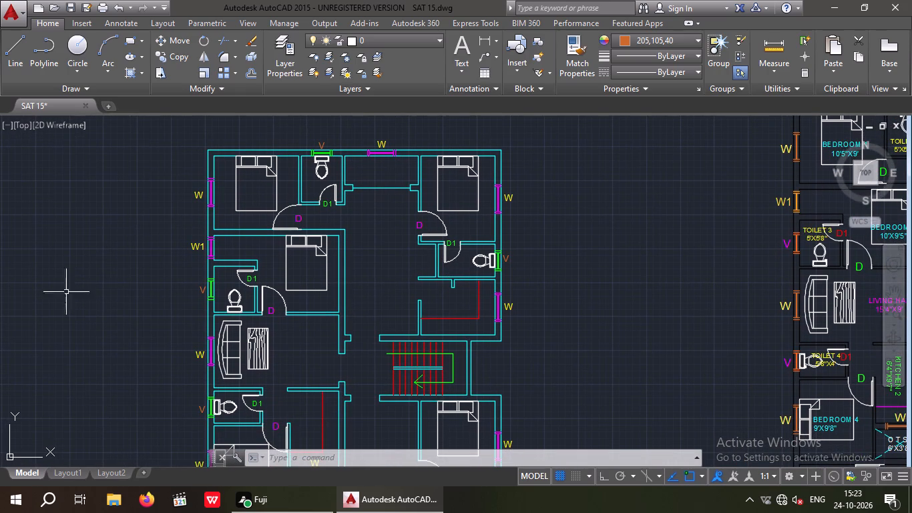
Add an 8" high multiline text reading BEDROOM 1 with 10'5"X9' on the second line, over the bed in the upper-left bedroom.
click(457, 46)
scroll(225, 194, up, 1)
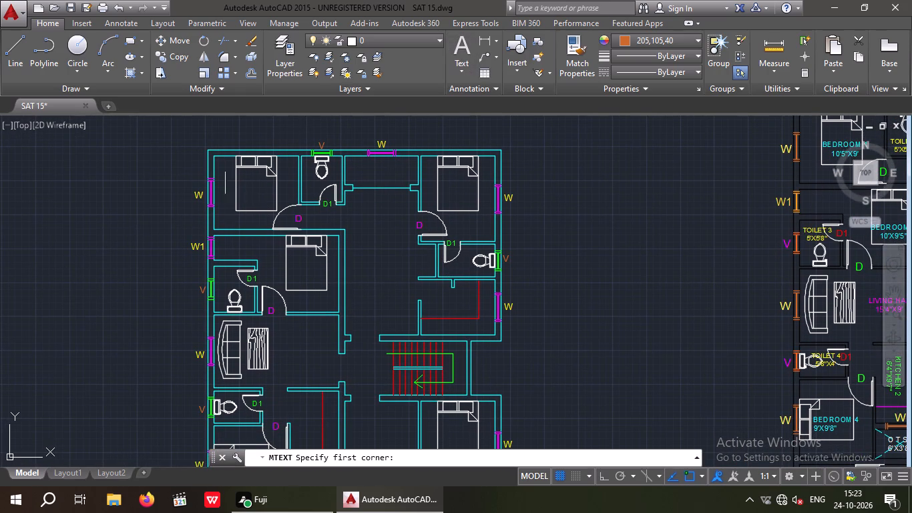
scroll(225, 194, up, 2)
drag(231, 164, 232, 182)
click(482, 235)
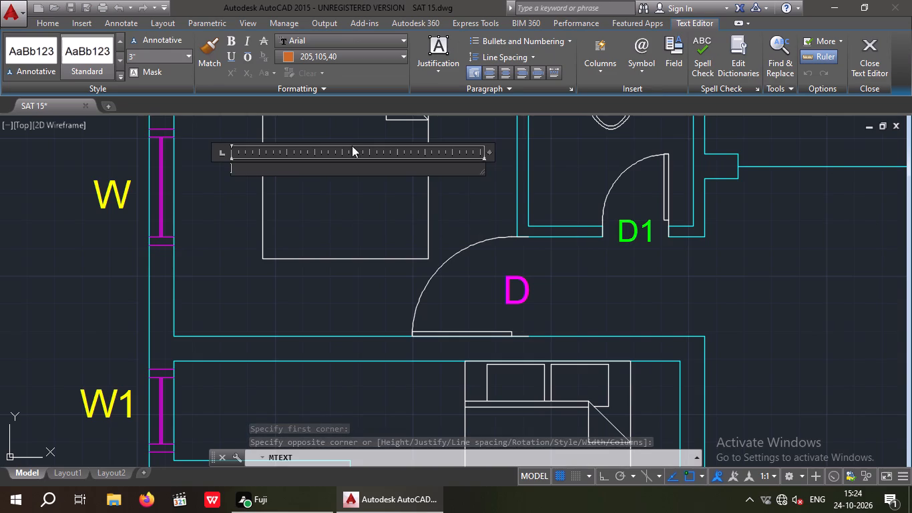
click(140, 55)
key(8)
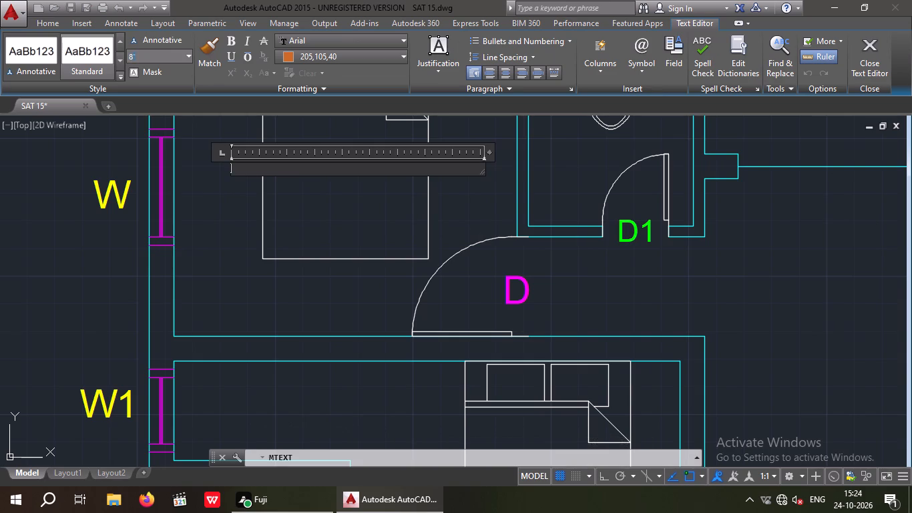
key(shift+quotedbl)
key(Return)
text(BEDROOM)
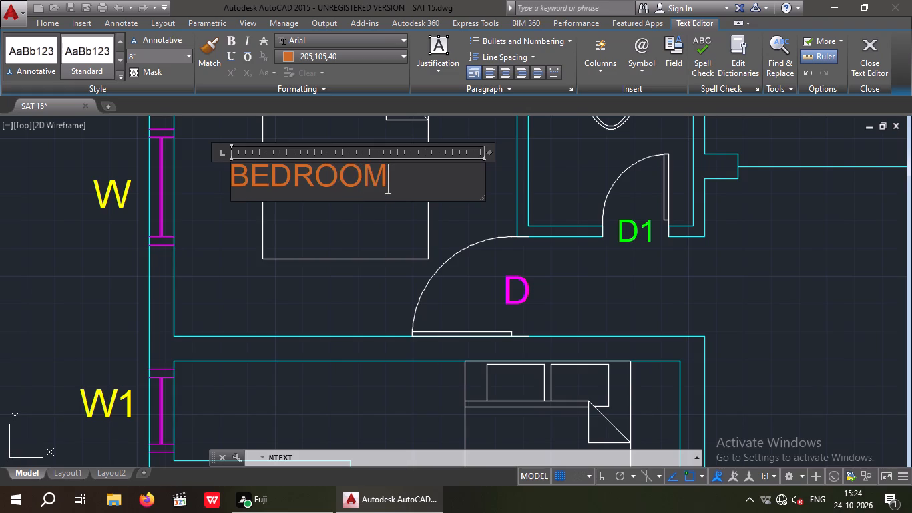
key(space)
key(1)
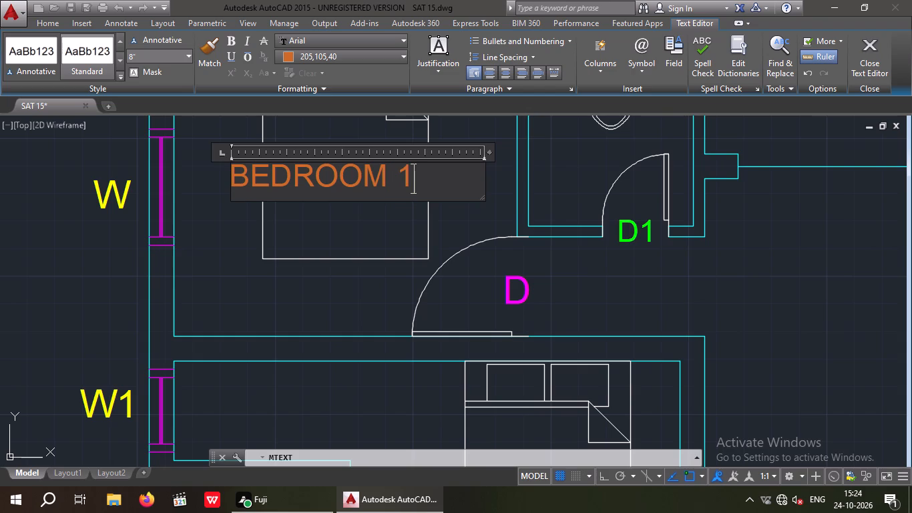
key(Return)
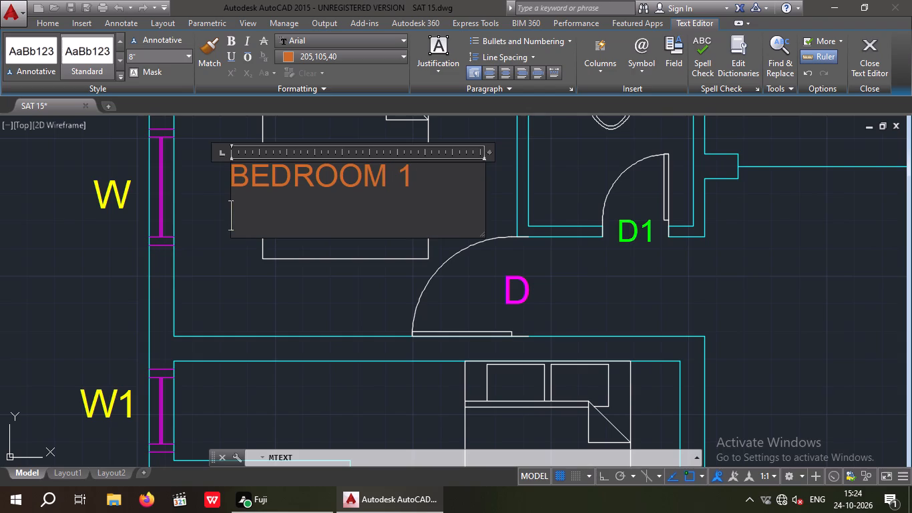
text(10)
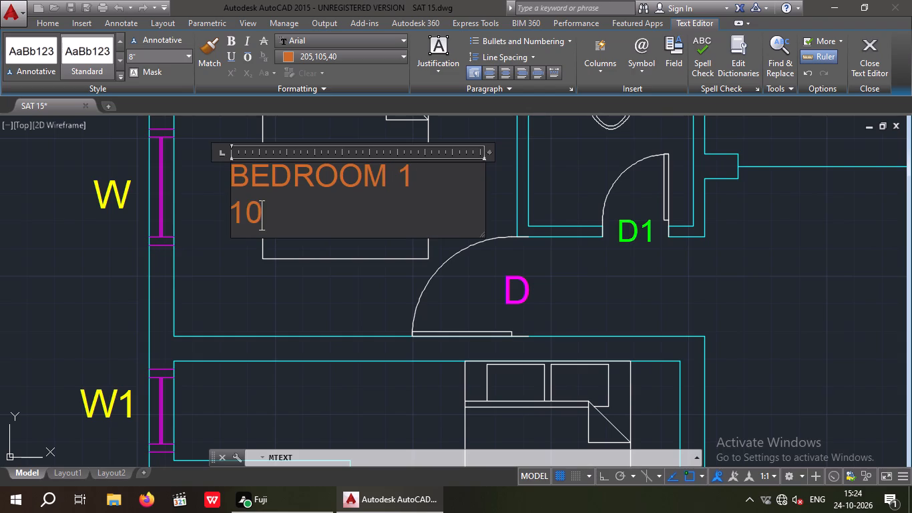
text('5)
key(shift+quotedbl)
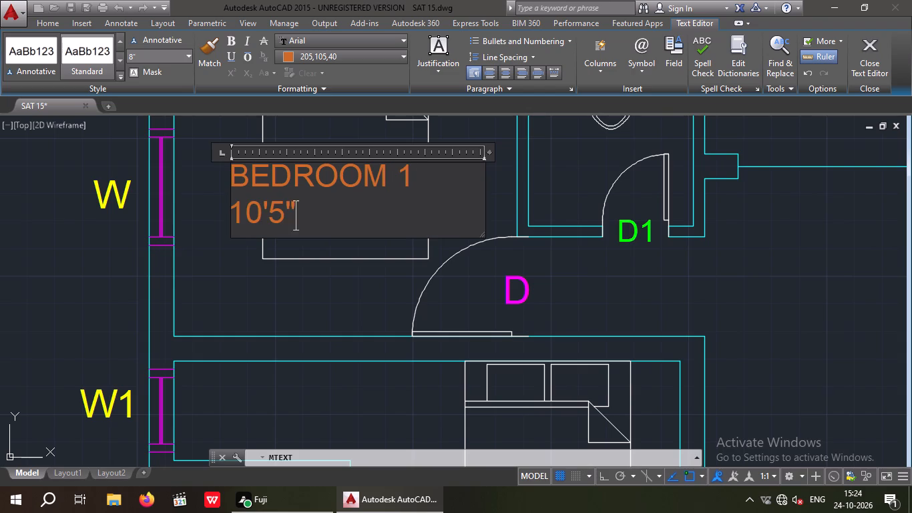
text(X9)
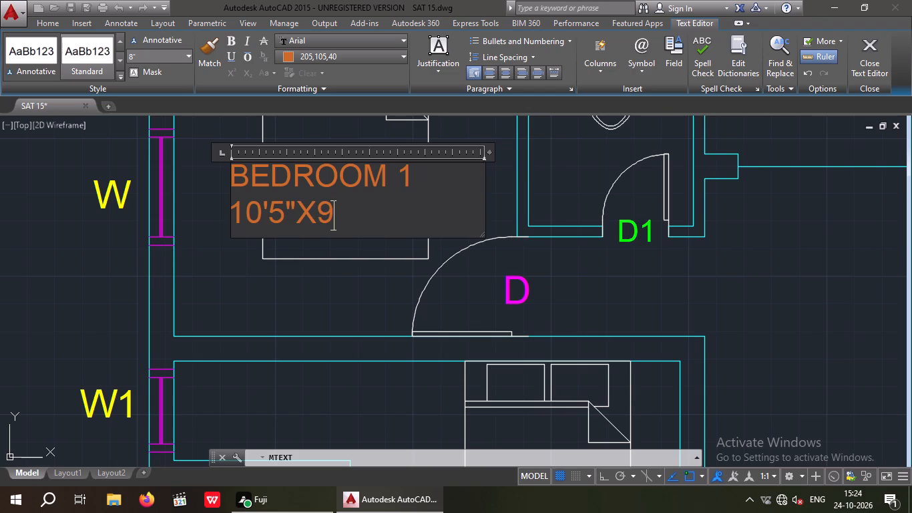
key(apostrophe)
Indent the 10'5"X9' line by four spaces to centre it under BEDROOM 1, and finish the text.
scroll(543, 216, down, 2)
middle_drag(545, 214, 290, 281)
scroll(592, 220, down, 2)
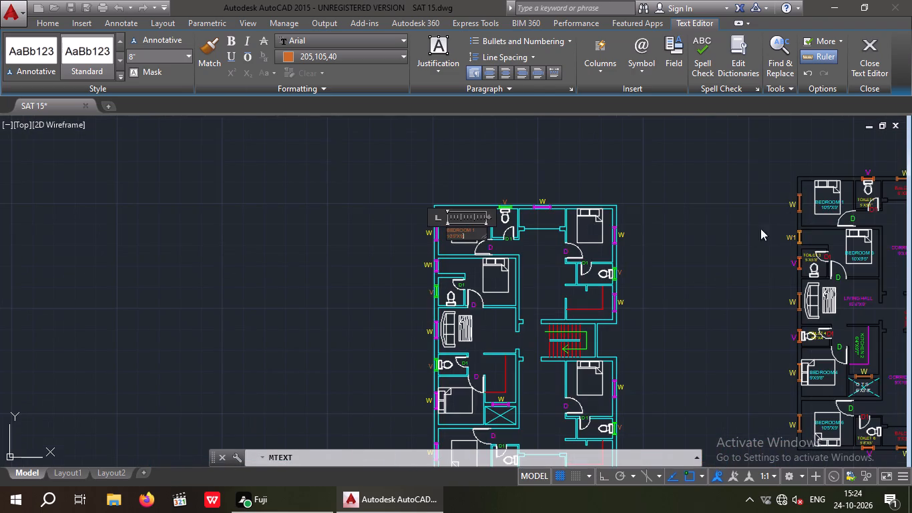
scroll(821, 198, up, 3)
scroll(630, 244, down, 3)
scroll(302, 275, up, 2)
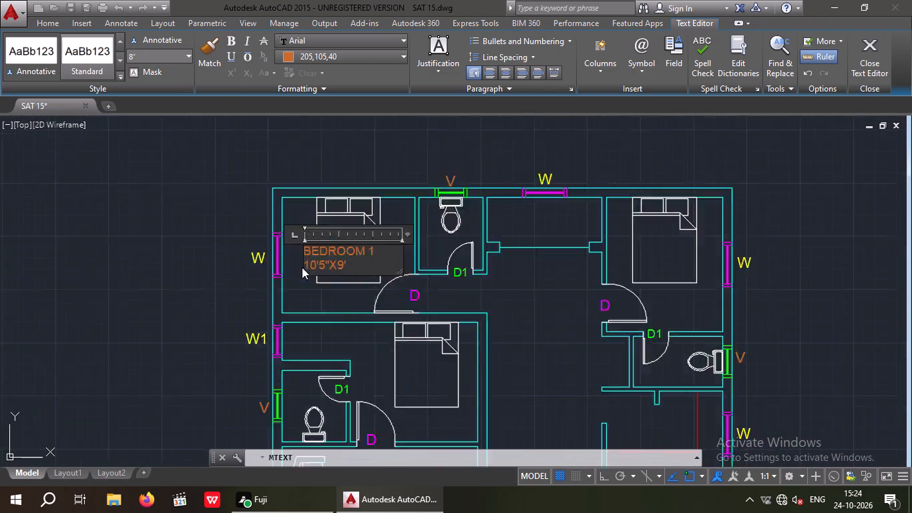
scroll(302, 267, up, 2)
key(Left)
key(Left)
key(Left)
key(Left)
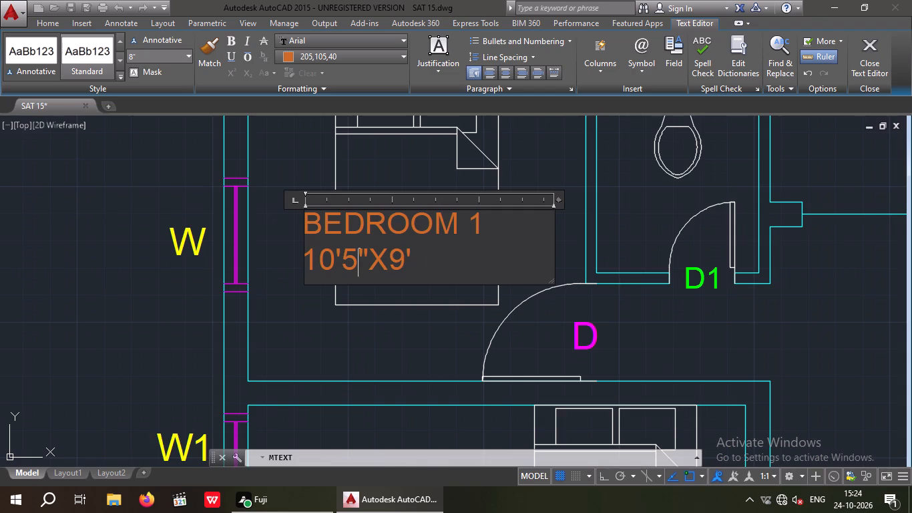
key(Left)
key(Left)
key(Left)
key(Left)
key(space)
key(space)
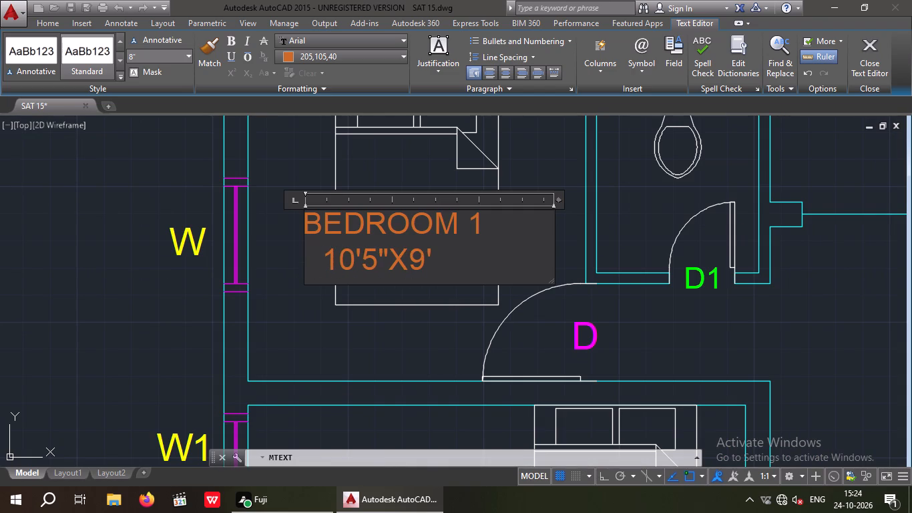
key(space)
key(space)
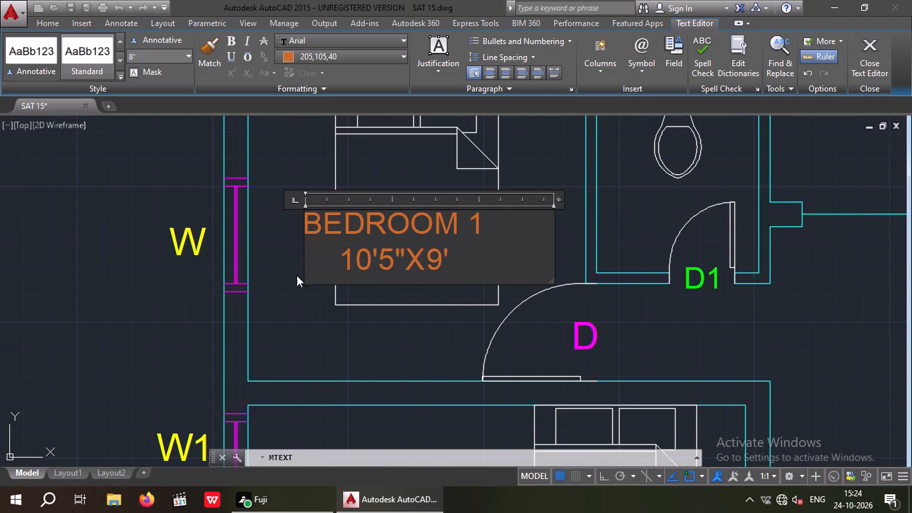
click(305, 315)
Move the BEDROOM 1 text slightly right so it starts just inside the bed's left edge.
drag(403, 279, 391, 256)
click(378, 203)
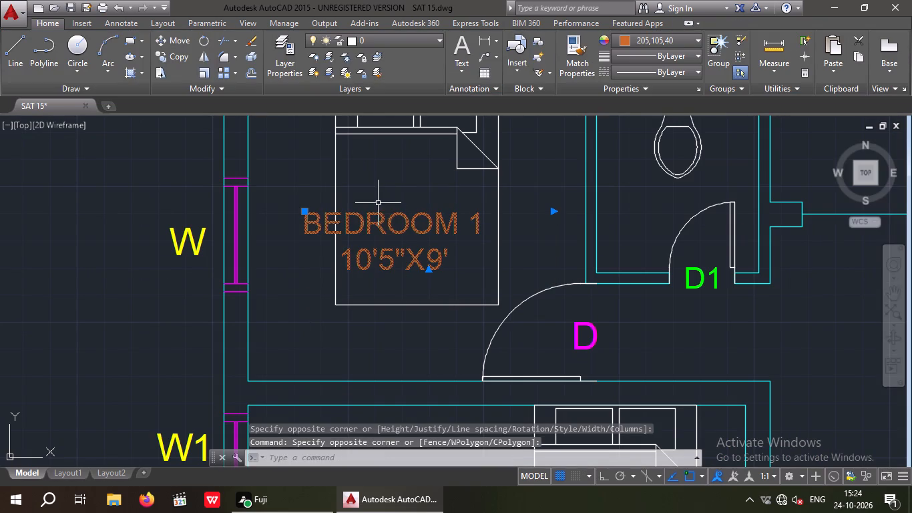
click(174, 37)
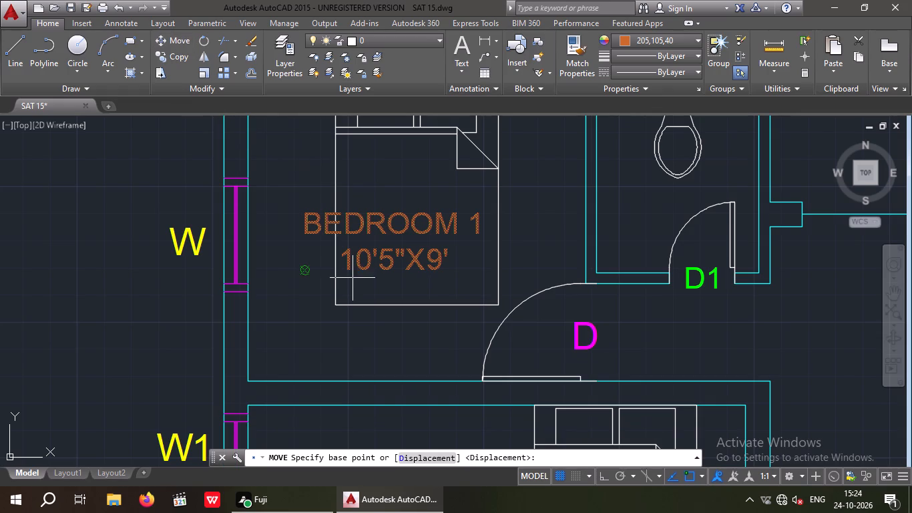
click(349, 273)
scroll(367, 277, up, 2)
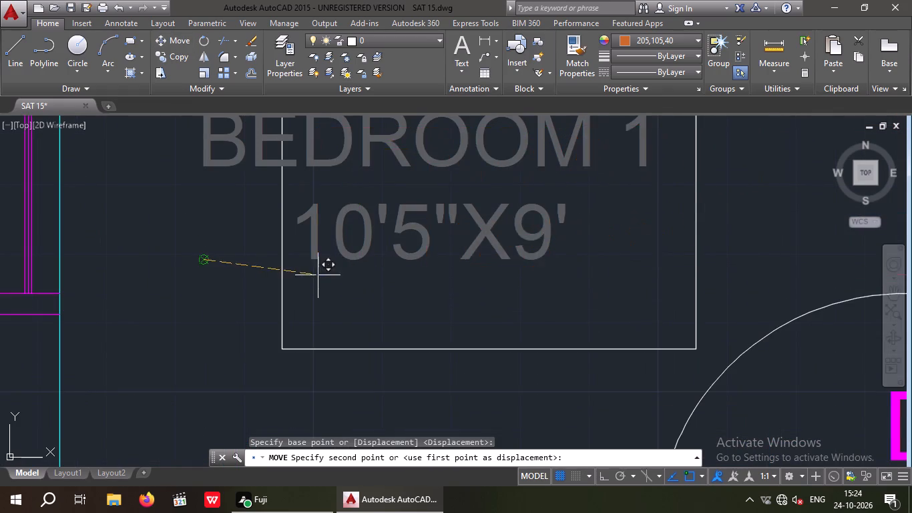
middle_drag(318, 275, 311, 307)
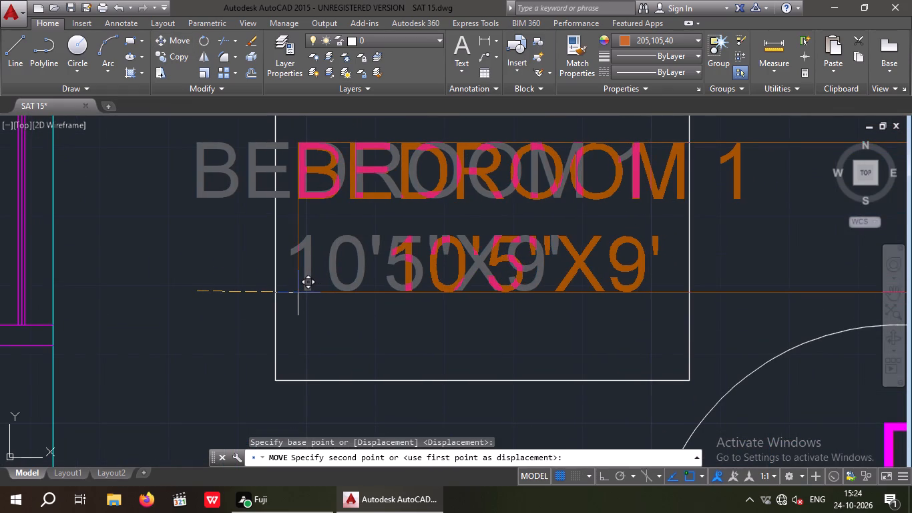
click(297, 293)
Change the BEDROOM 1 text's colour to yellow 248,215,49 and clear the selection.
scroll(297, 293, down, 2)
middle_drag(307, 299, 282, 288)
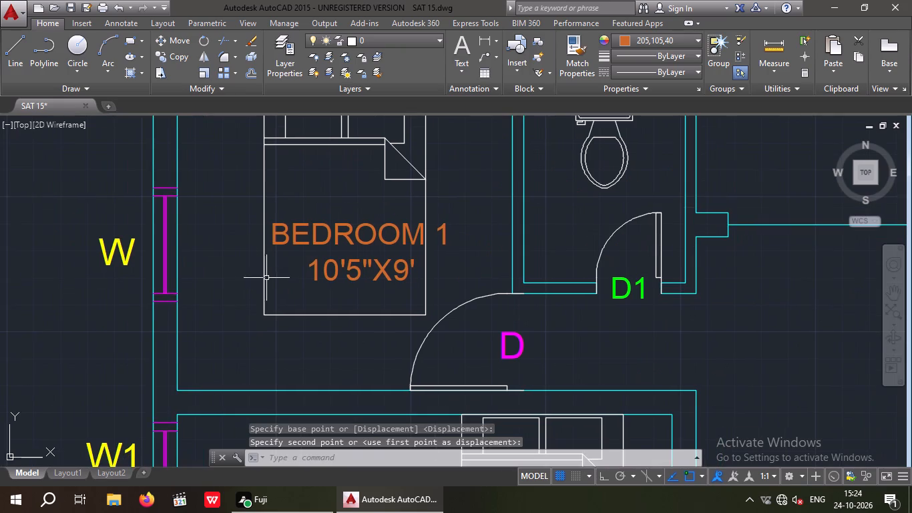
scroll(298, 284, down, 2)
middle_drag(445, 313, 401, 314)
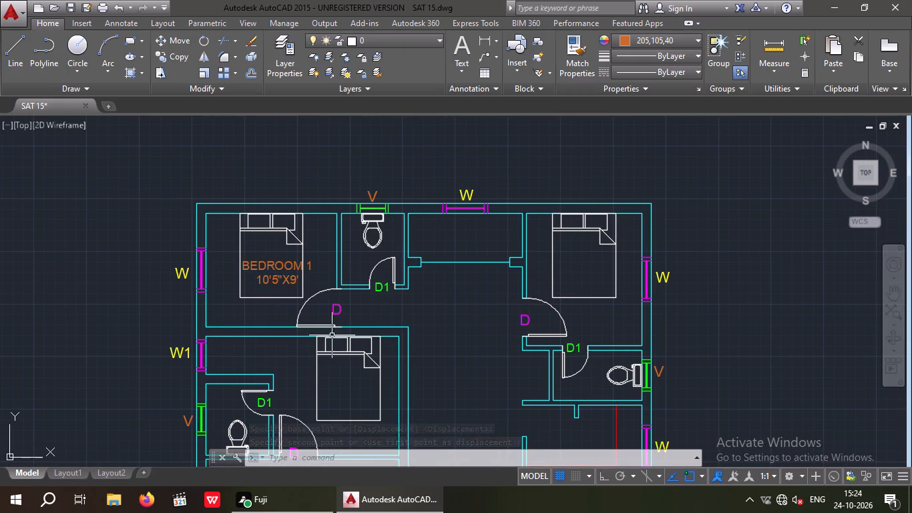
click(280, 283)
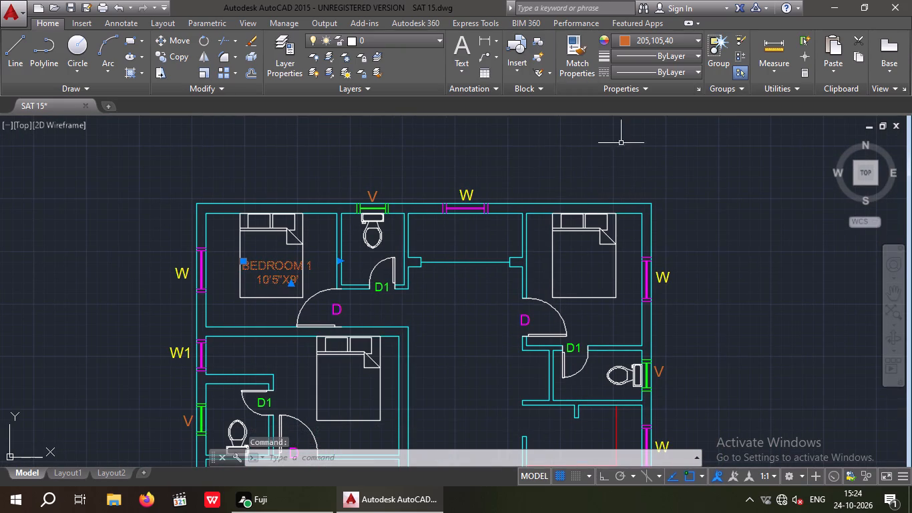
click(655, 41)
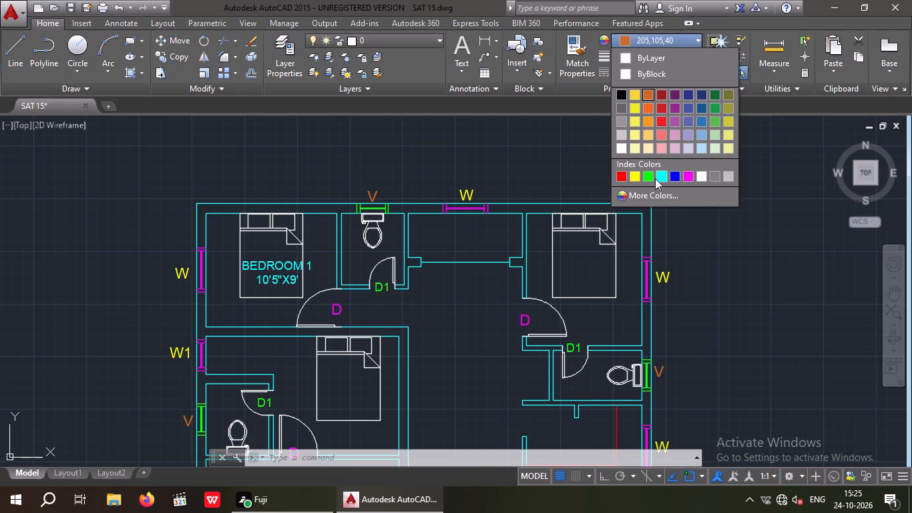
click(634, 98)
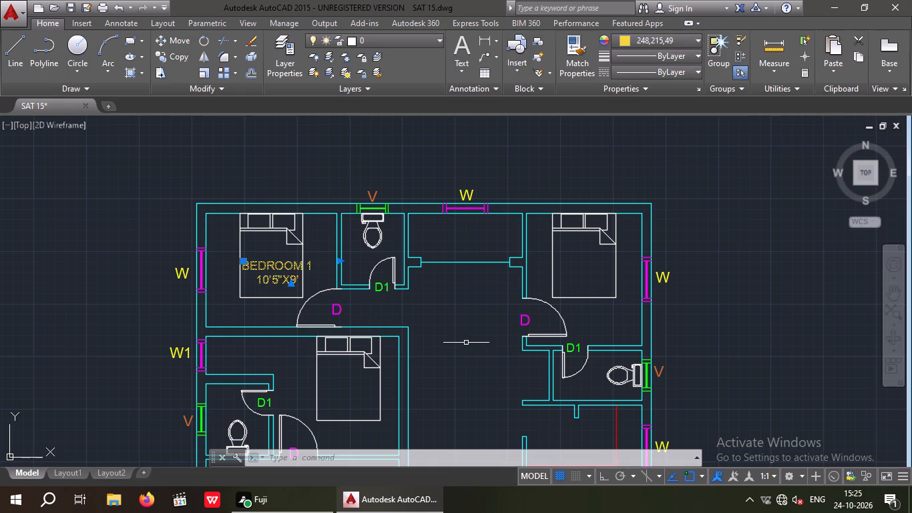
key(Escape)
key(Escape)
key(Escape)
key(Escape)
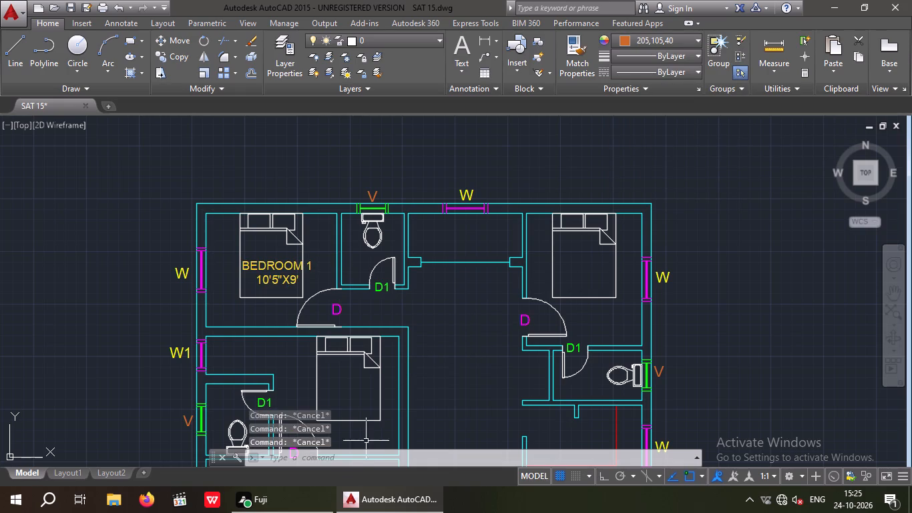
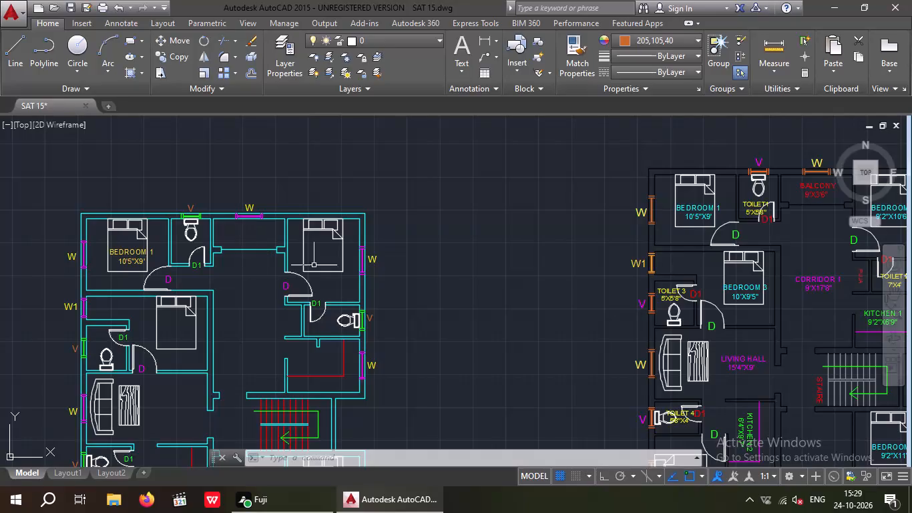
Add an 8" high multiline text in yellow 248,215,49 over the upper-right bedroom's bed, reading BEDROOM 2 with 9'2"X10'6" on the second line.
middle_drag(317, 252, 260, 252)
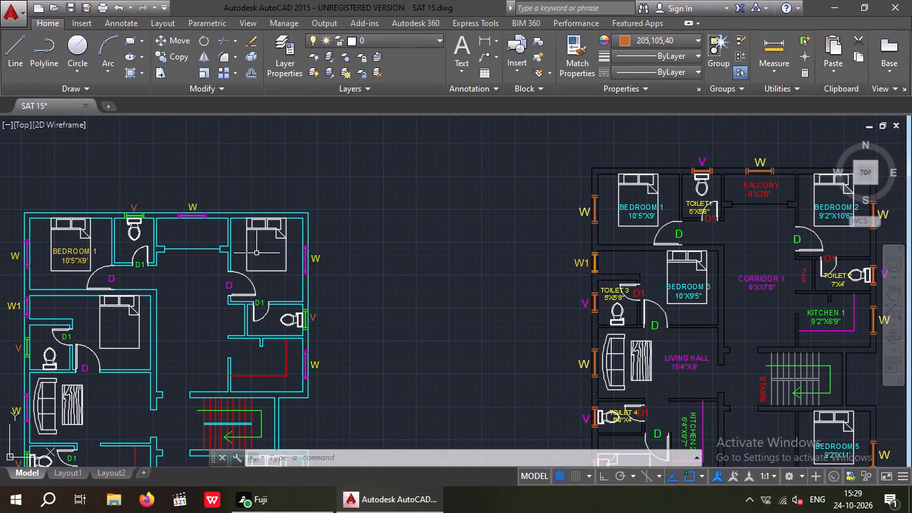
click(463, 54)
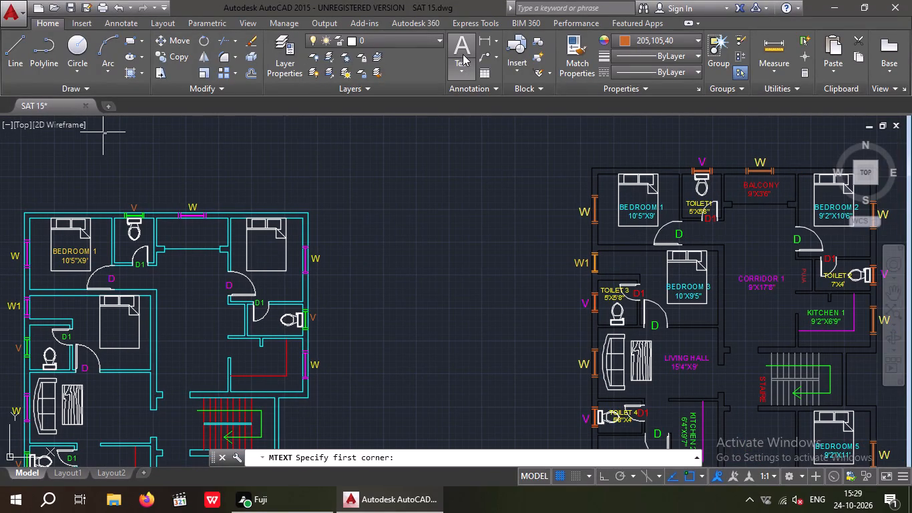
click(638, 39)
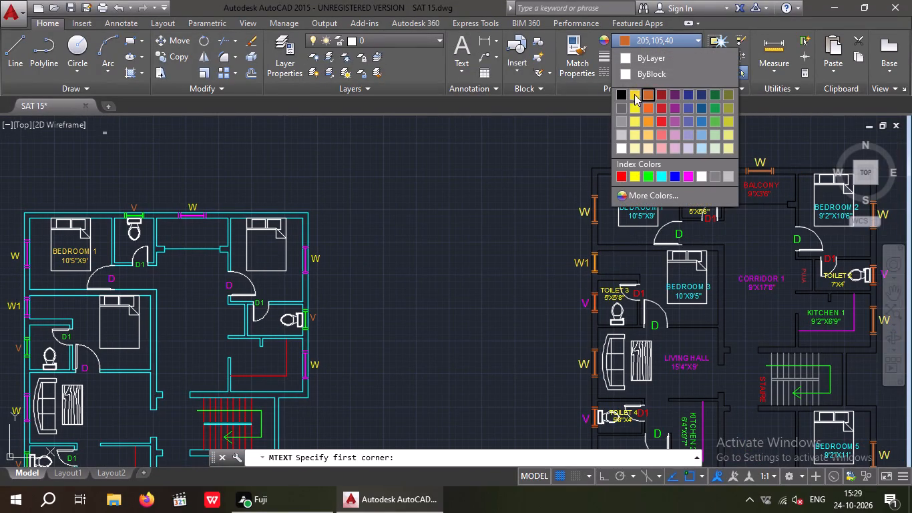
click(633, 93)
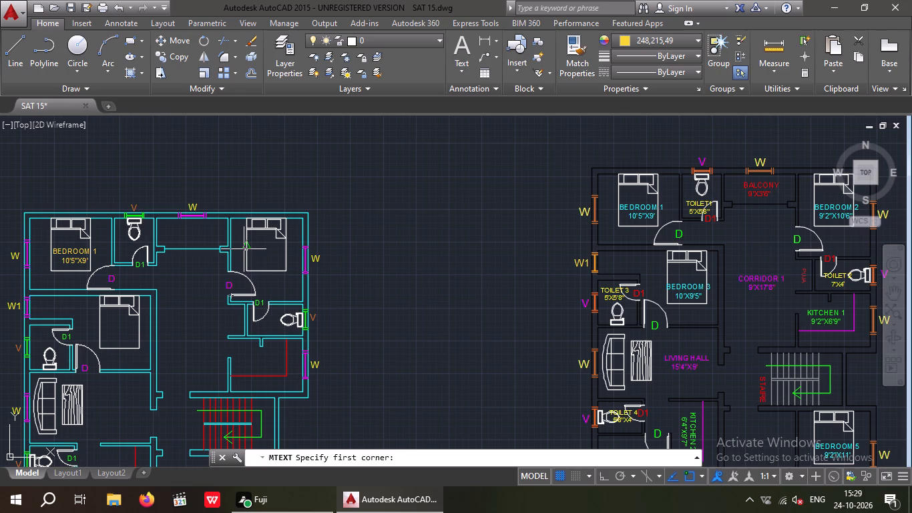
drag(244, 249, 248, 258)
click(377, 271)
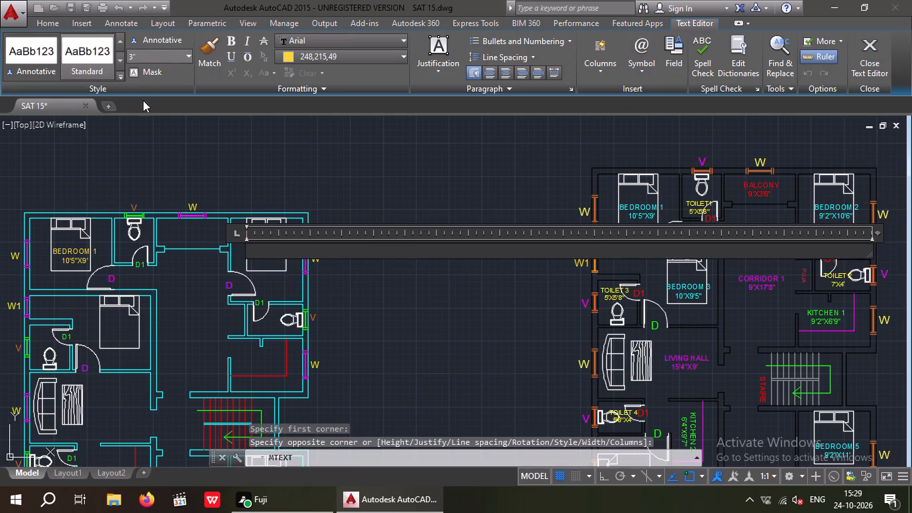
click(145, 62)
key(8)
key(shift+quotedbl)
key(Return)
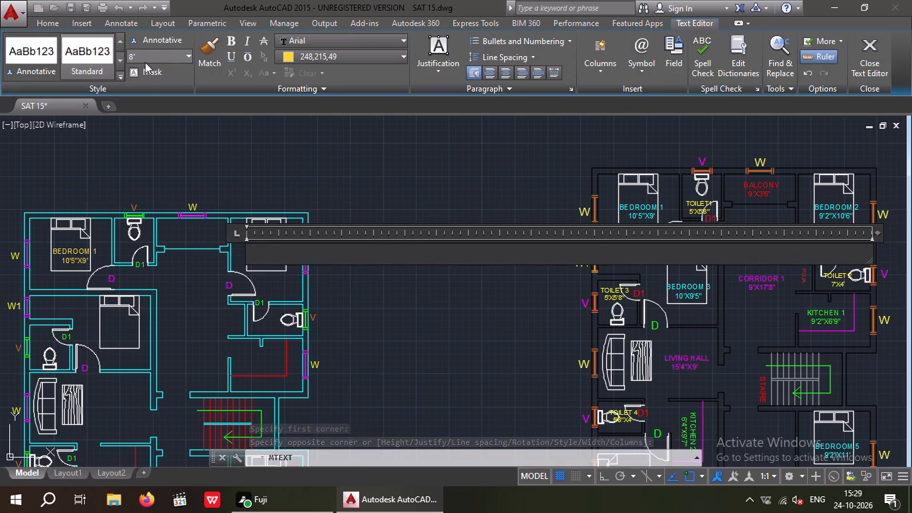
text(BEDROOM)
key(space)
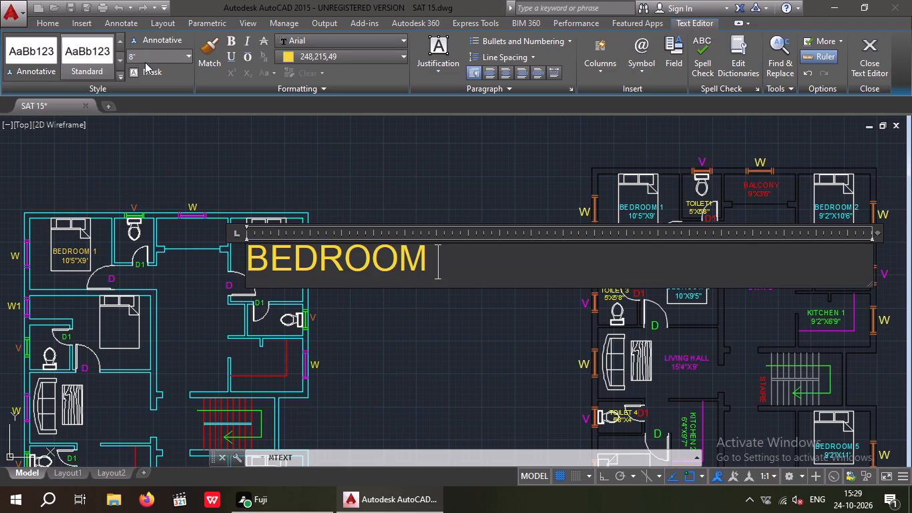
key(2)
key(Return)
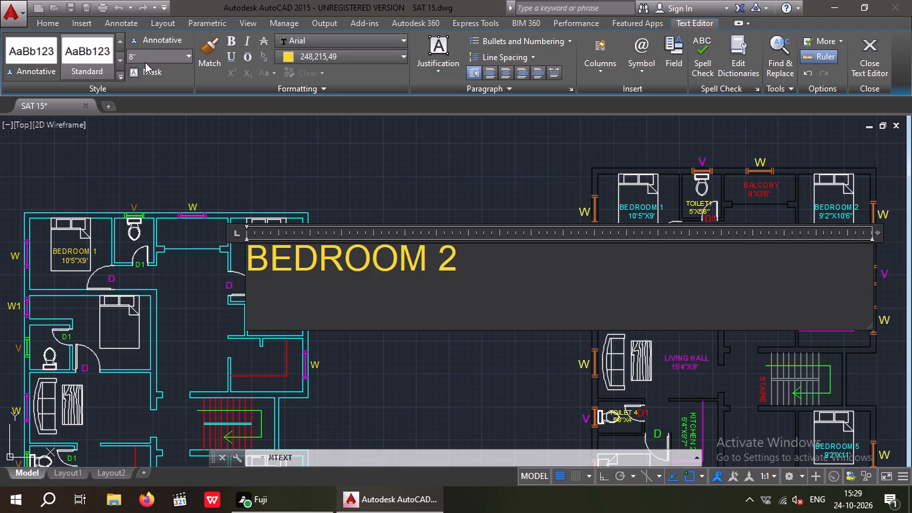
key(9)
text('2")
key(x)
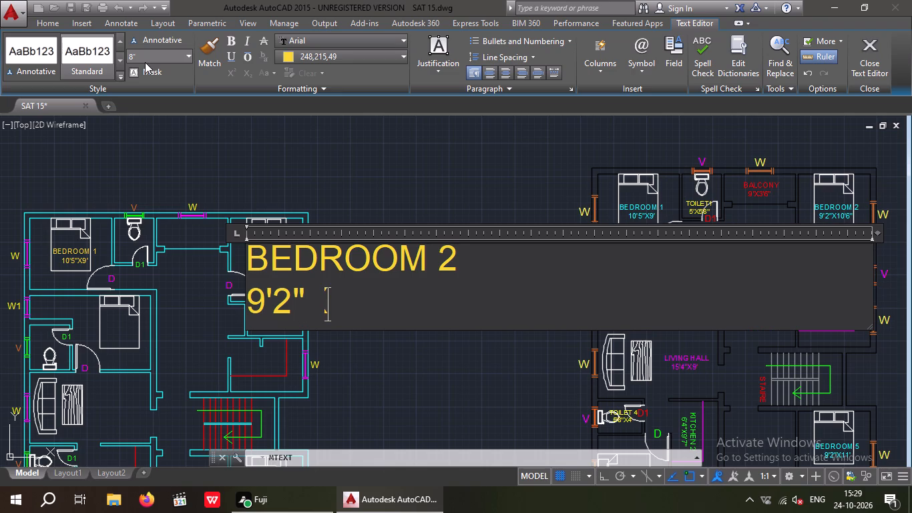
text(10'6)
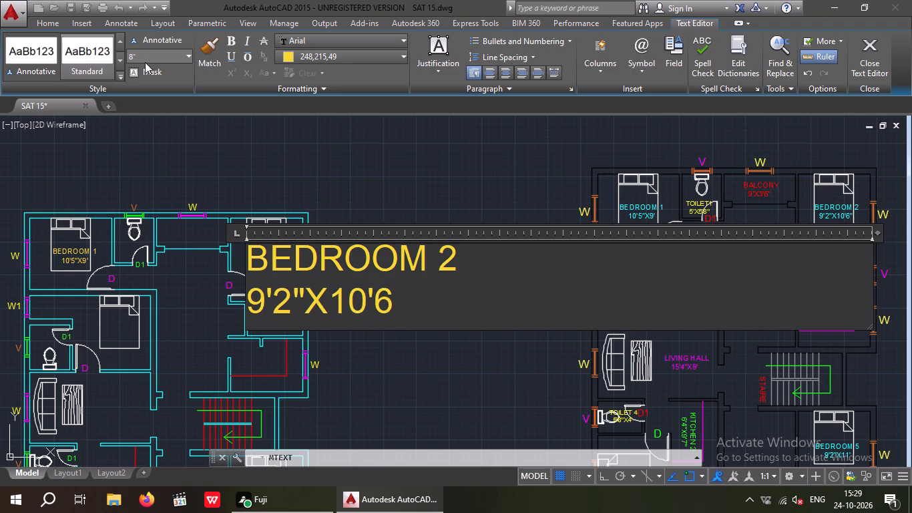
key(shift+quotedbl)
Indent the 9'2"X10'6" line by two spaces to centre it under BEDROOM 2, and finish the text.
key(Left)
key(Left)
key(Left)
key(Left)
key(Left)
key(Left)
key(Left)
key(Left)
key(Left)
key(Left)
key(space)
key(space)
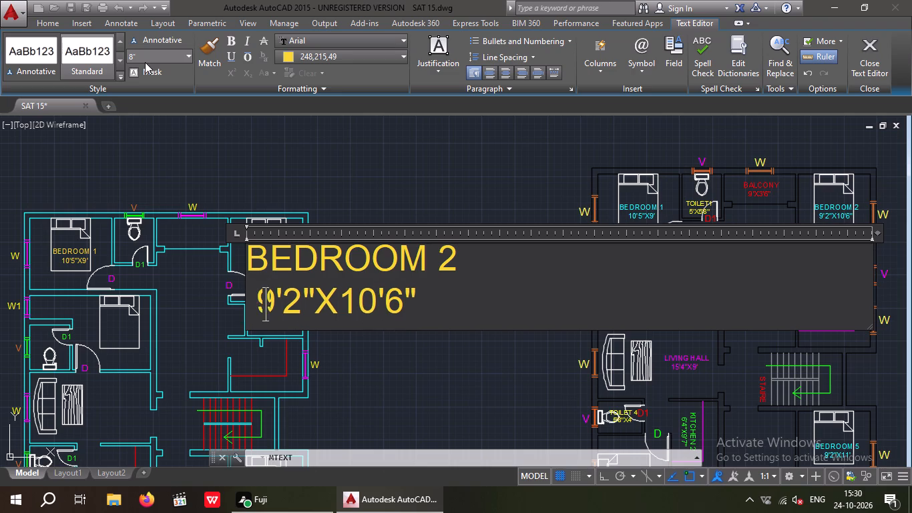
key(space)
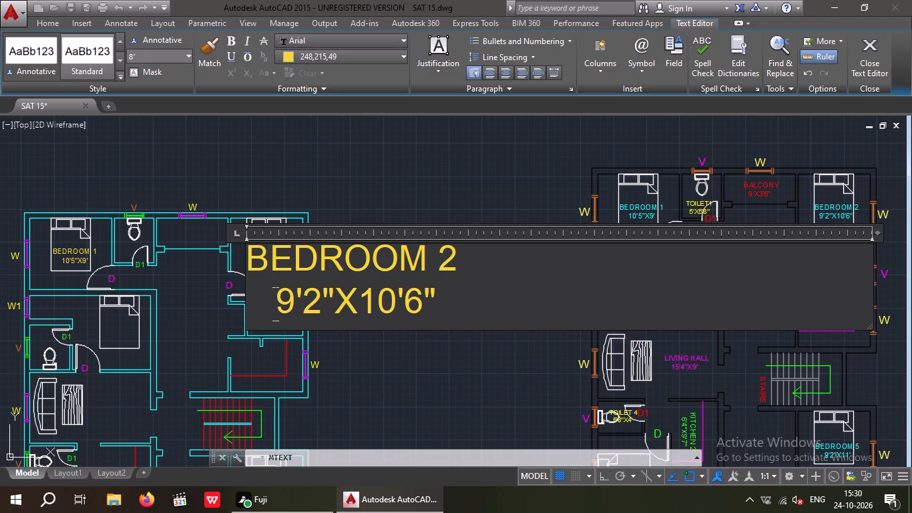
key(BackSpace)
click(375, 168)
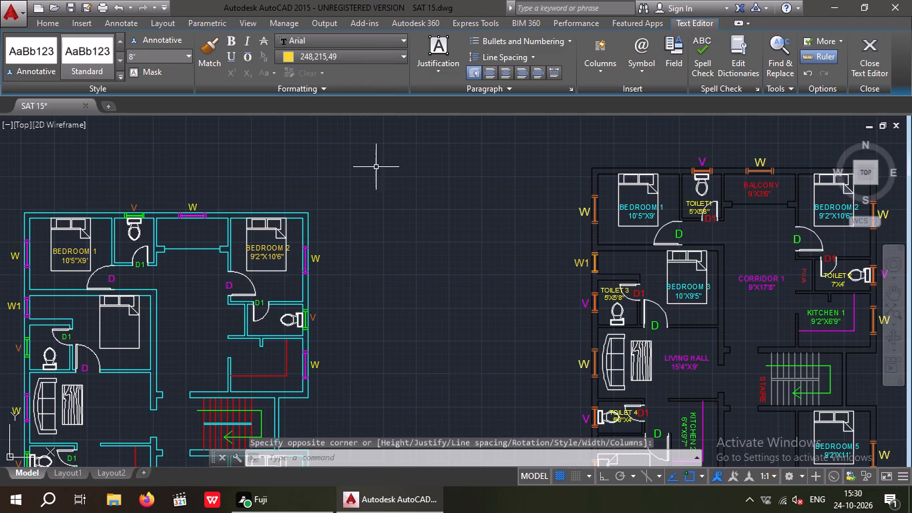
Start an 8" high multiline text reading BEDROOM 3 over the bed in the bedroom below BEDROOM 1.
middle_drag(279, 283, 311, 209)
middle_click(307, 213)
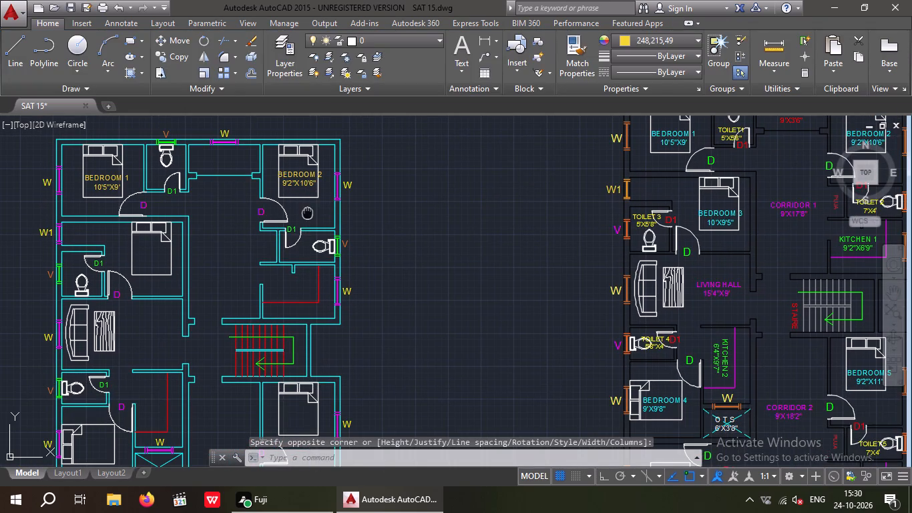
click(457, 47)
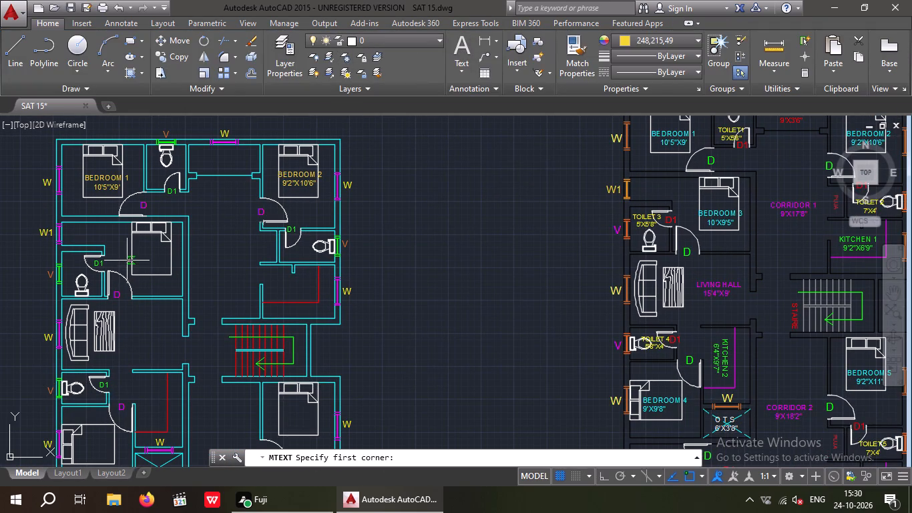
click(116, 254)
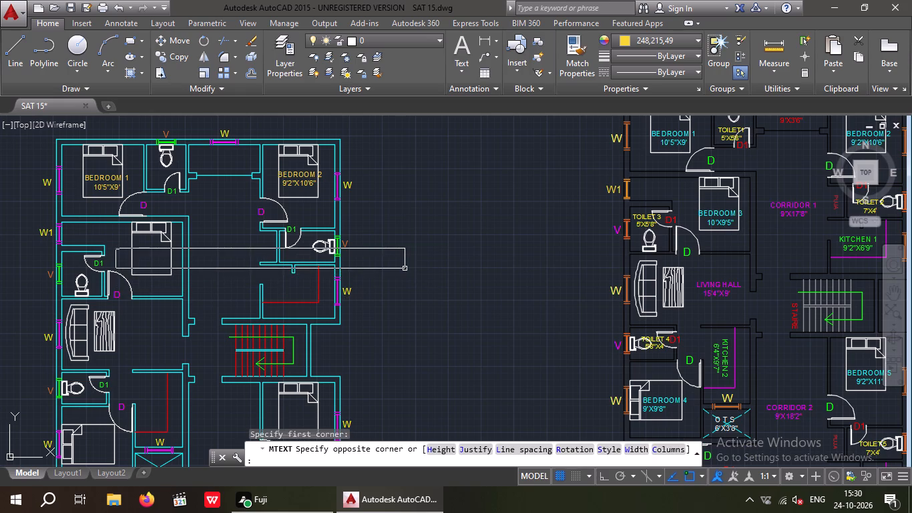
click(389, 280)
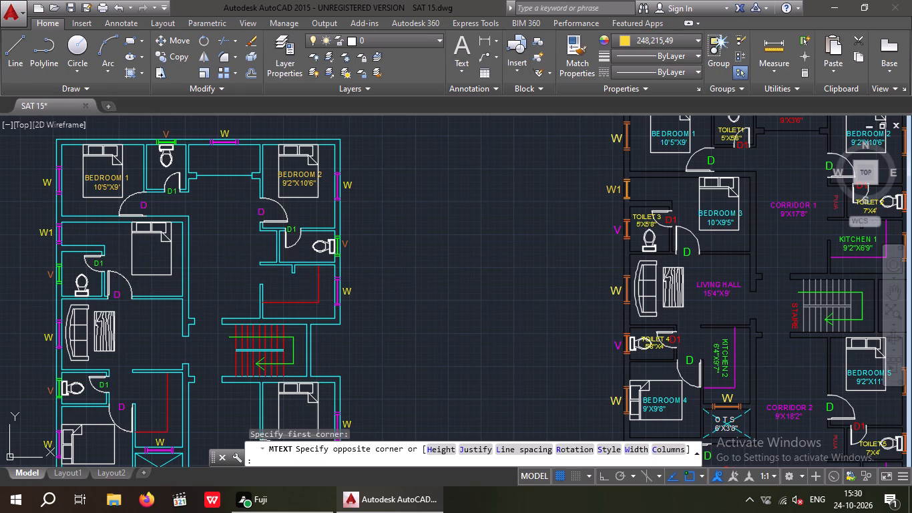
click(141, 57)
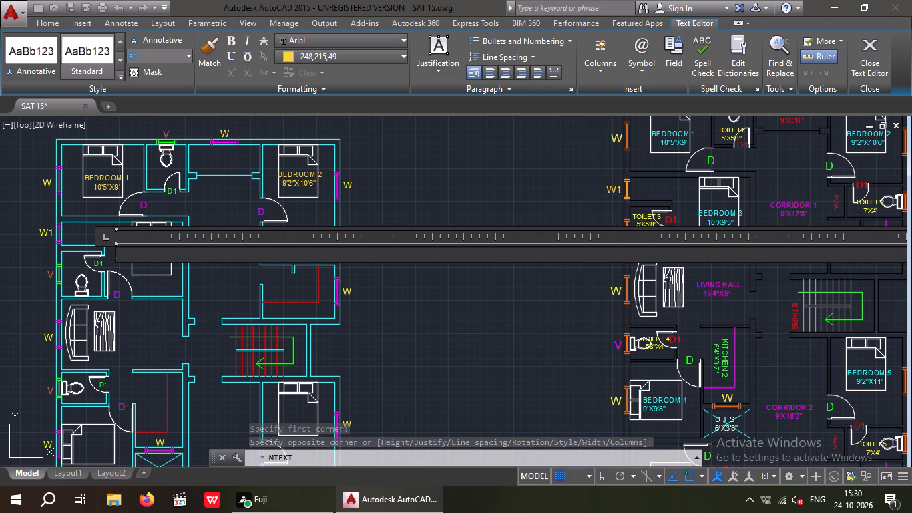
key(8)
text(:")
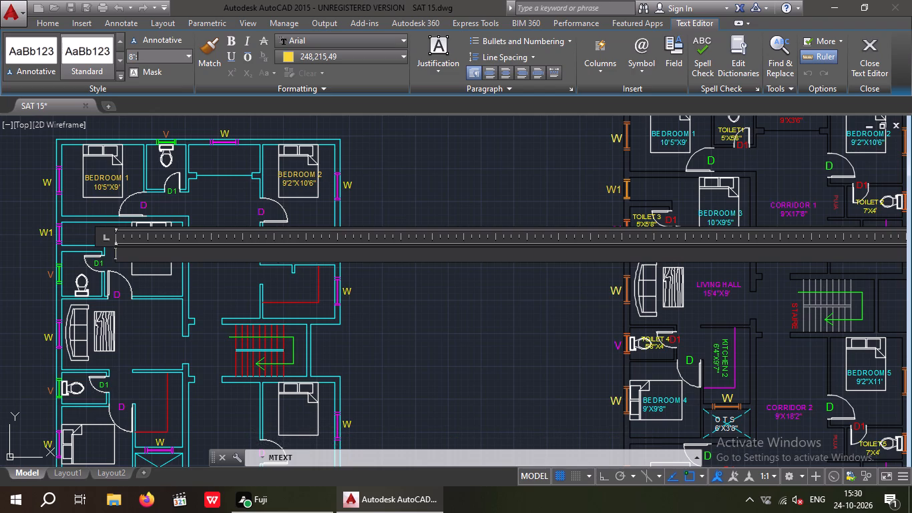
key(BackSpace)
key(Return)
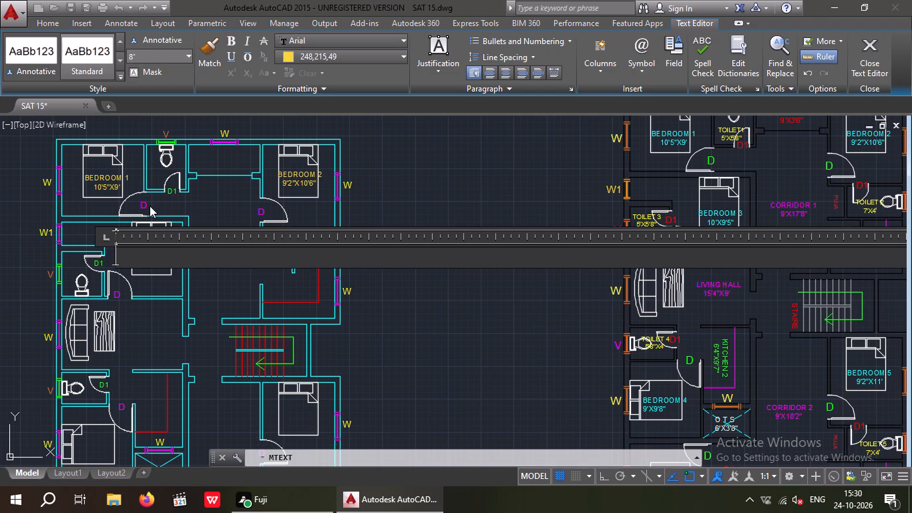
text(BEDRO)
text(OM)
key(space)
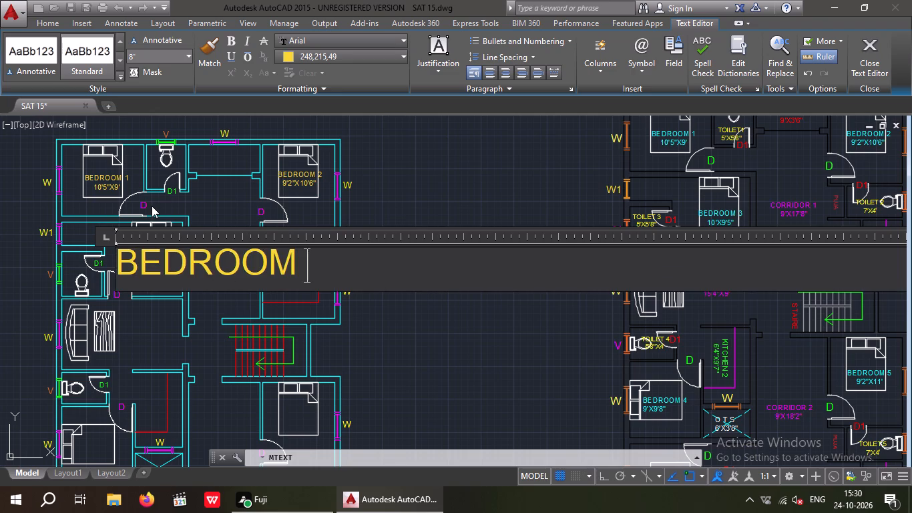
key(3)
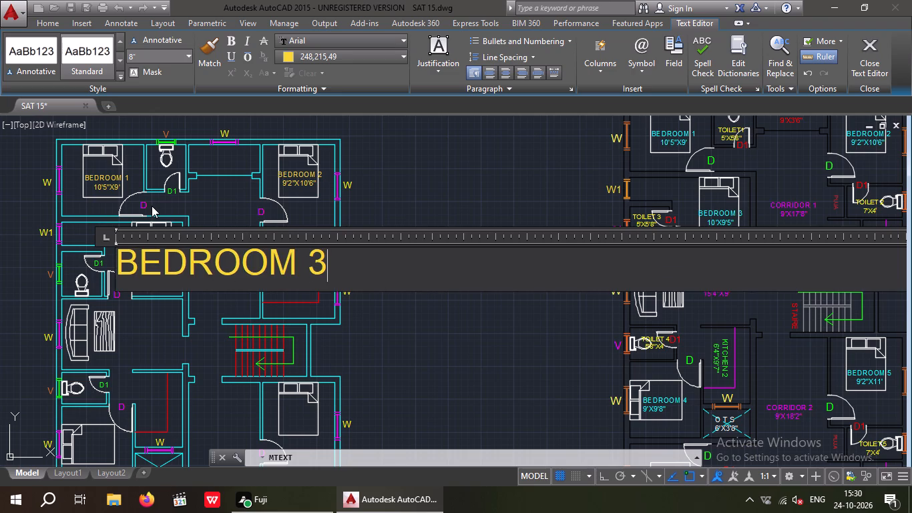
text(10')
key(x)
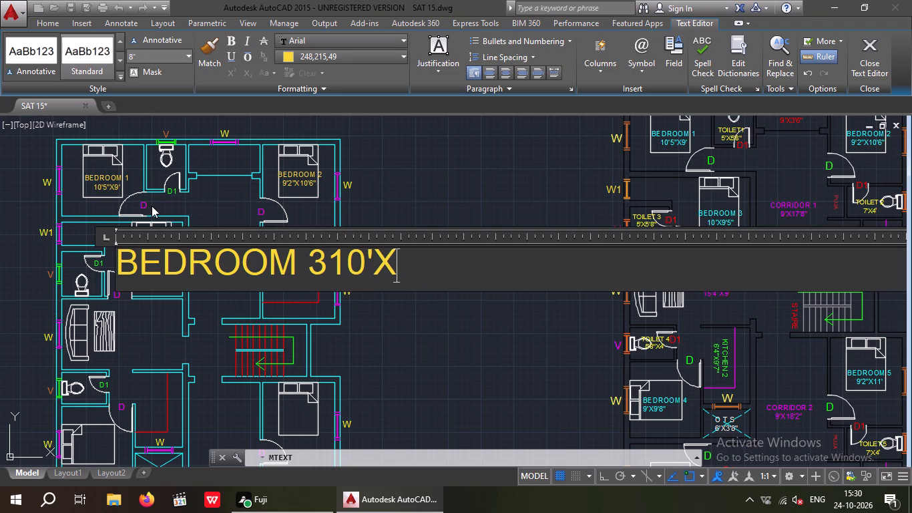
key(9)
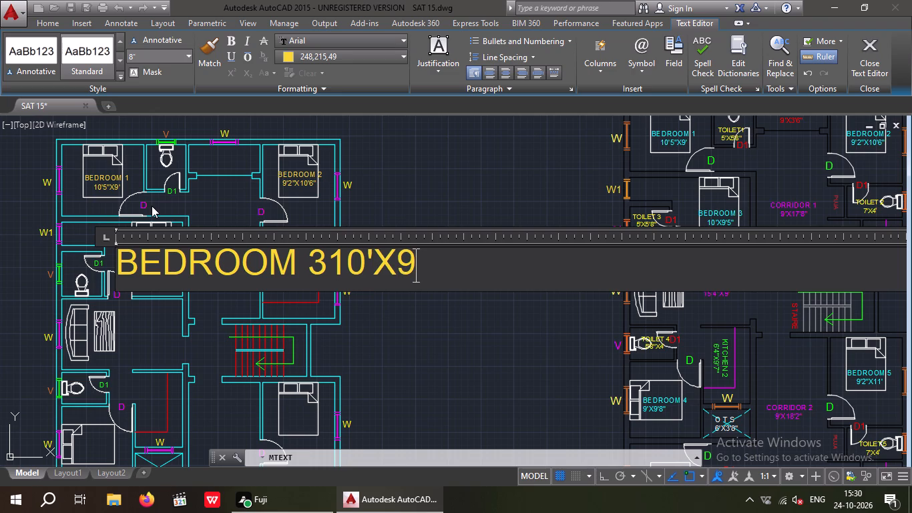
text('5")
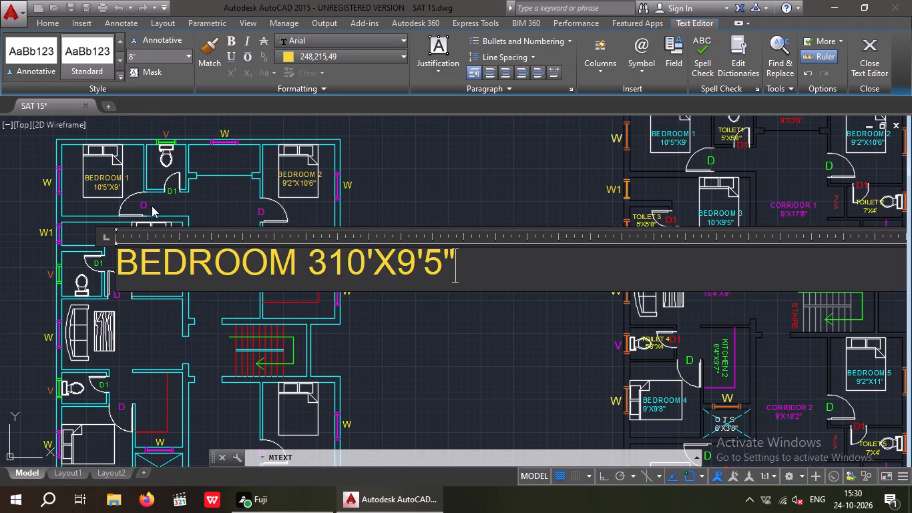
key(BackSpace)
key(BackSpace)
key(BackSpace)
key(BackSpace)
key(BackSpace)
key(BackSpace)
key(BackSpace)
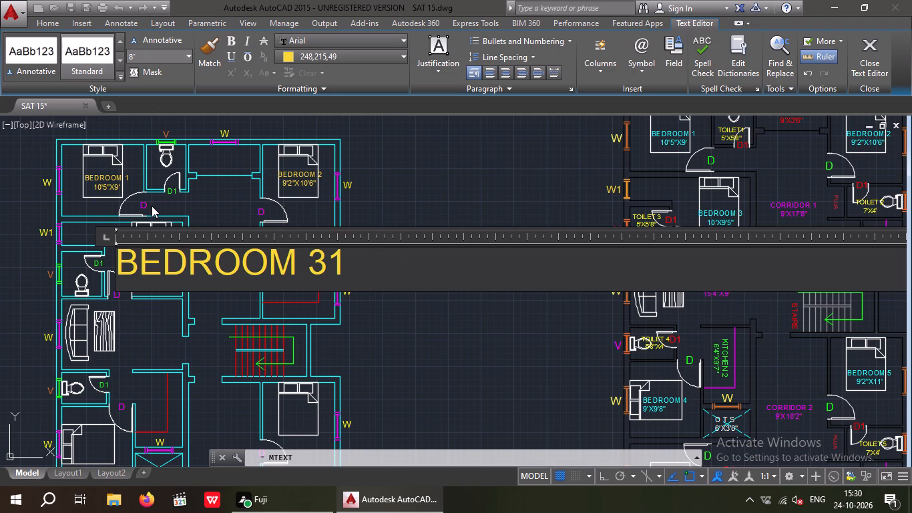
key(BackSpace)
Add 10'X9'5" as the second line under BEDROOM 3.
key(Return)
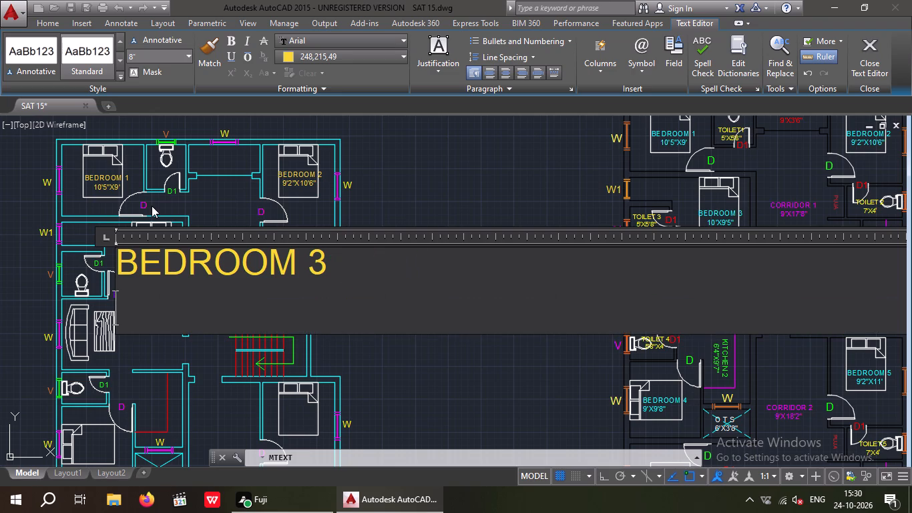
text(10')
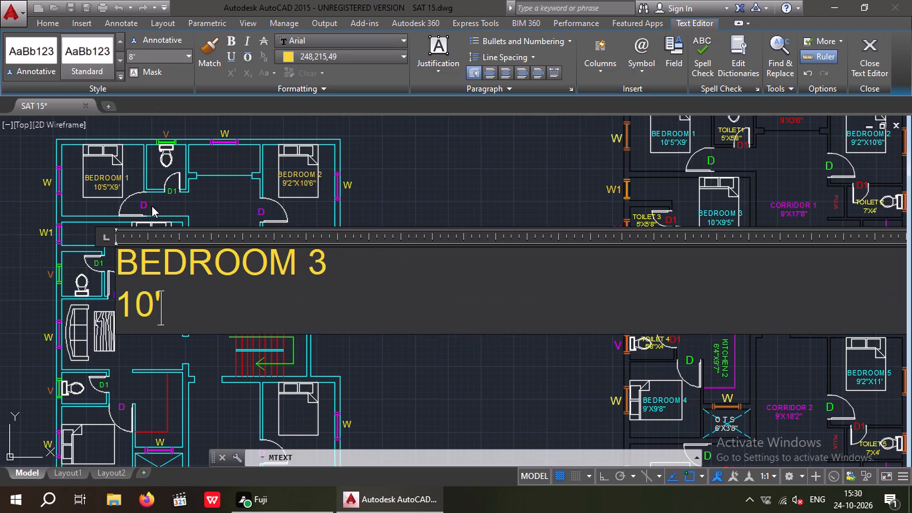
key(x)
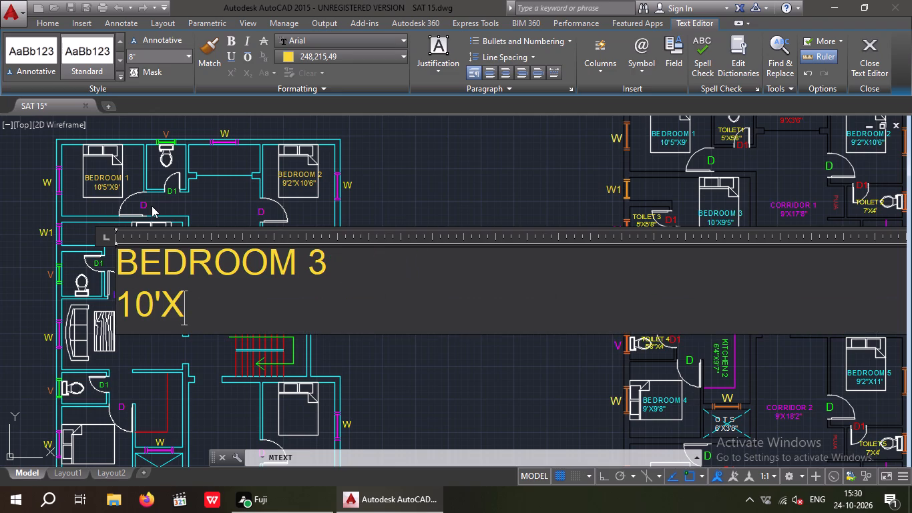
key(9)
key(apostrophe)
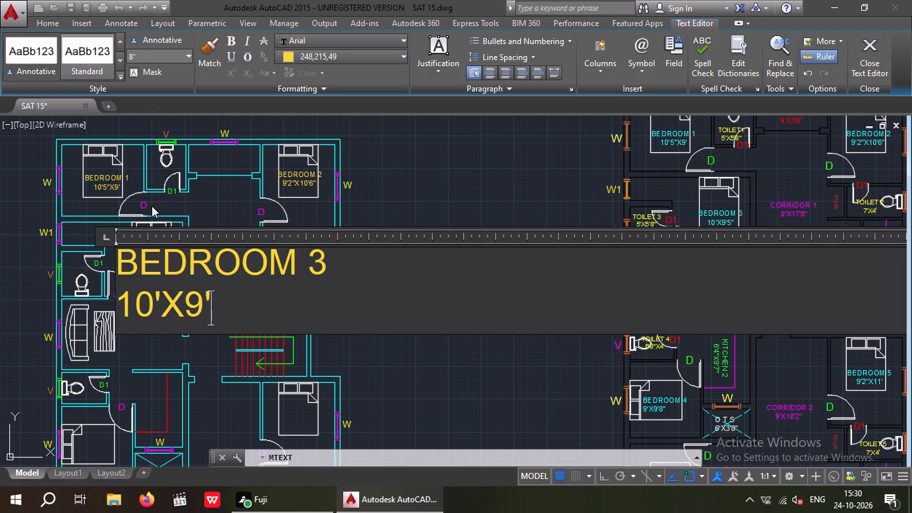
key(5)
key(shift+quotedbl)
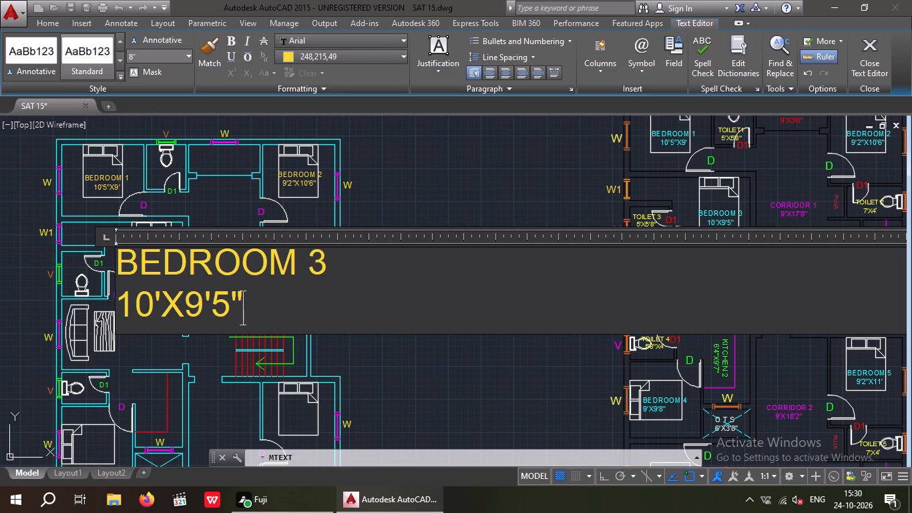
Indent the 10'X9'5" line by four spaces to centre it under BEDROOM 3, and finish the text.
key(Left)
key(Left)
key(Left)
key(Left)
key(Left)
key(Left)
key(Left)
key(Left)
key(space)
key(space)
key(space)
key(space)
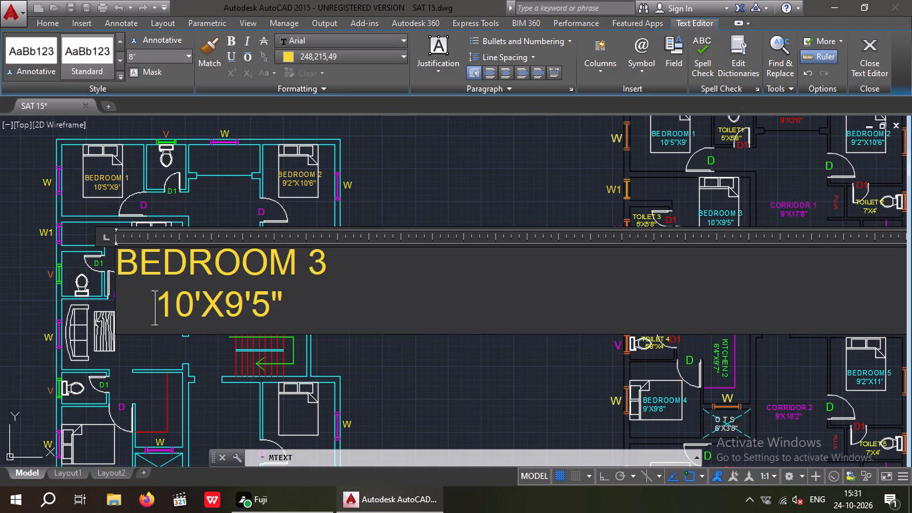
click(390, 216)
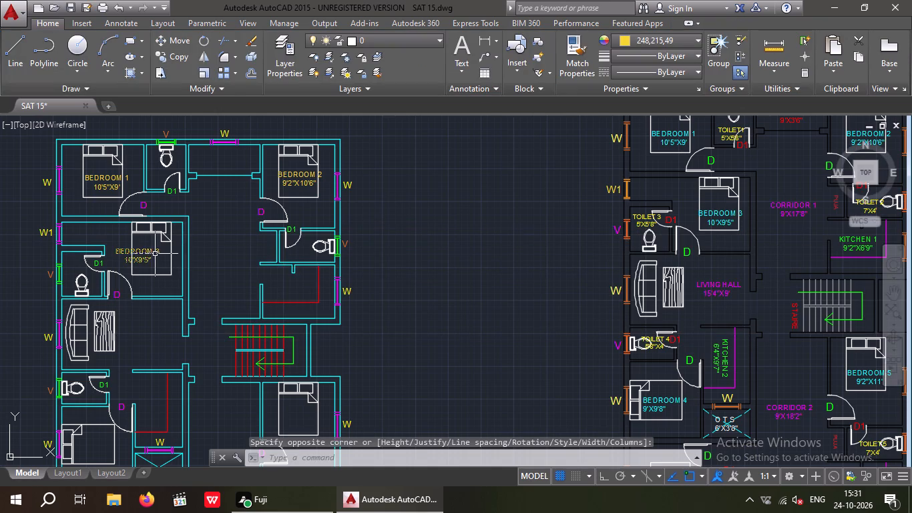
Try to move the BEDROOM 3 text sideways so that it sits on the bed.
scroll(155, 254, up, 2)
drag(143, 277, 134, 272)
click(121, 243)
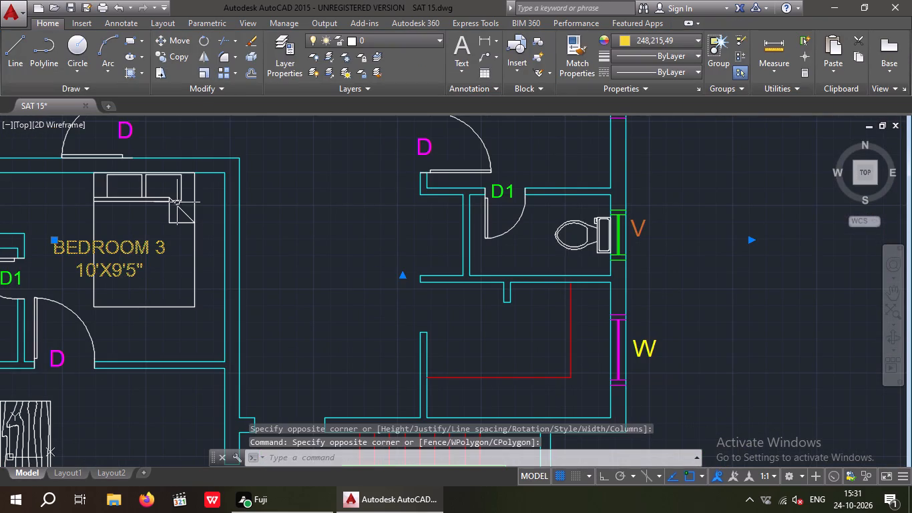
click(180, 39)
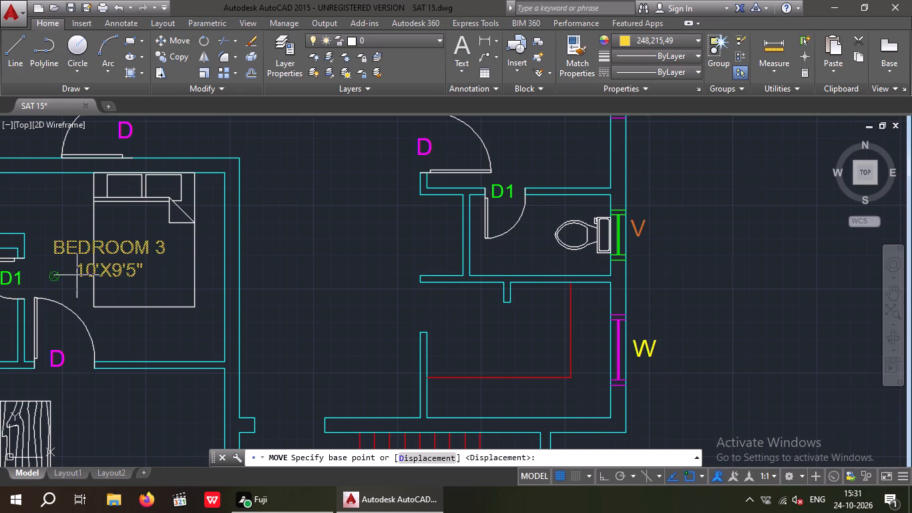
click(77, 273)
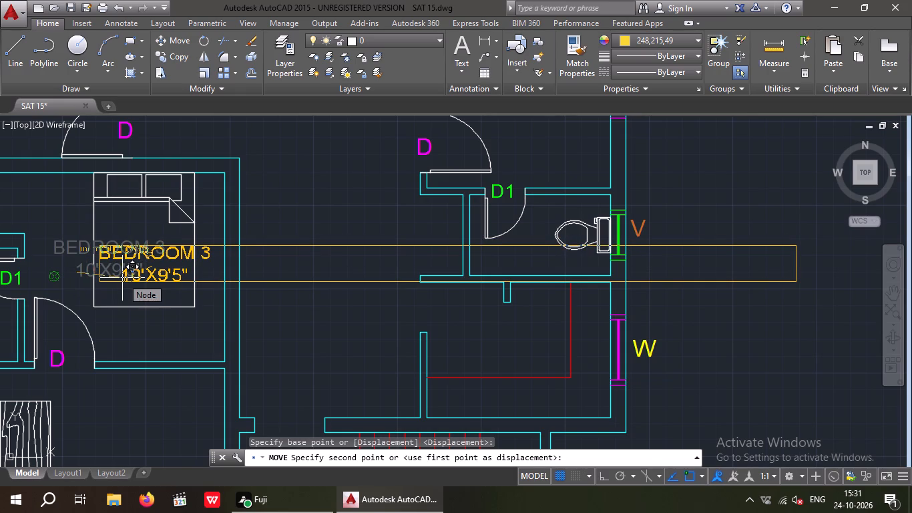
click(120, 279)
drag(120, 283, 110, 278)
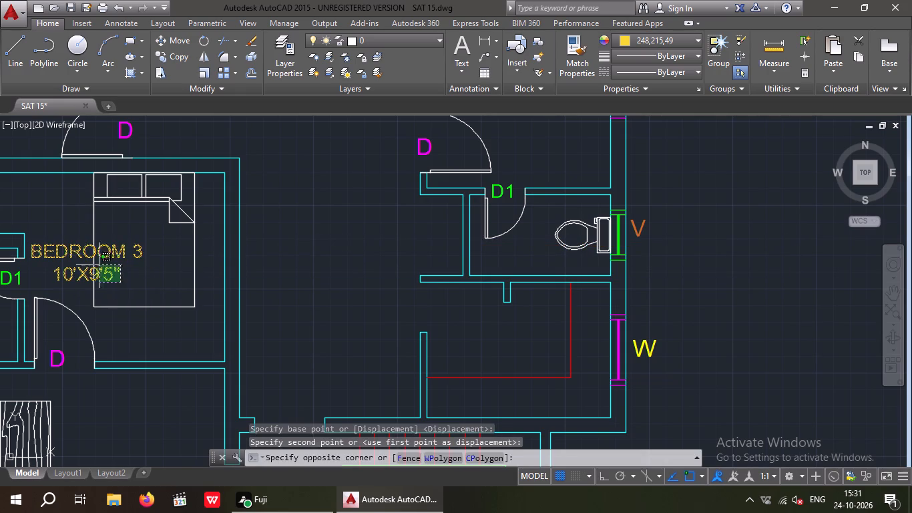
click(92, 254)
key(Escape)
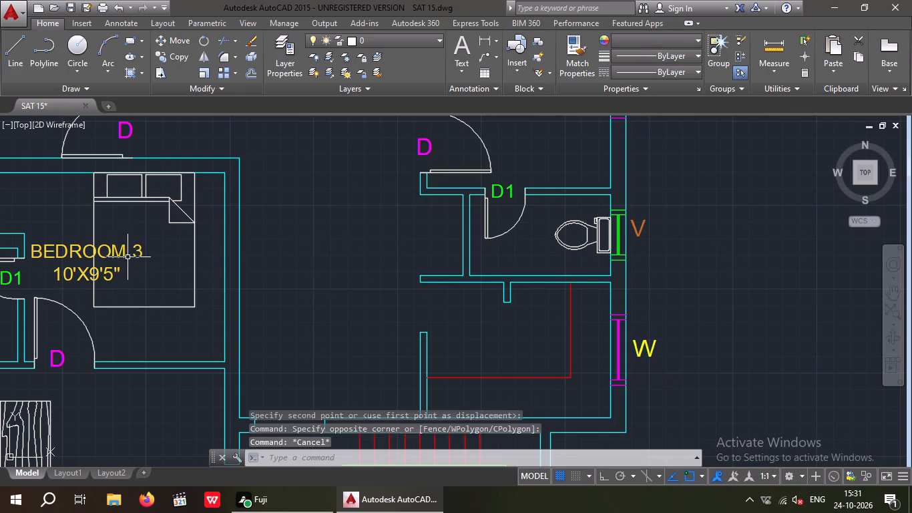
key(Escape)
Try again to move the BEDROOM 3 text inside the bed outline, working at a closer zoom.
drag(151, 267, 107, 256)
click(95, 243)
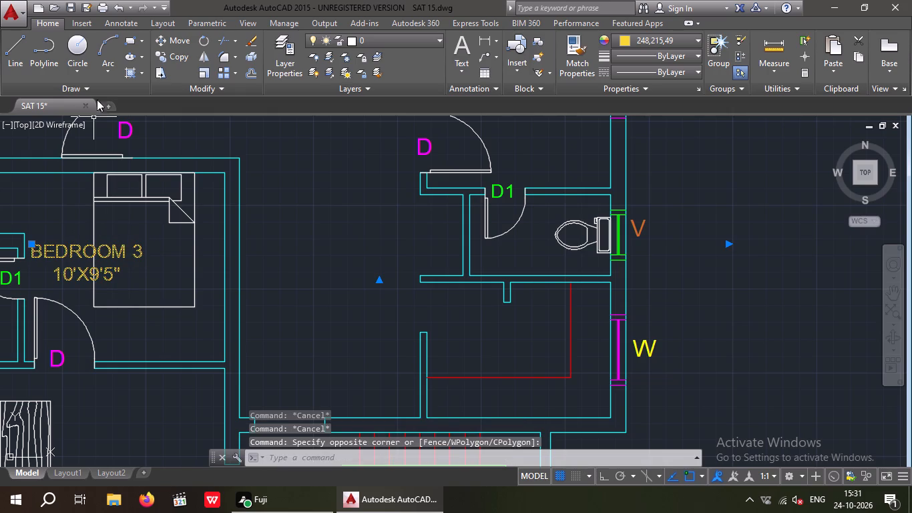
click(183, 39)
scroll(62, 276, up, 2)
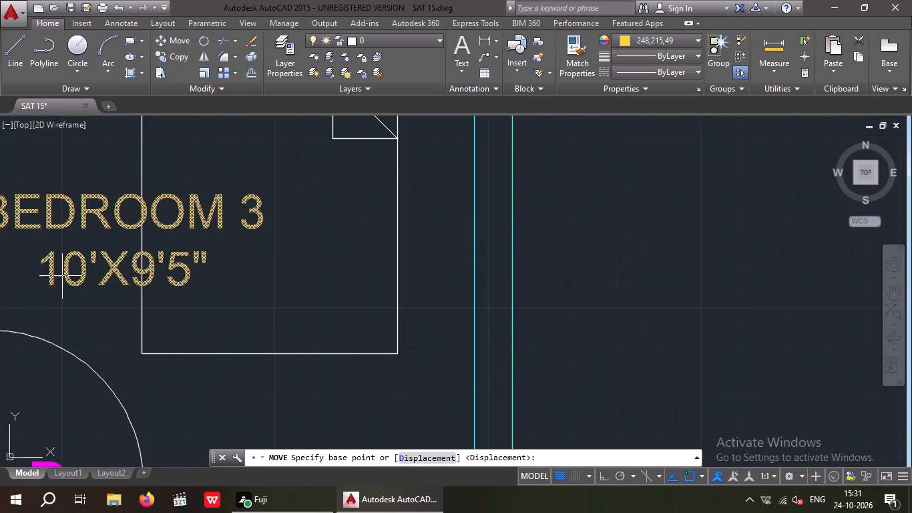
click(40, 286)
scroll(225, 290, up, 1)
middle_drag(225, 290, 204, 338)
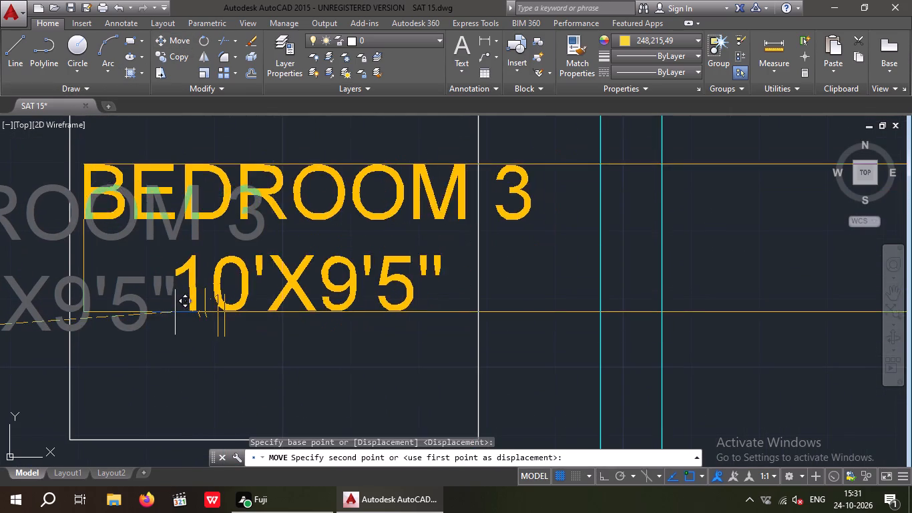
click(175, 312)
Move the BEDROOM 3 text to the right so that it lies over the lower half of the bed.
drag(183, 315, 176, 301)
click(145, 206)
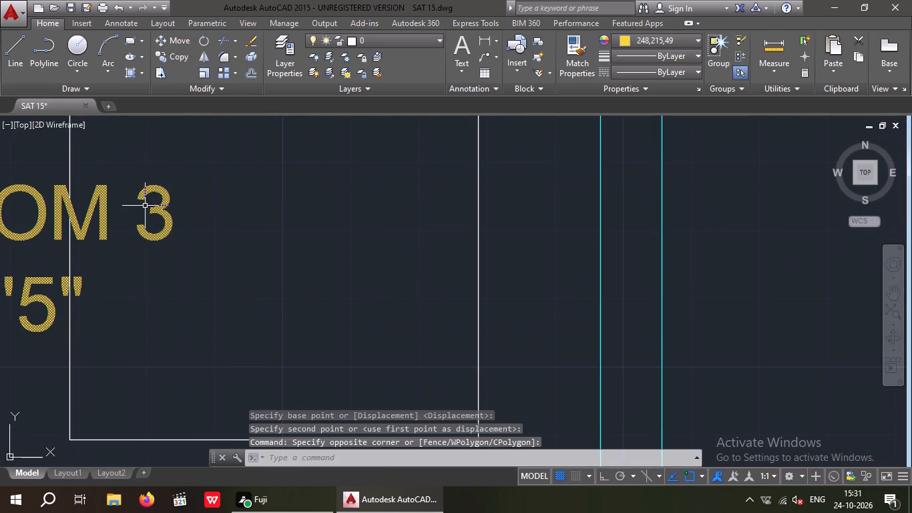
click(162, 37)
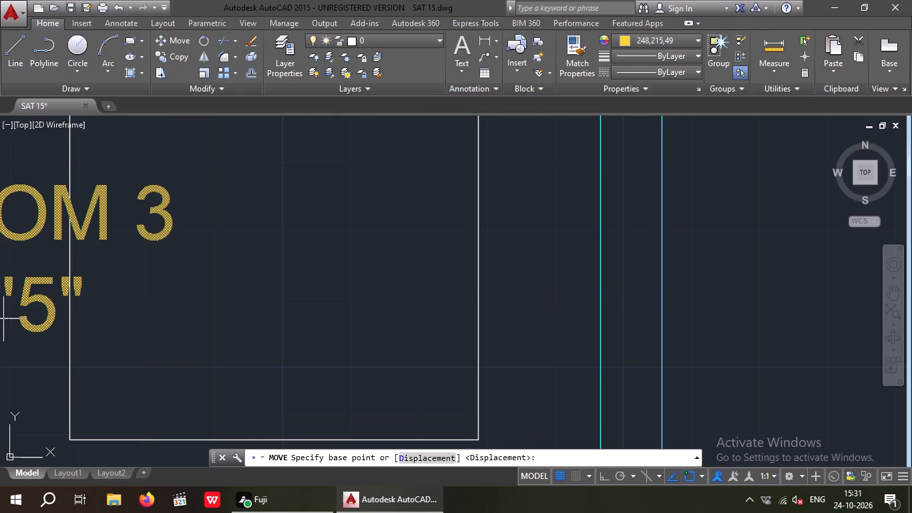
click(31, 328)
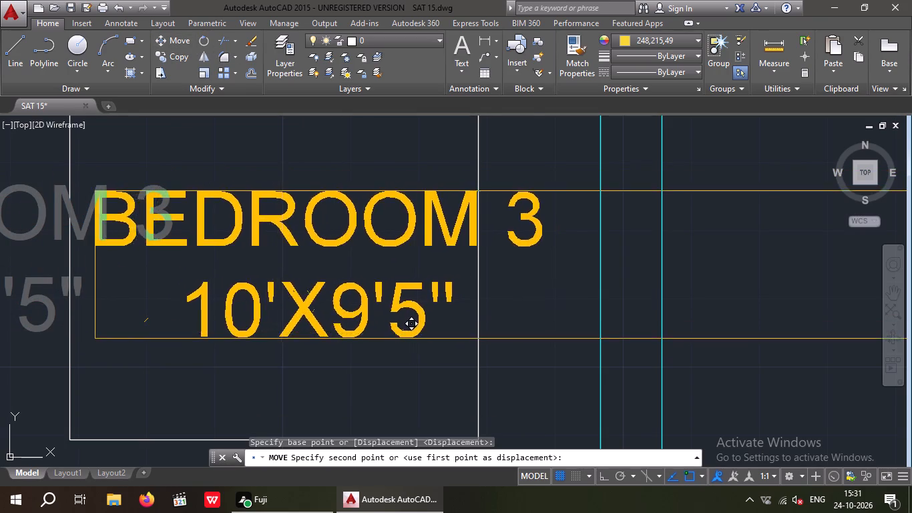
click(398, 335)
Start an 8" high multiline text reading BEDROOM 4 over the sideways bed in the bedroom beside the crossed OTS shaft.
scroll(357, 315, down, 2)
middle_drag(344, 327, 334, 324)
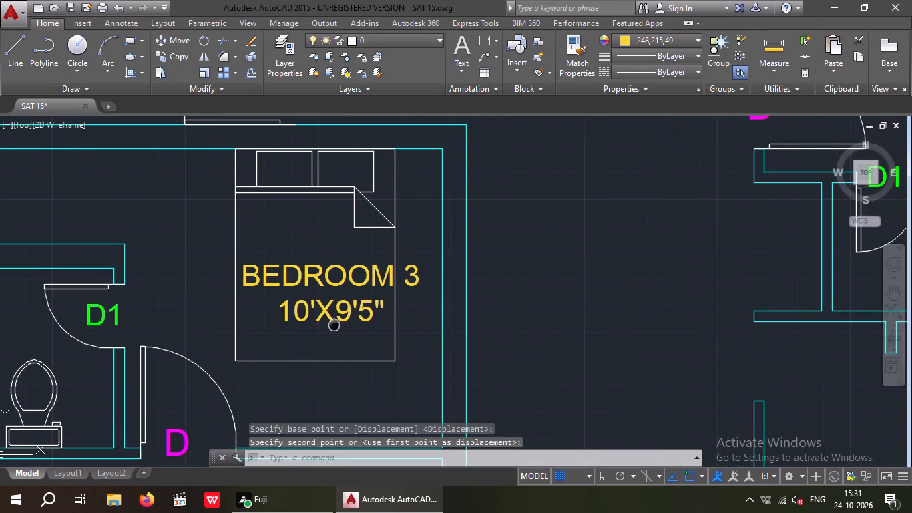
middle_drag(334, 324, 332, 324)
scroll(276, 300, down, 3)
middle_drag(284, 314, 252, 296)
middle_drag(304, 279, 56, 236)
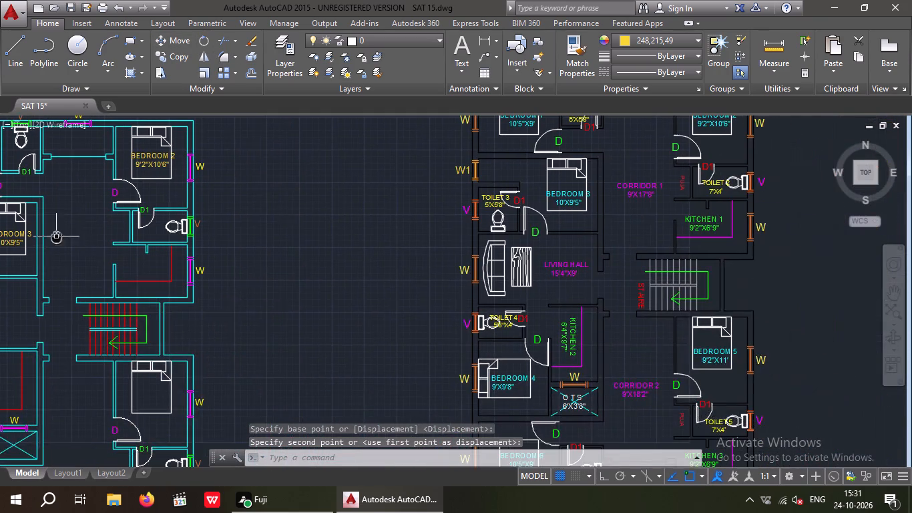
scroll(136, 290, down, 1)
middle_click(136, 290)
middle_drag(172, 321, 198, 293)
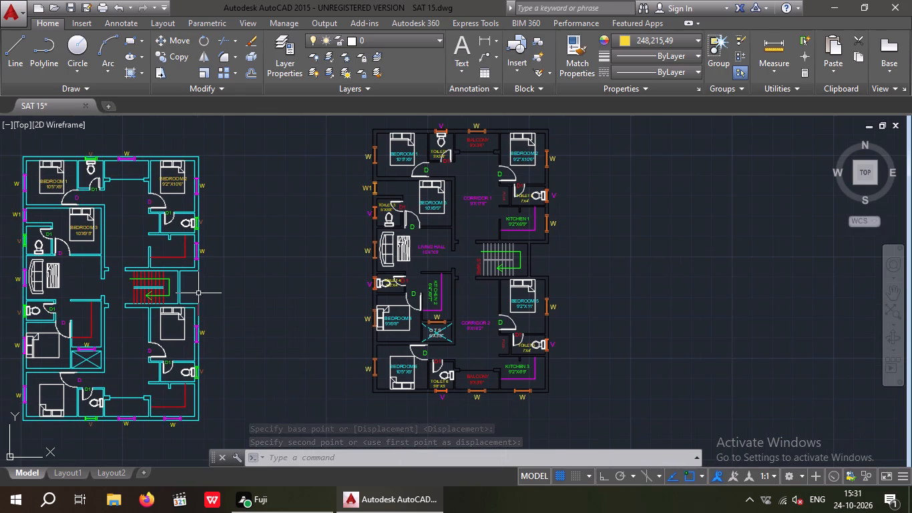
middle_drag(158, 343, 300, 325)
middle_drag(221, 341, 230, 313)
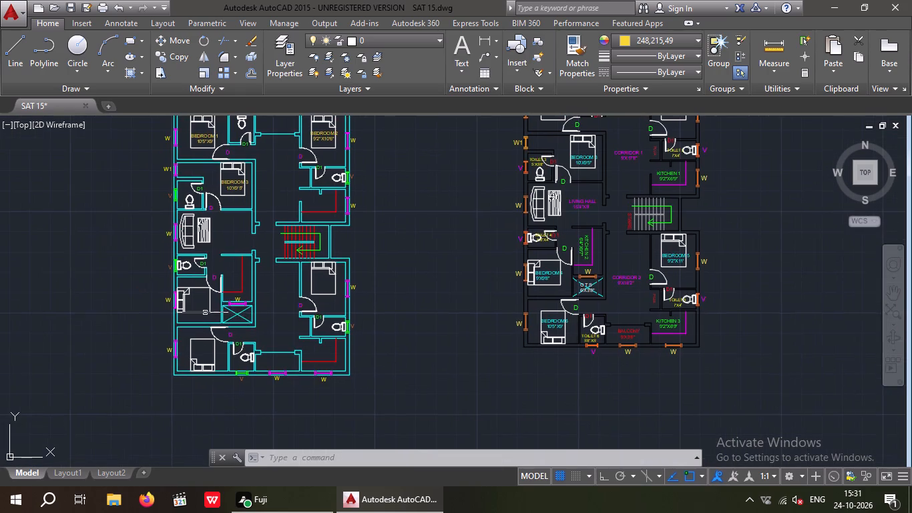
scroll(190, 303, up, 2)
middle_drag(188, 304, 130, 306)
scroll(129, 306, up, 1)
scroll(137, 297, down, 2)
middle_drag(147, 302, 156, 319)
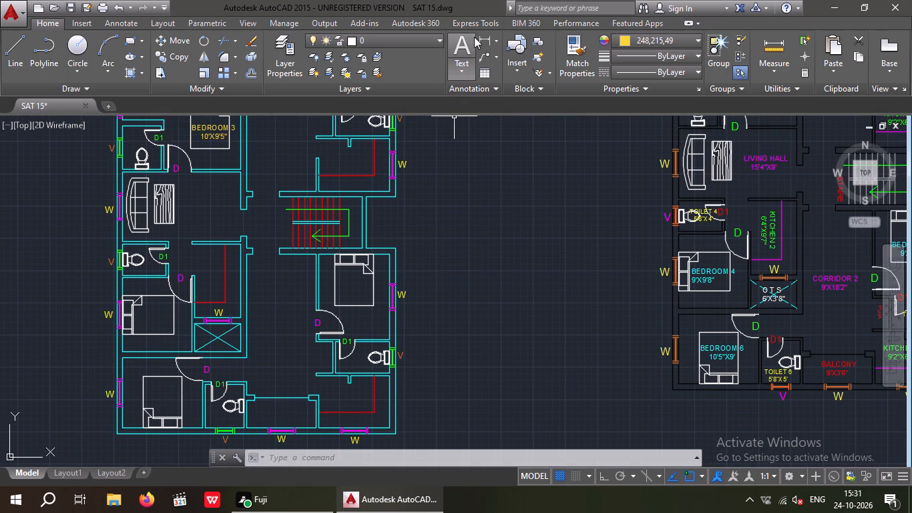
click(455, 50)
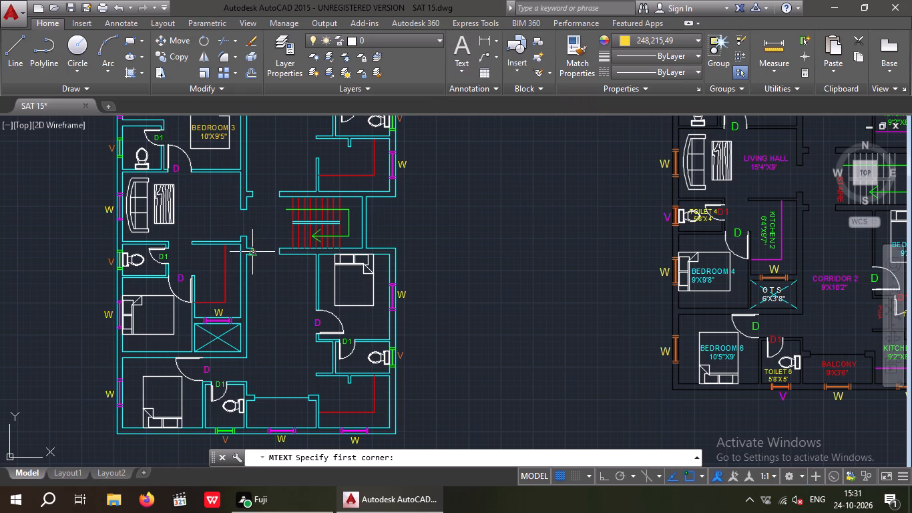
scroll(140, 329, up, 2)
scroll(150, 313, down, 1)
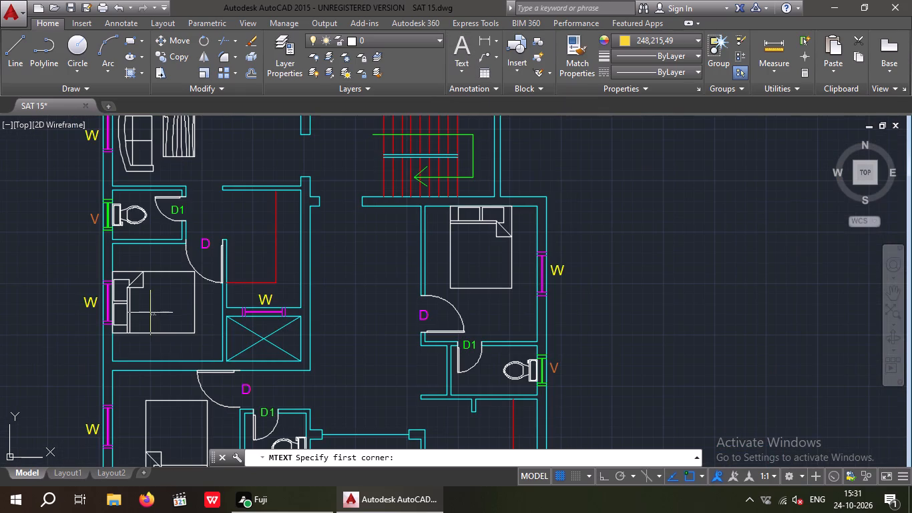
drag(150, 295, 154, 304)
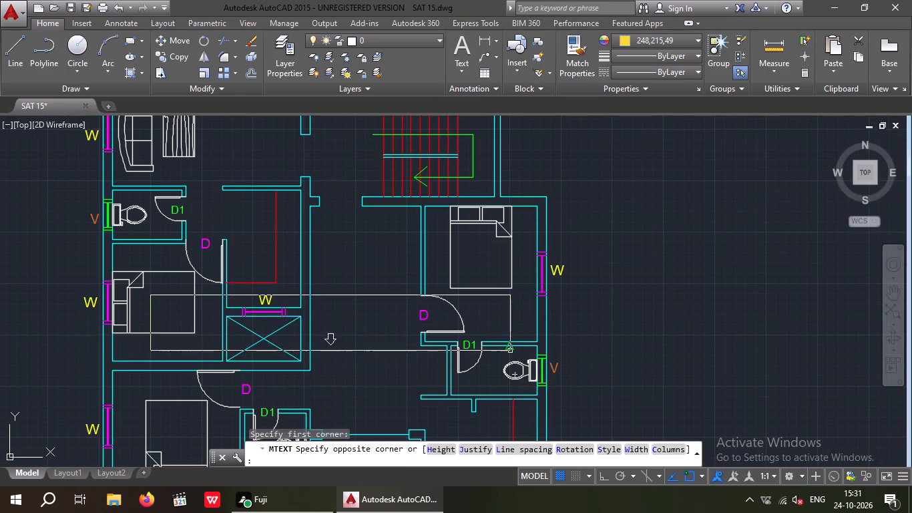
click(511, 347)
middle_drag(509, 279, 293, 236)
scroll(308, 245, down, 2)
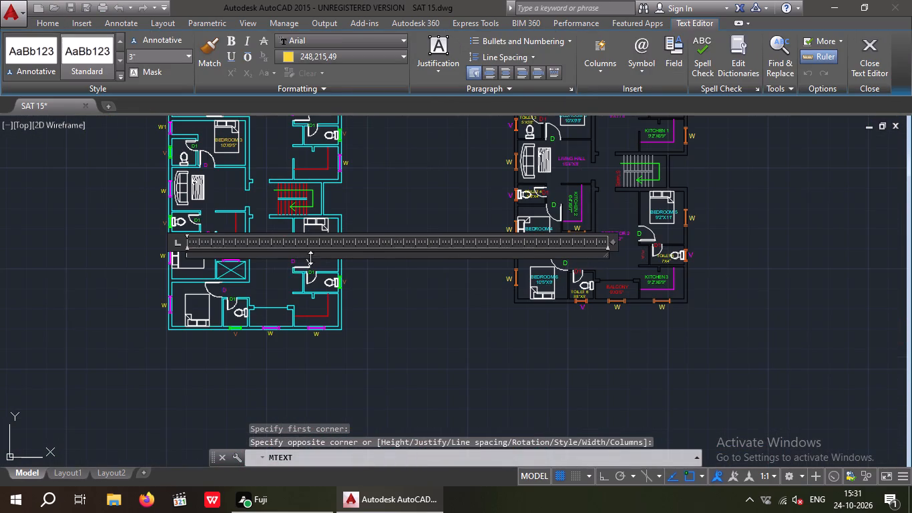
scroll(290, 220, up, 1)
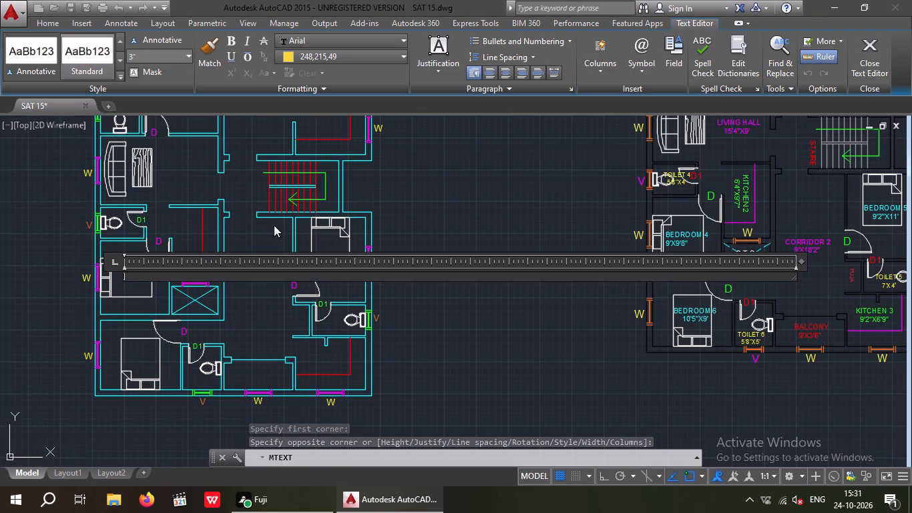
click(153, 53)
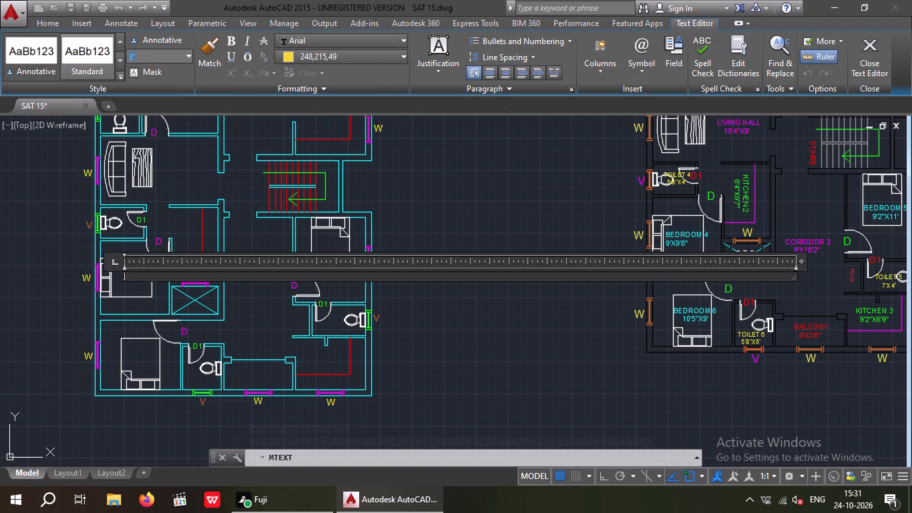
key(8)
key(shift+quotedbl)
key(Return)
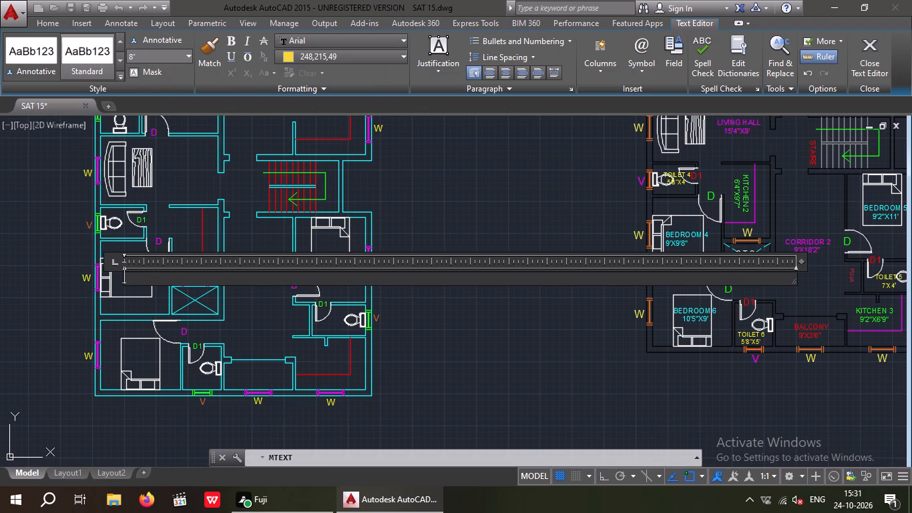
text(BEDROO)
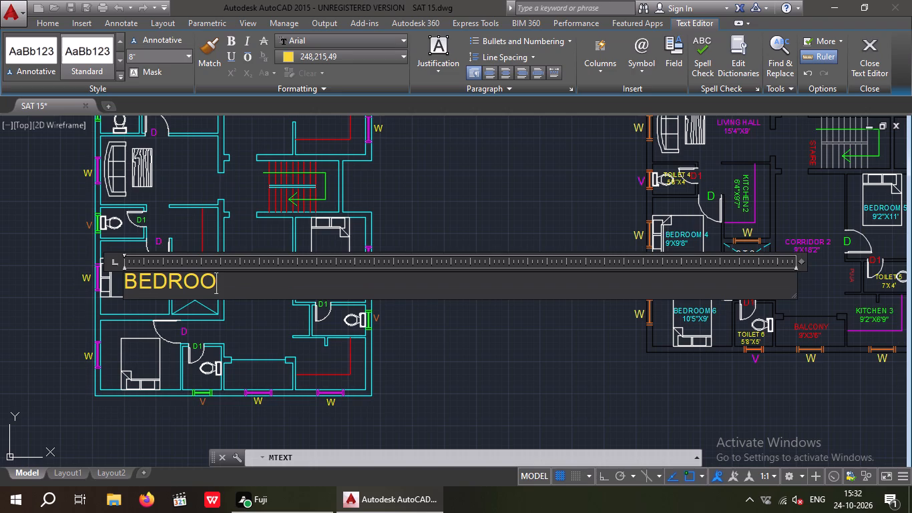
key(m)
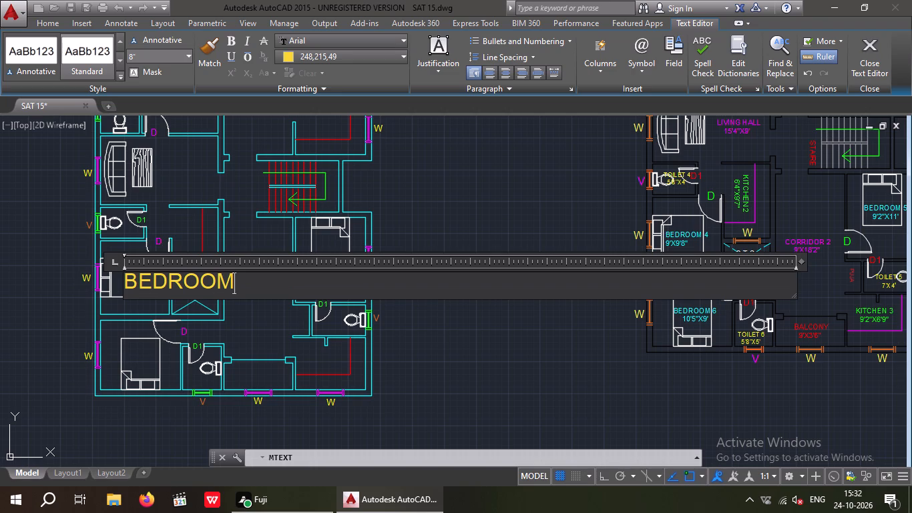
key(space)
text(4)
Add 9'X9'8" as the second line under BEDROOM 4.
key(Return)
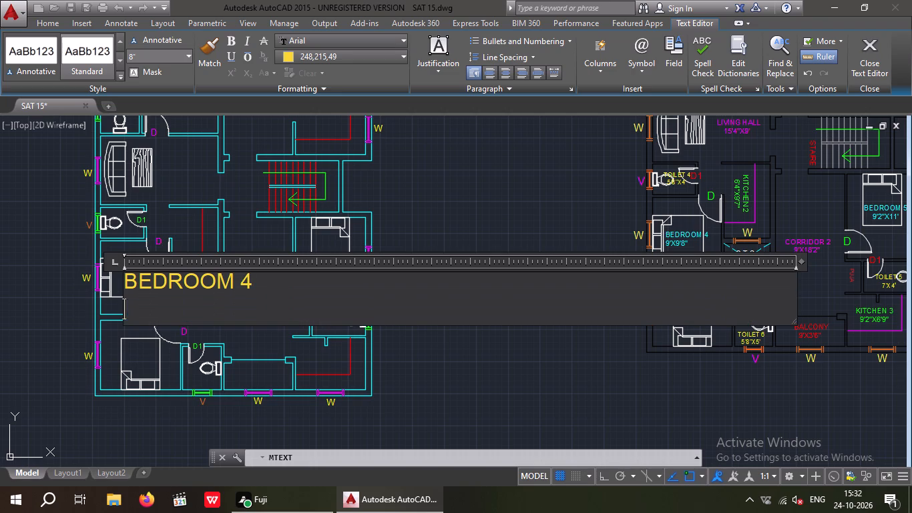
text(9')
text(9'8")
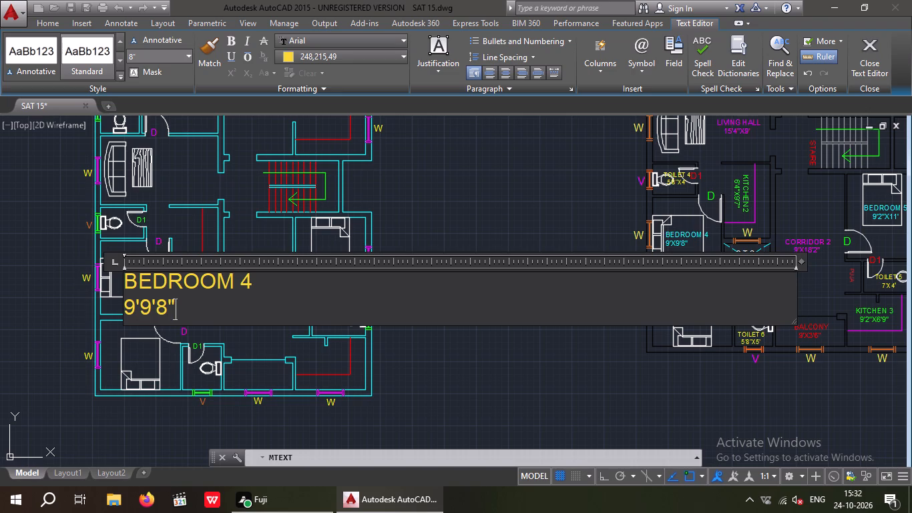
key(Left)
key(Left)
key(Left)
key(Left)
key(x)
Indent the 9'X9'8" line by four spaces to centre it under BEDROOM 4, and finish the text.
key(Left)
key(Left)
key(Left)
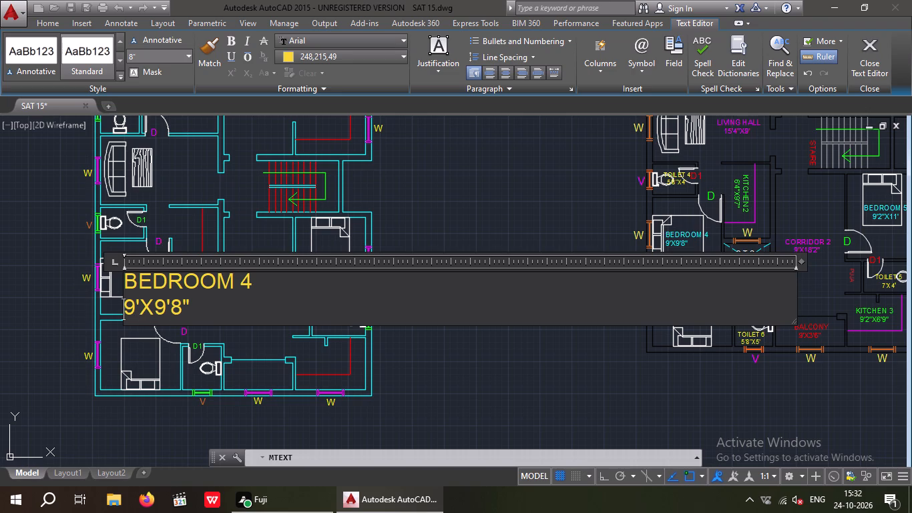
key(space)
key(space)
key(space)
key(space)
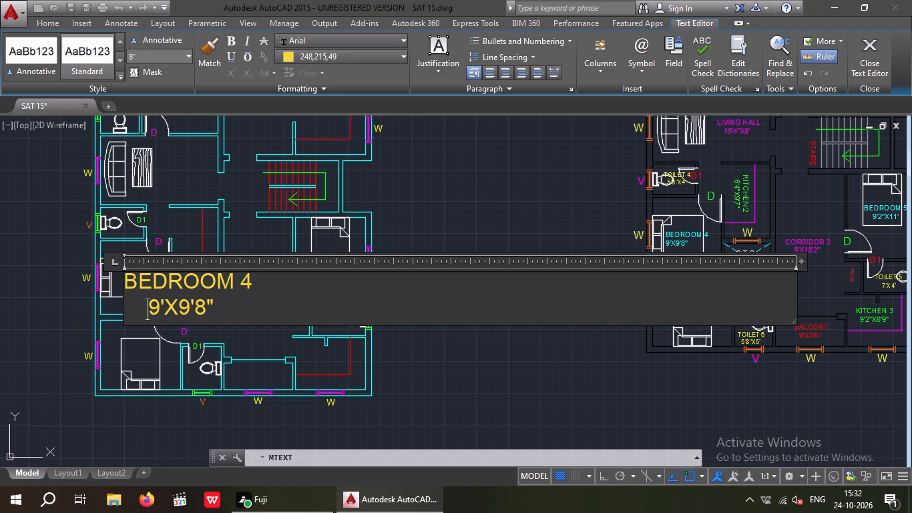
click(423, 216)
Move the BEDROOM 4 text left and slightly down so that it starts inside the sideways bed's outline, just past the folded sheet.
scroll(146, 283, up, 3)
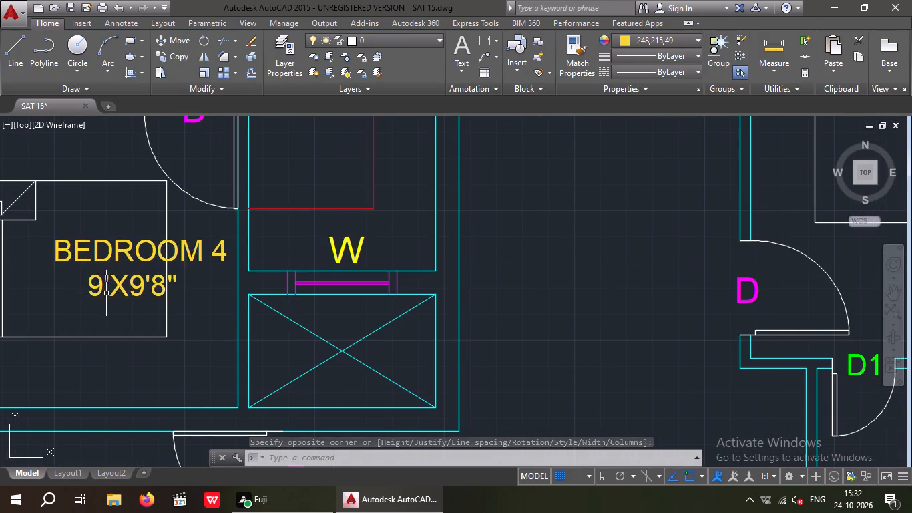
click(115, 291)
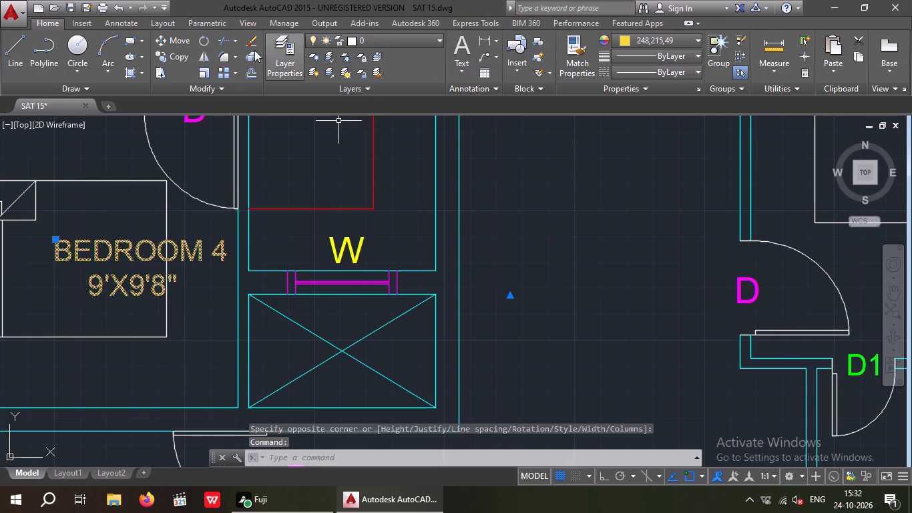
click(168, 39)
middle_drag(95, 247, 246, 236)
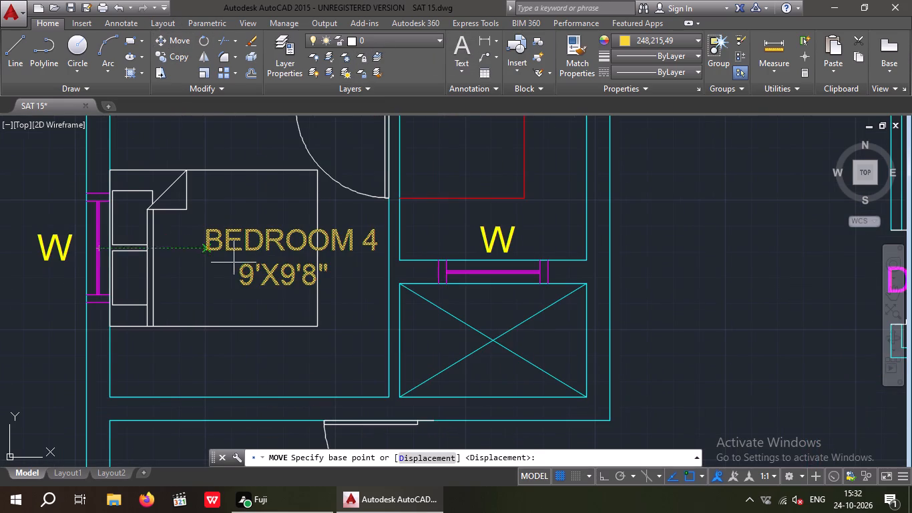
drag(238, 281, 230, 285)
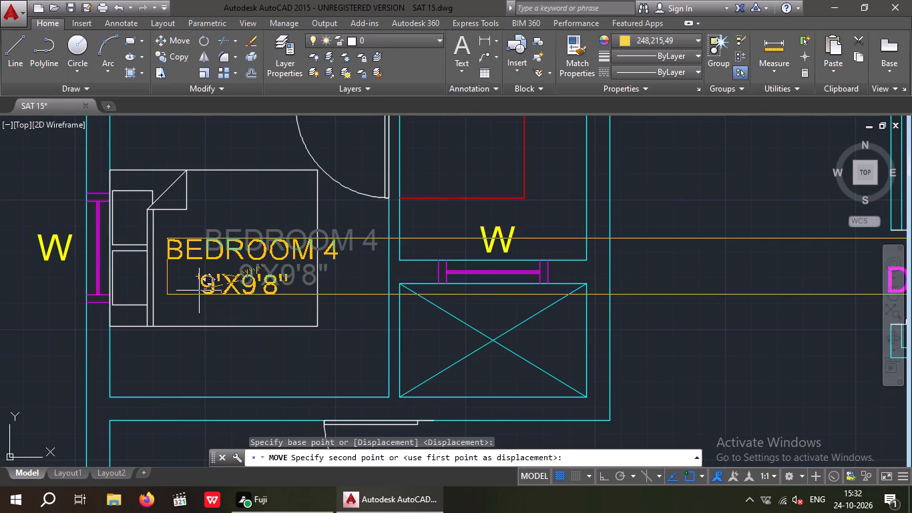
click(199, 291)
key(Escape)
key(Escape)
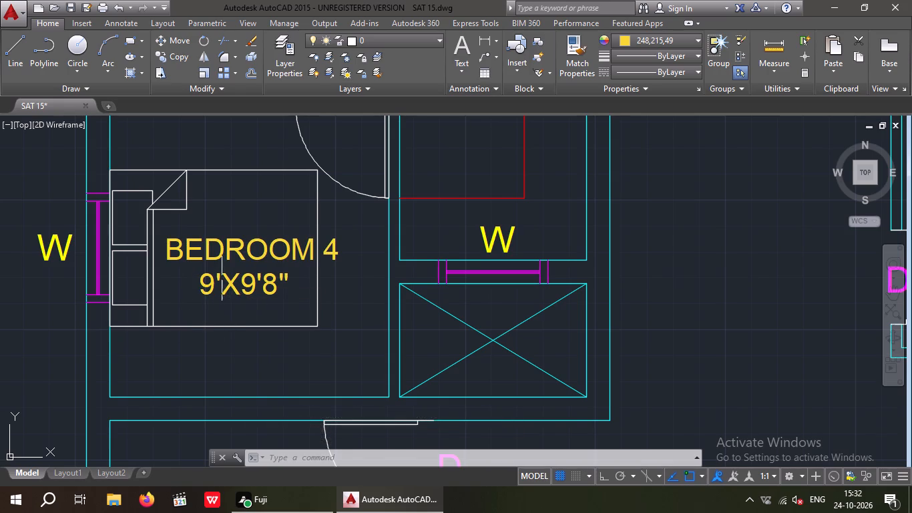
Start an 8" high multiline text reading BEDROOM 5 over the lower part of the bed in the bedroom below the staircase.
scroll(222, 277, down, 3)
middle_drag(242, 278, 161, 285)
middle_drag(293, 285, 134, 290)
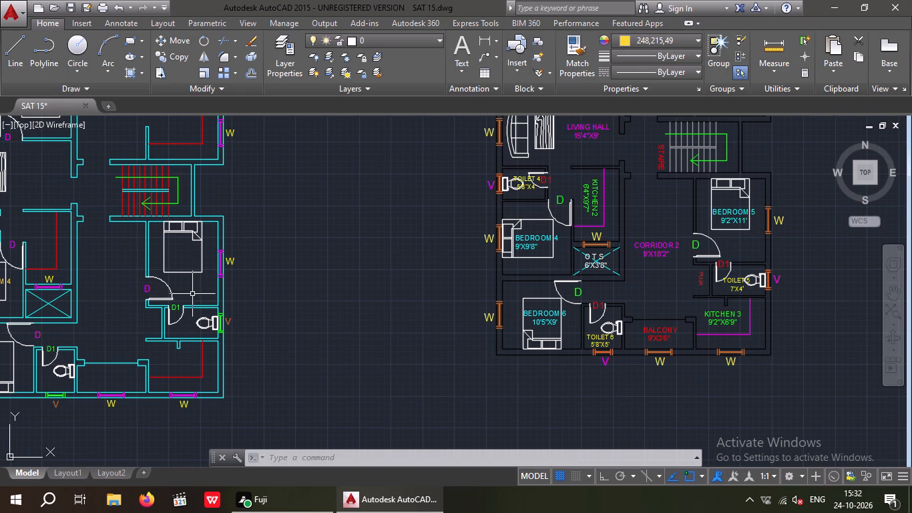
click(460, 41)
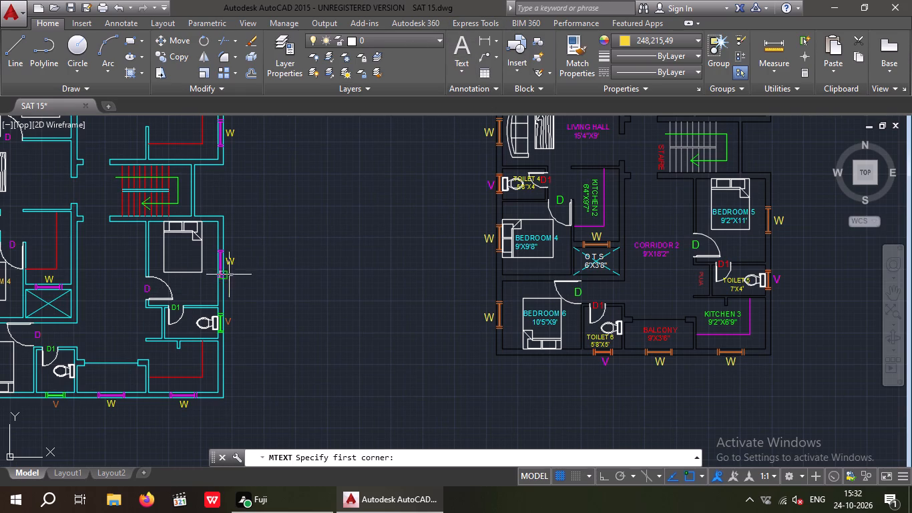
scroll(169, 269, up, 1)
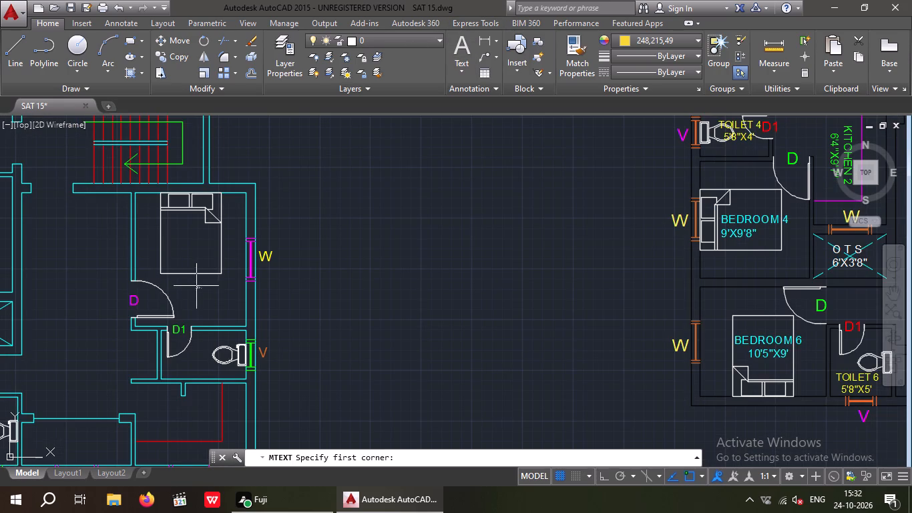
drag(150, 257, 199, 276)
click(509, 297)
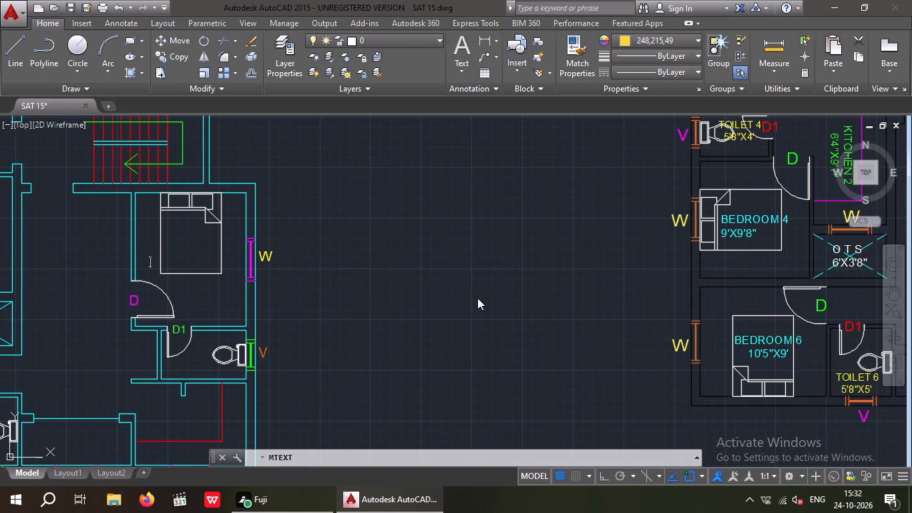
click(156, 59)
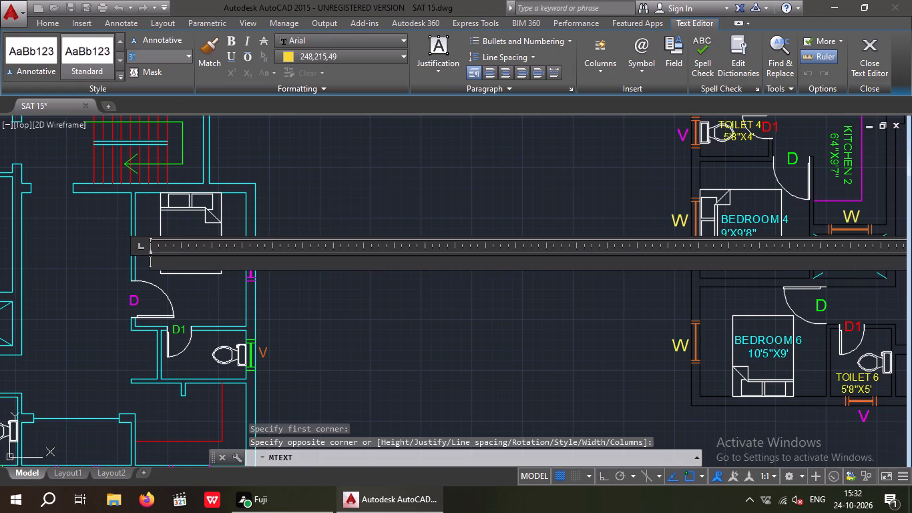
key(8)
key(shift+quotedbl)
key(Return)
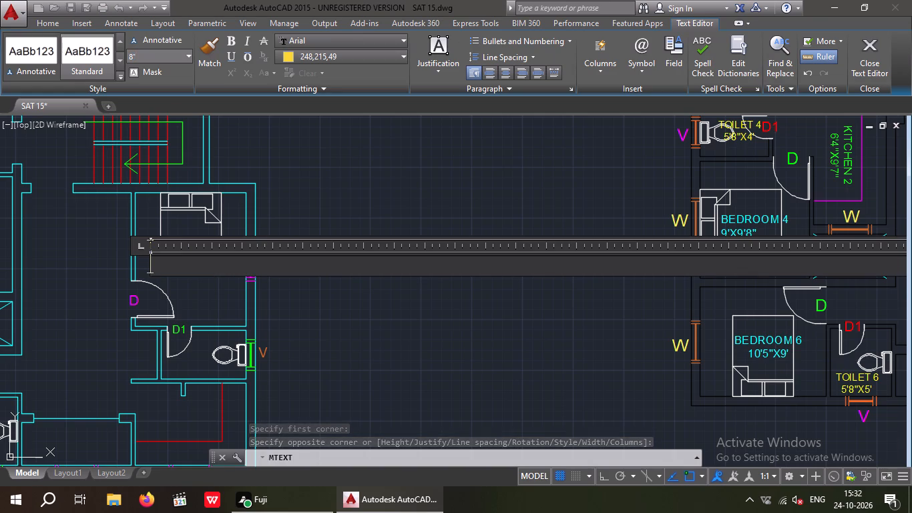
scroll(158, 67, down, 1)
scroll(214, 149, down, 1)
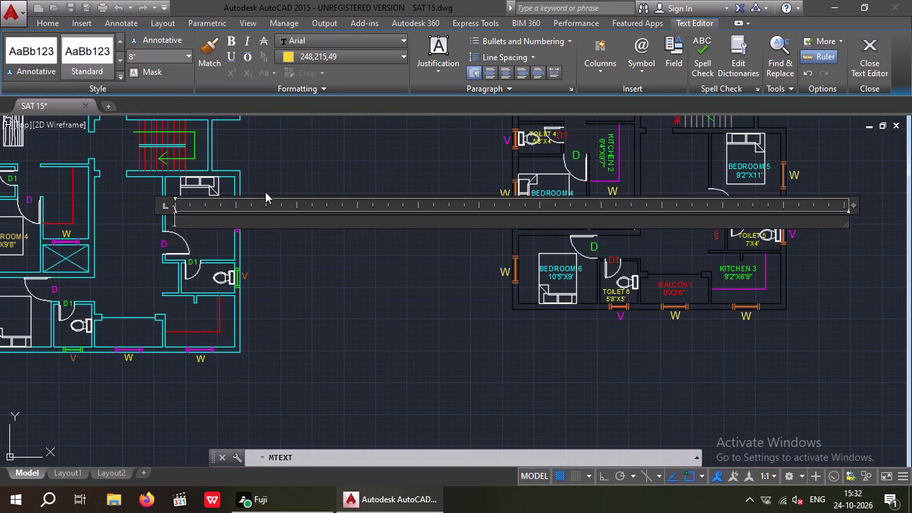
text(BEDROOM)
key(space)
text(5)
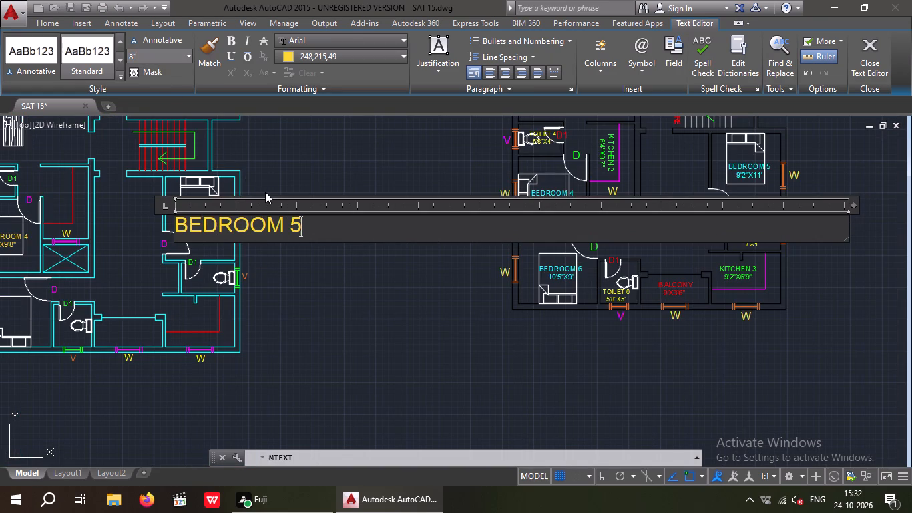
key(Return)
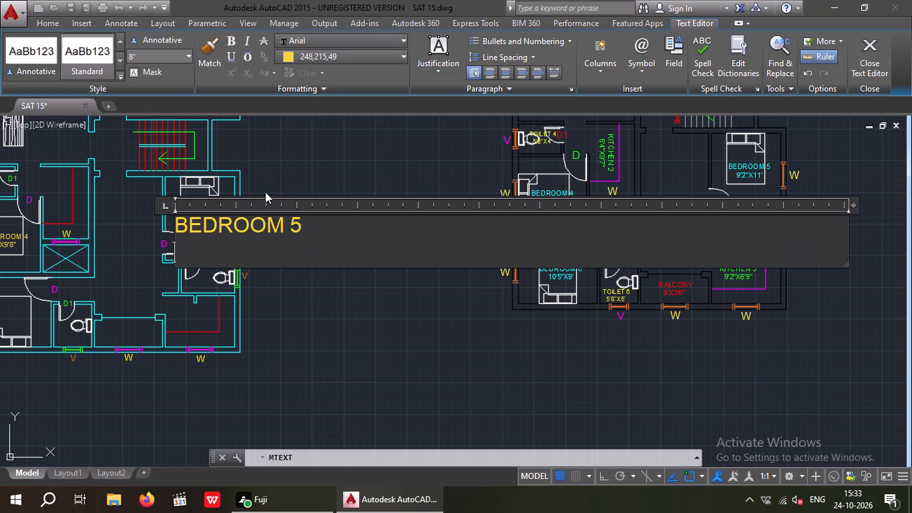
Add 9'2"X11' as the second line under BEDROOM 5, indented by three spaces, and finish the text.
text(9'2")
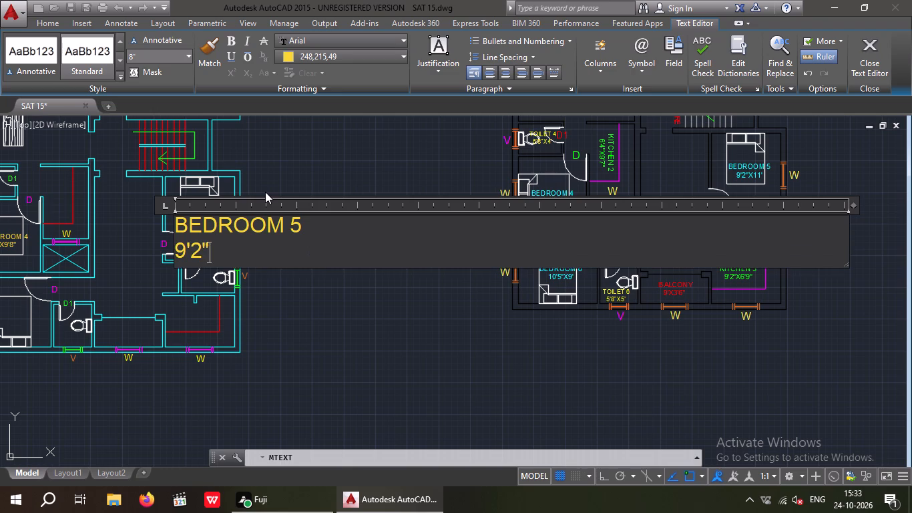
key(x)
text(11')
key(Left)
key(Left)
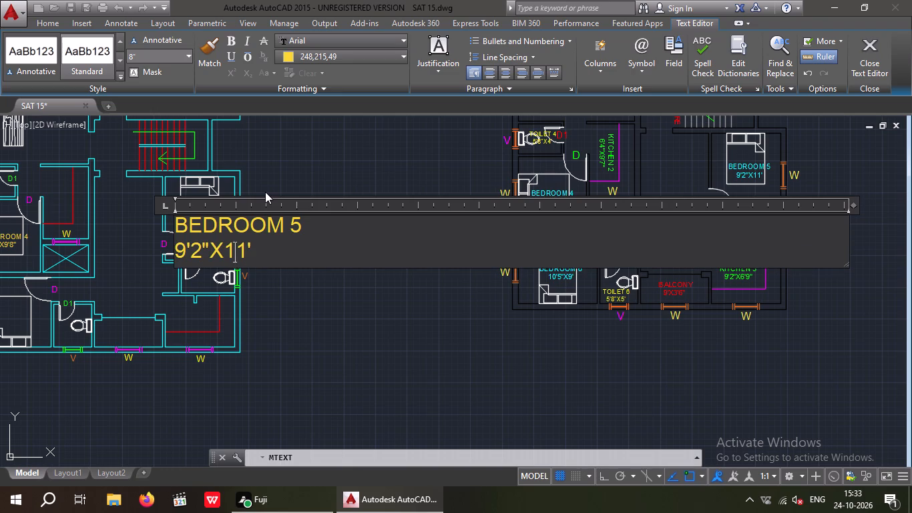
key(Left)
key(Left)
key(Left)
key(Left)
key(Left)
key(Left)
key(space)
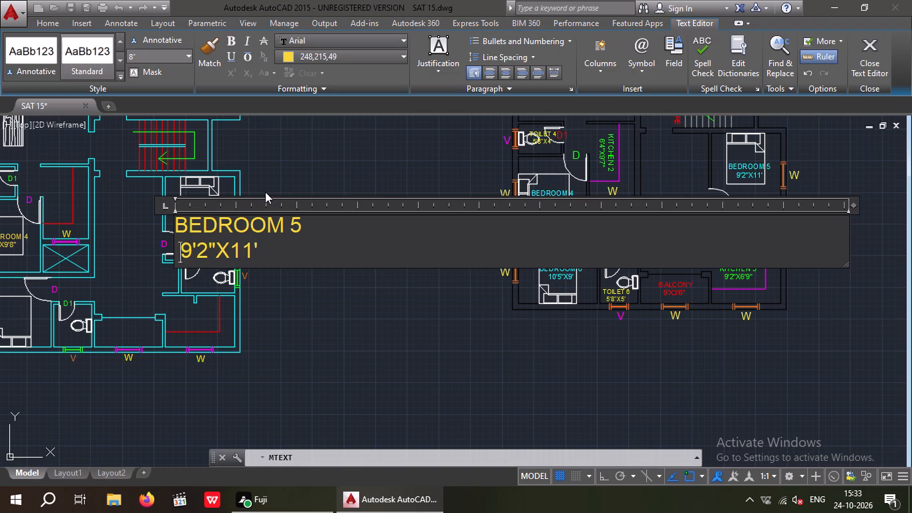
key(space)
key(space)
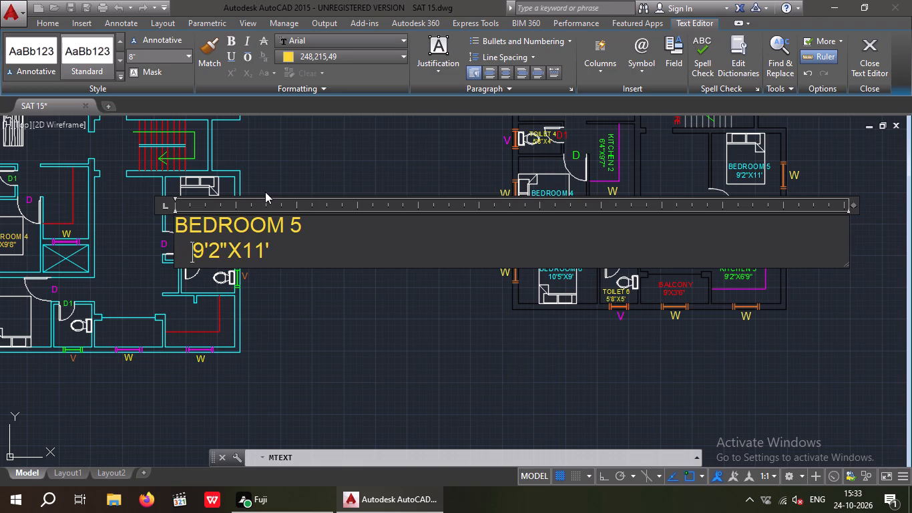
click(386, 138)
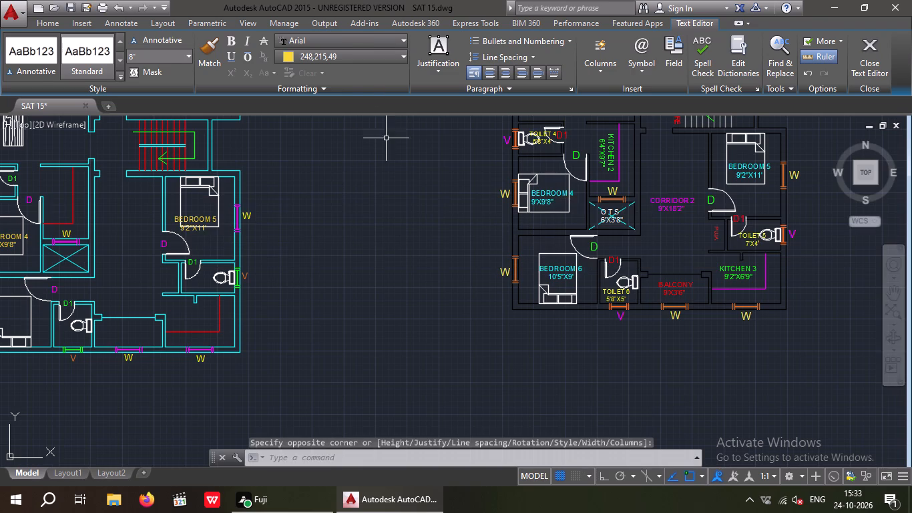
Move the BEDROOM 5 text down and right so that it sits just below the bed, beside the door swing.
scroll(190, 222, up, 3)
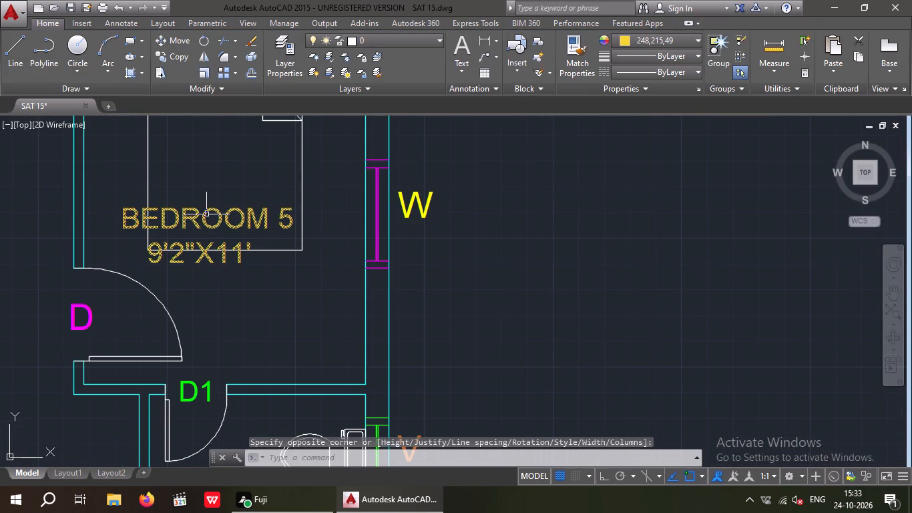
click(205, 219)
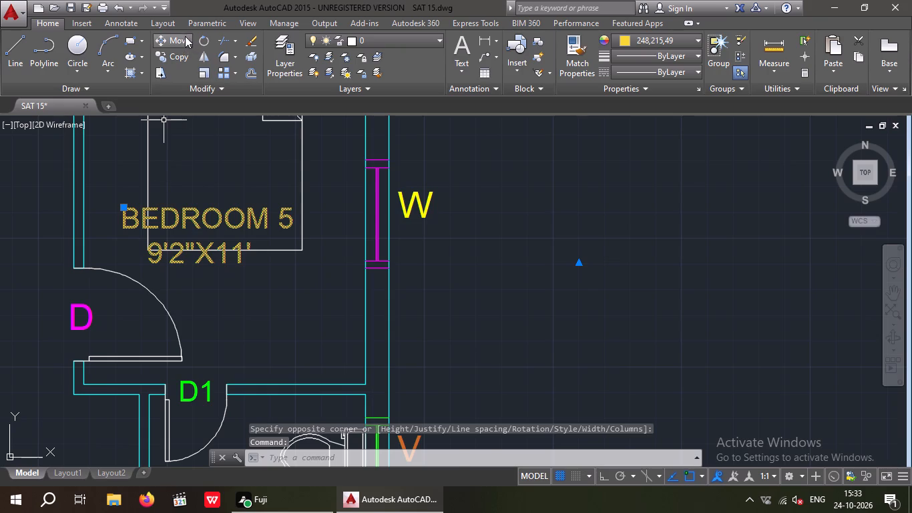
click(185, 36)
click(156, 263)
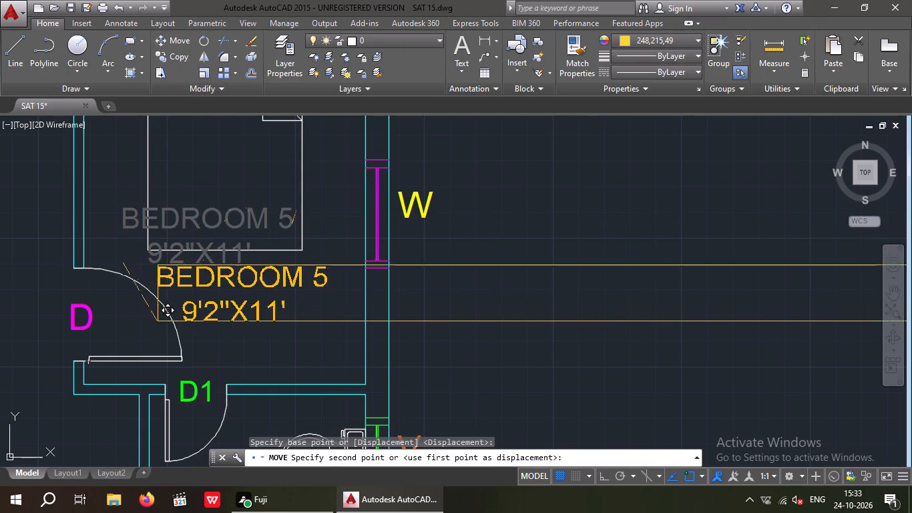
scroll(146, 311, up, 2)
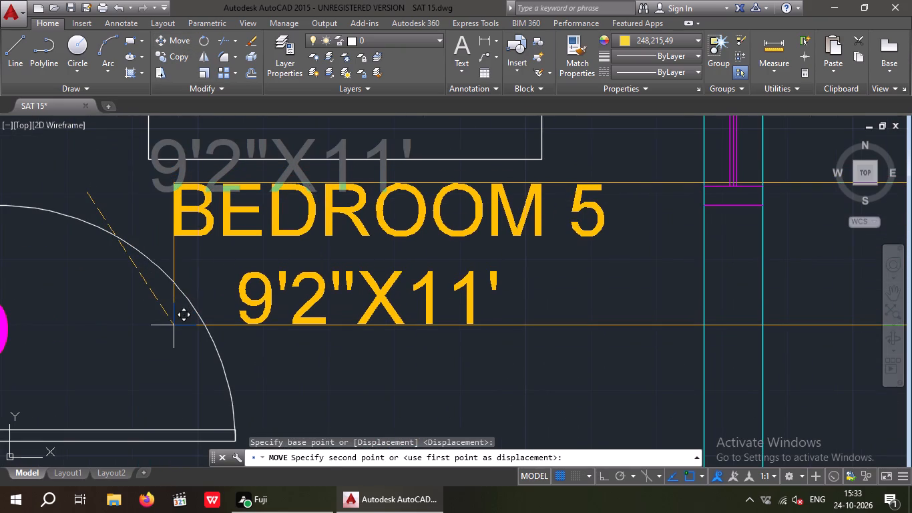
click(174, 325)
scroll(181, 285, down, 3)
middle_drag(188, 287, 217, 253)
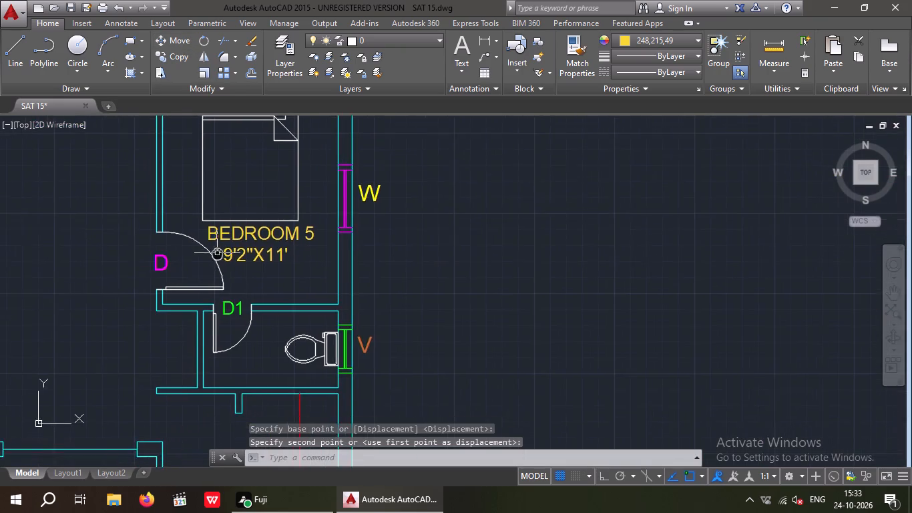
Start an 8" high multiline text reading BEDROOM 6 over the bed in the cyan plan's lower-left corner bedroom.
scroll(215, 252, down, 3)
middle_drag(202, 287, 236, 201)
middle_drag(205, 276, 224, 283)
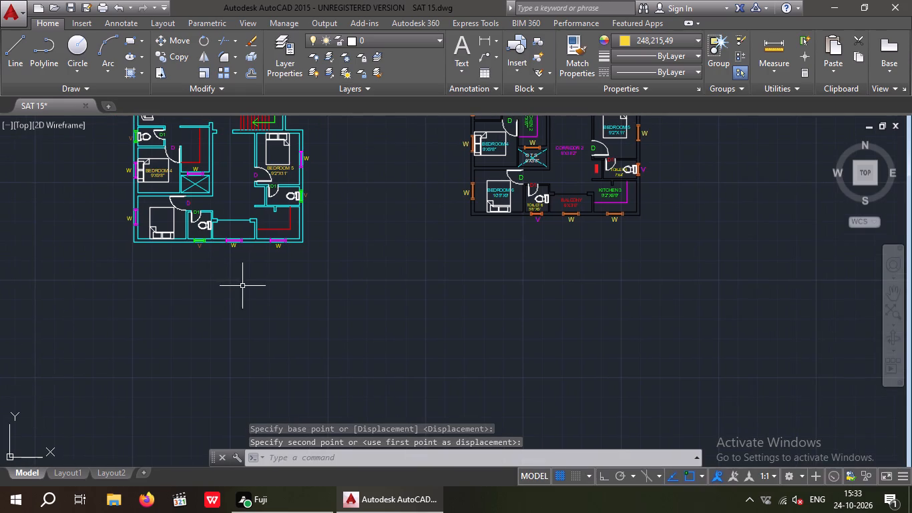
scroll(154, 214, up, 4)
middle_drag(168, 230, 197, 238)
scroll(198, 240, down, 2)
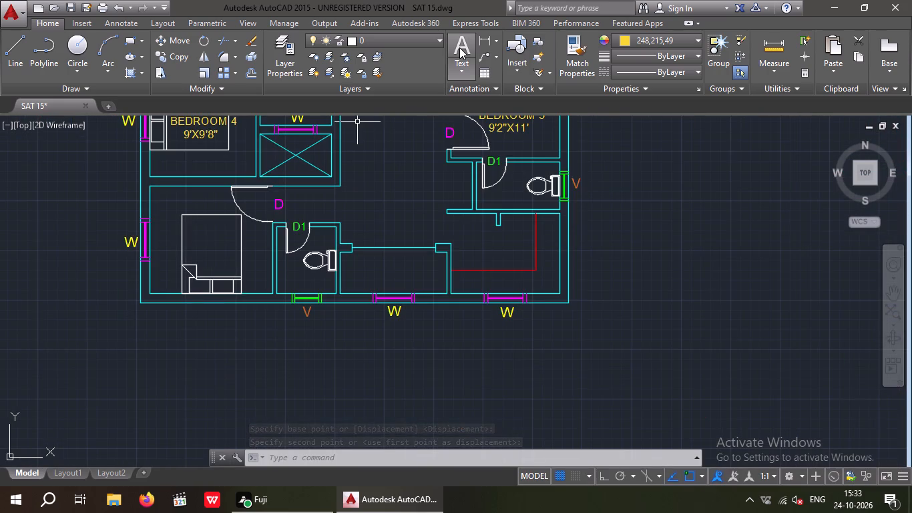
click(460, 47)
scroll(172, 215, up, 3)
scroll(204, 258, down, 2)
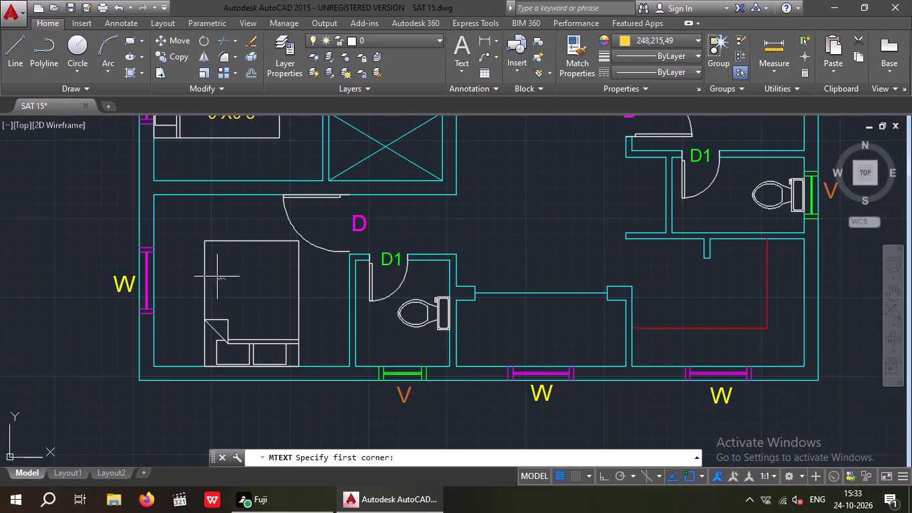
click(209, 269)
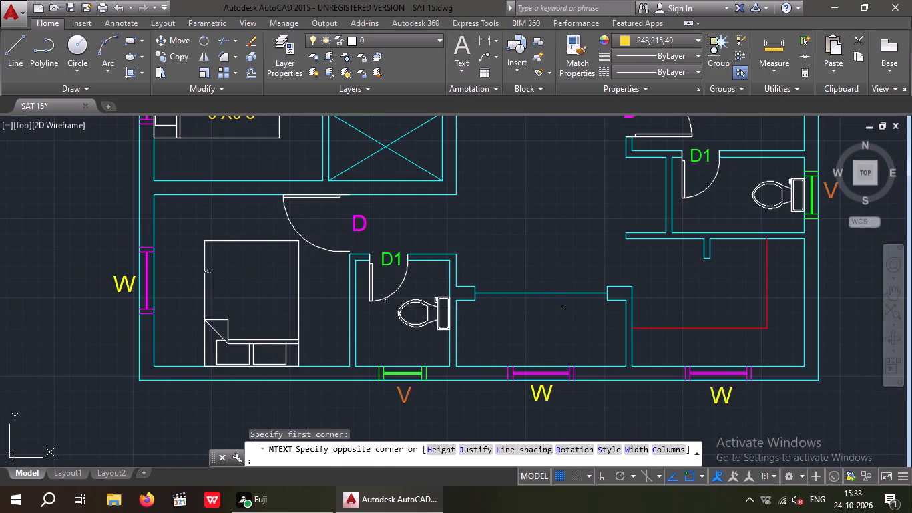
click(563, 307)
click(136, 55)
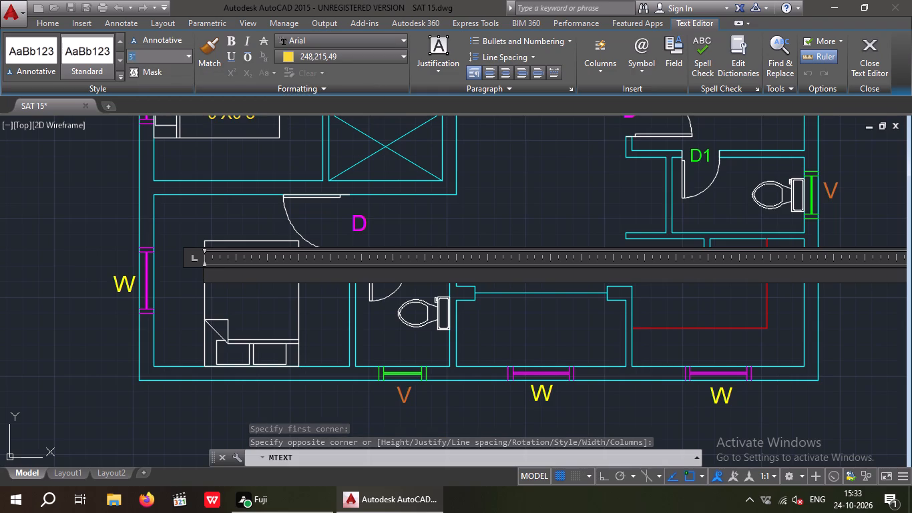
key(8)
key(shift+quotedbl)
key(Return)
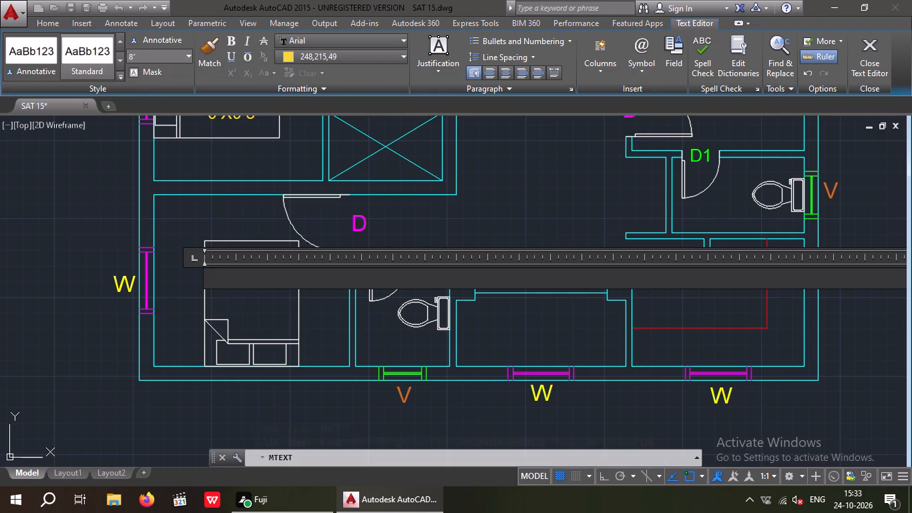
text(BEDROOM 6)
key(Return)
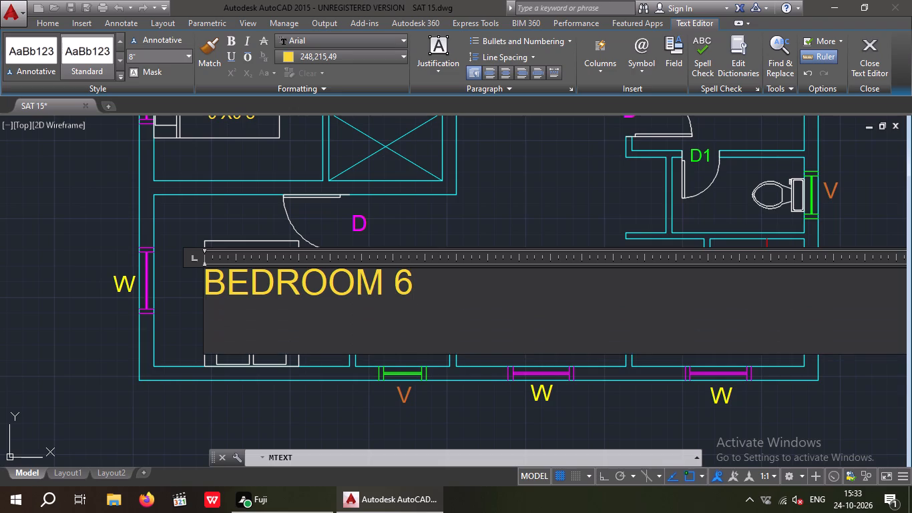
Add 10'5"X9' as the second line under BEDROOM 6, indented by four spaces, and finish the text.
scroll(130, 70, down, 2)
scroll(254, 158, down, 2)
middle_drag(336, 242, 345, 259)
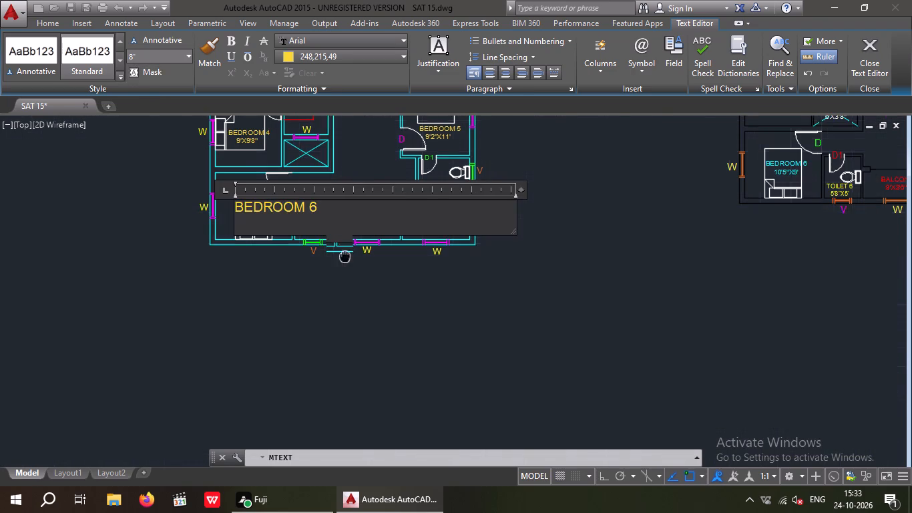
middle_drag(345, 259, 352, 268)
text(10)
text('5")
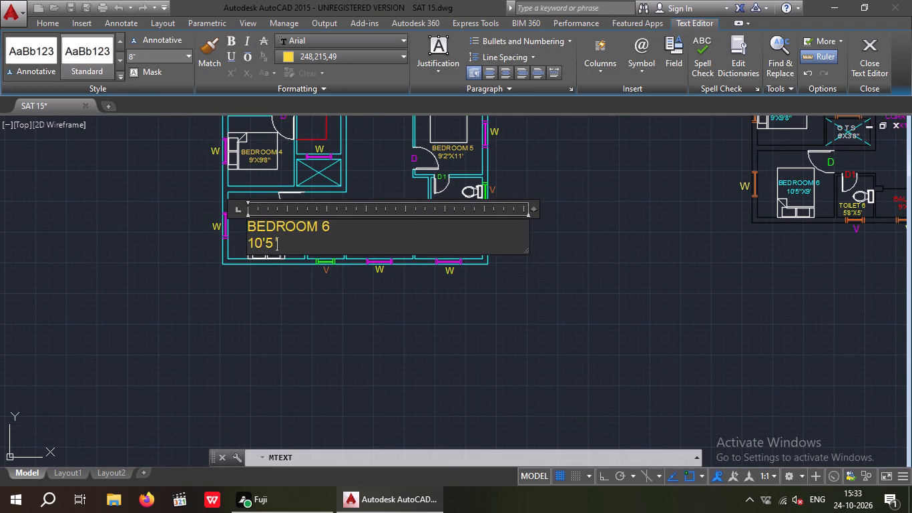
key(6)
key(BackSpace)
text(9')
key(Left)
key(Left)
key(x)
key(Down)
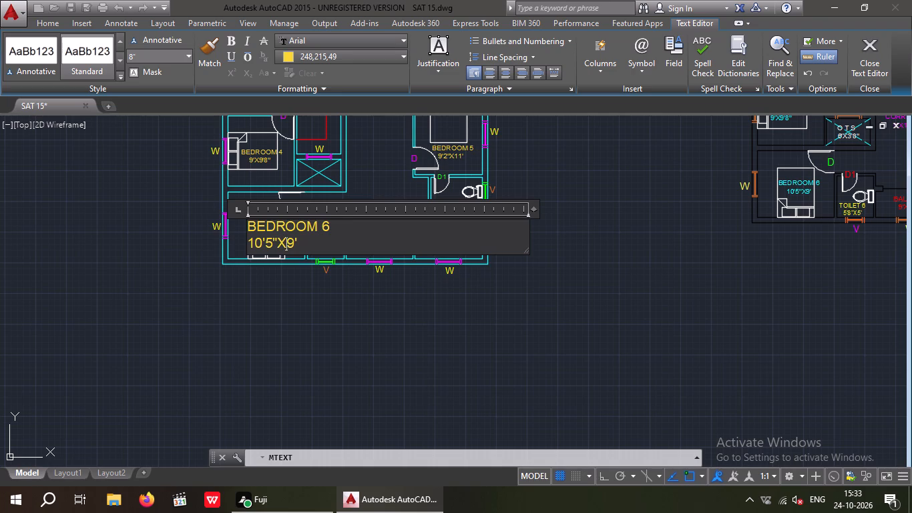
key(Left)
key(Left)
key(Left)
key(Left)
key(Left)
key(Left)
key(space)
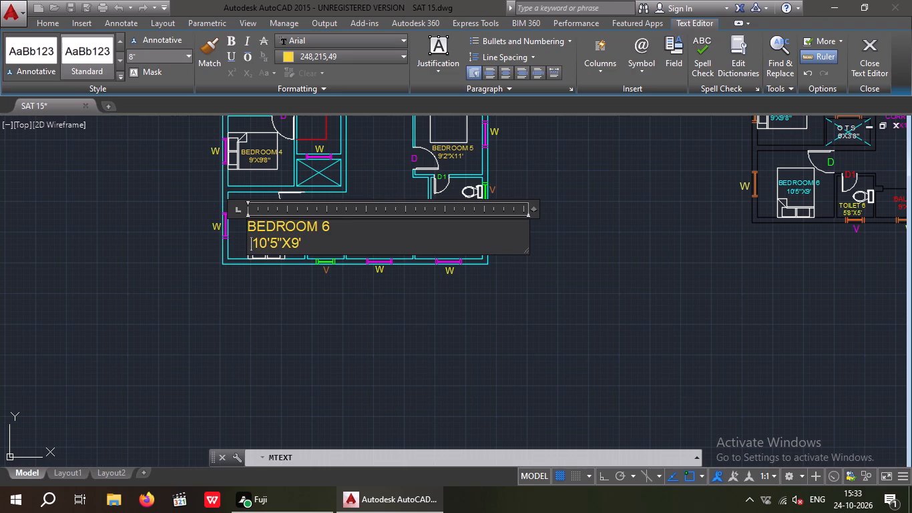
key(space)
key(space)
key(space)
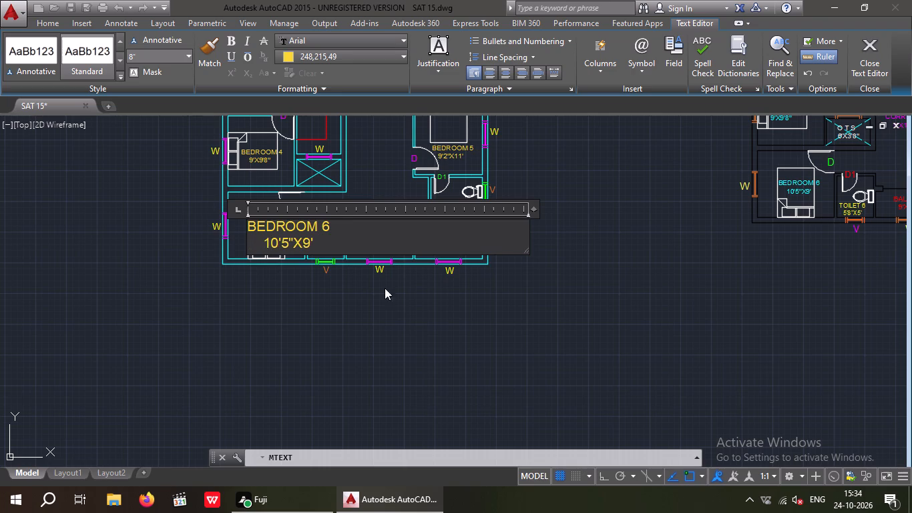
drag(350, 382, 344, 379)
scroll(272, 217, up, 3)
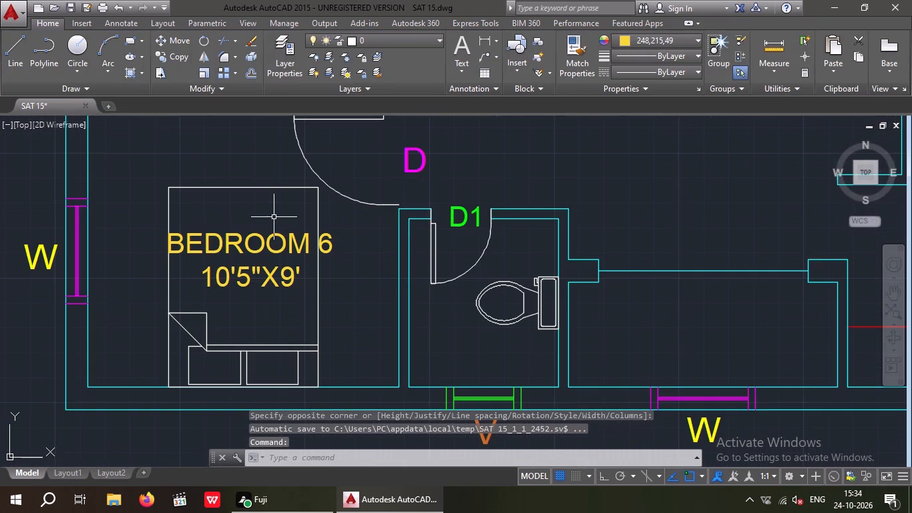
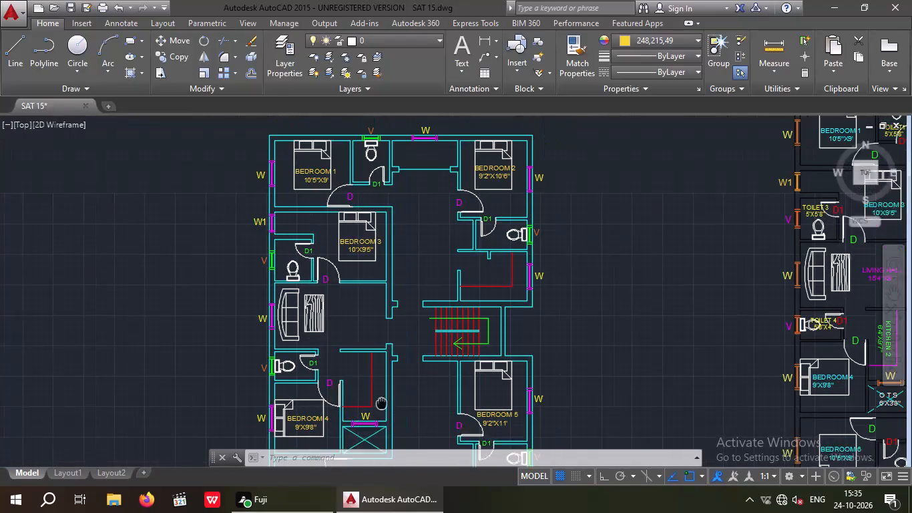
Start a 9" high multiline text reading BALCONY, in red 205,32,39, in the top-centre balcony of the cyan plan.
middle_drag(402, 261, 370, 313)
middle_drag(386, 244, 301, 283)
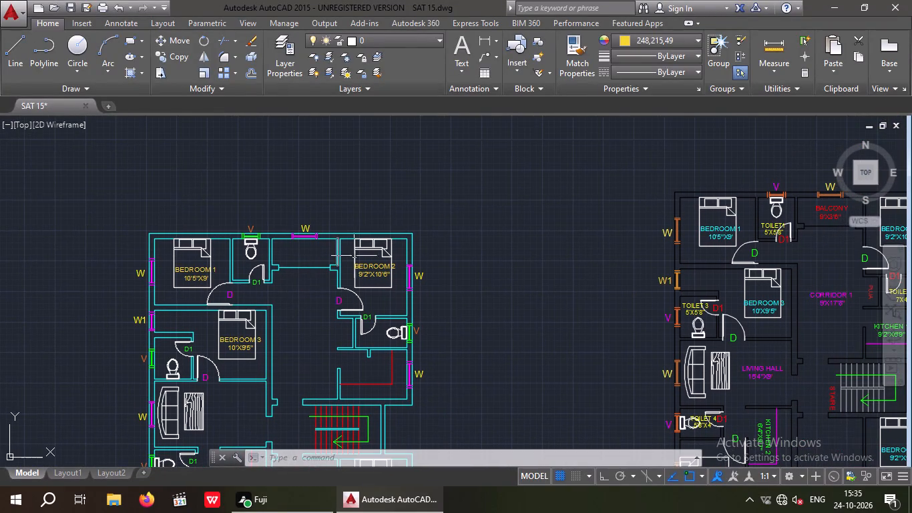
click(461, 46)
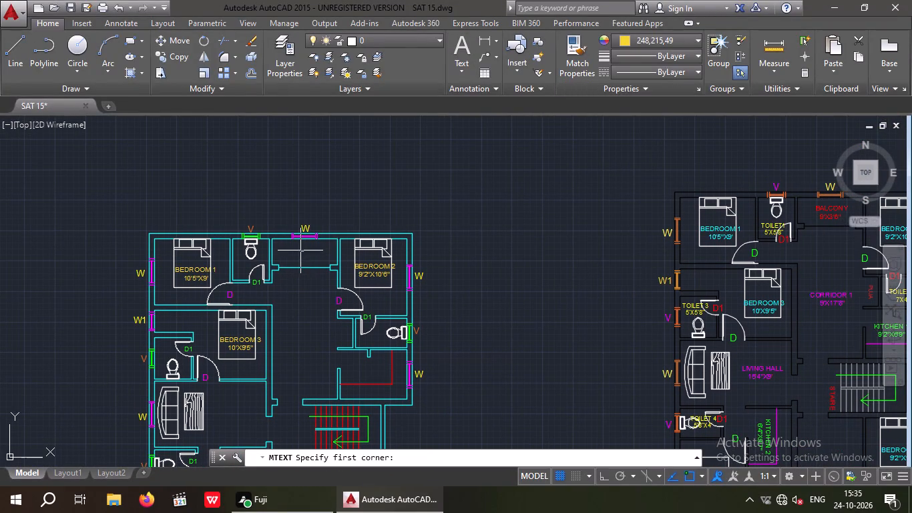
scroll(282, 254, up, 4)
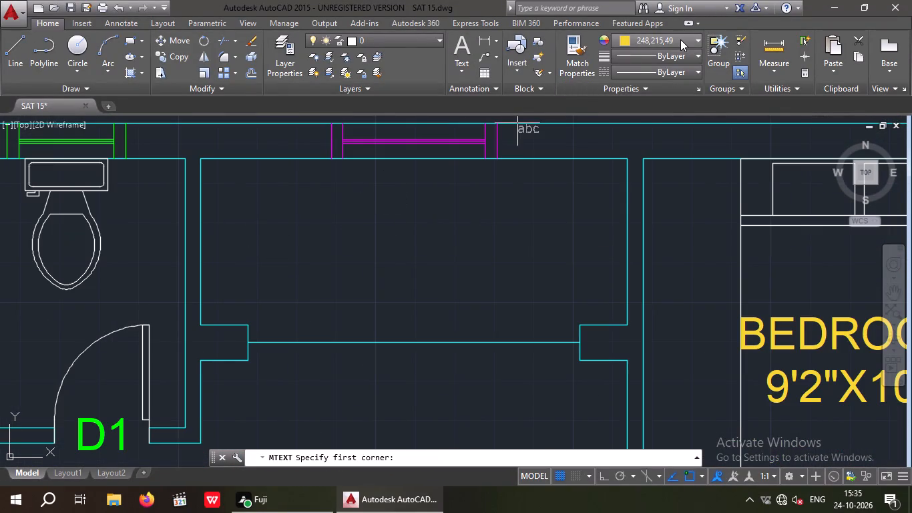
click(680, 39)
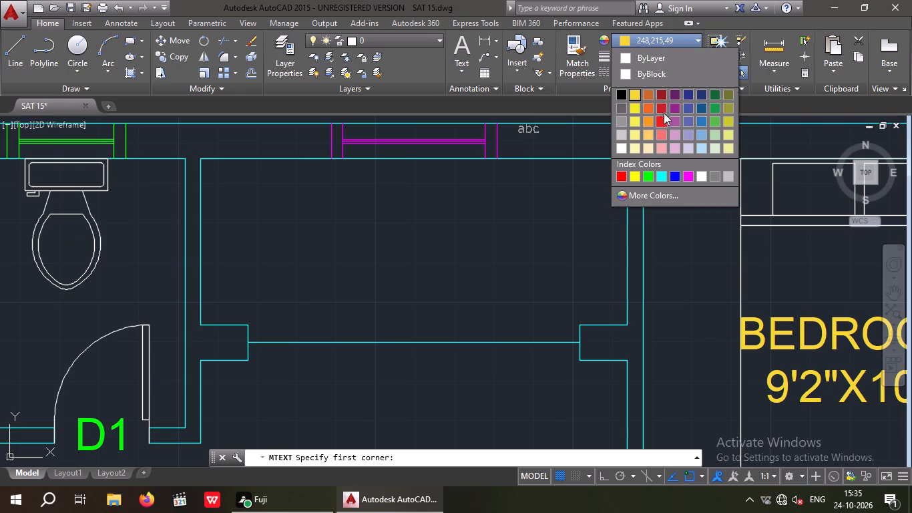
click(662, 106)
scroll(658, 118, down, 2)
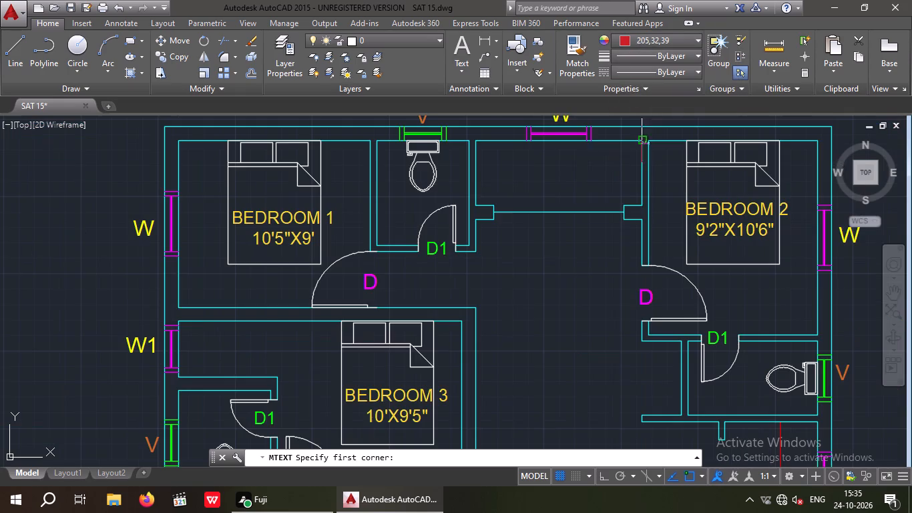
drag(489, 164, 502, 185)
middle_drag(565, 207, 502, 254)
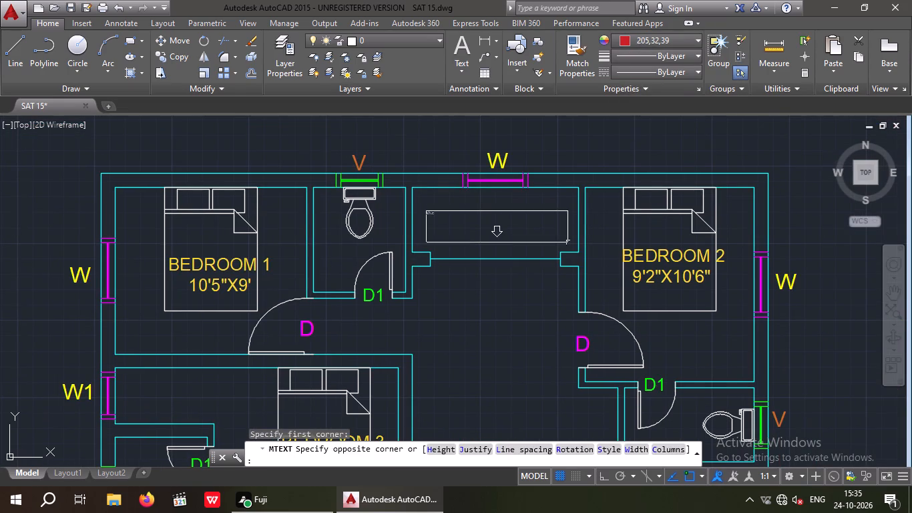
click(579, 238)
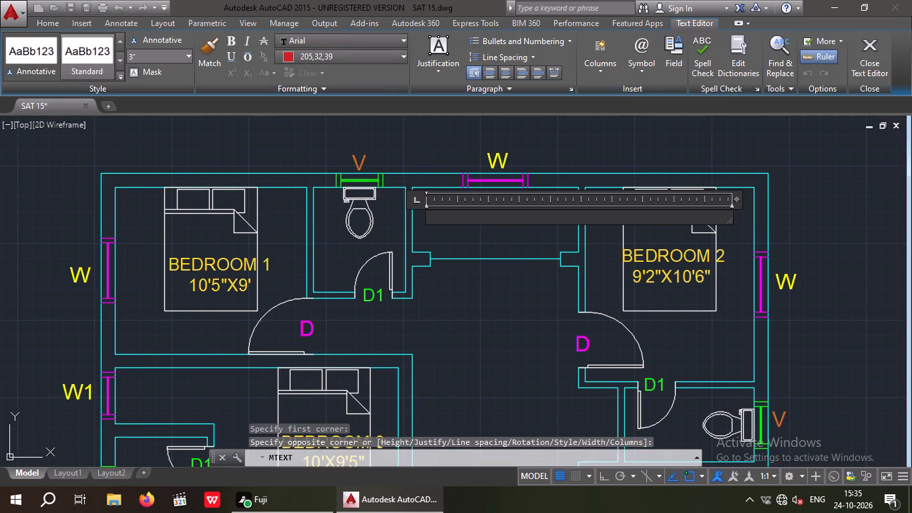
click(142, 53)
key(9)
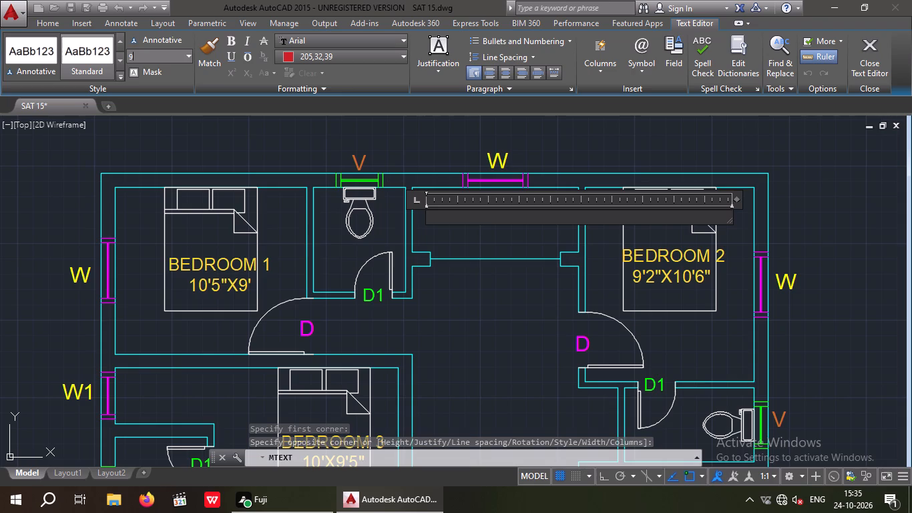
key(shift+quotedbl)
key(Return)
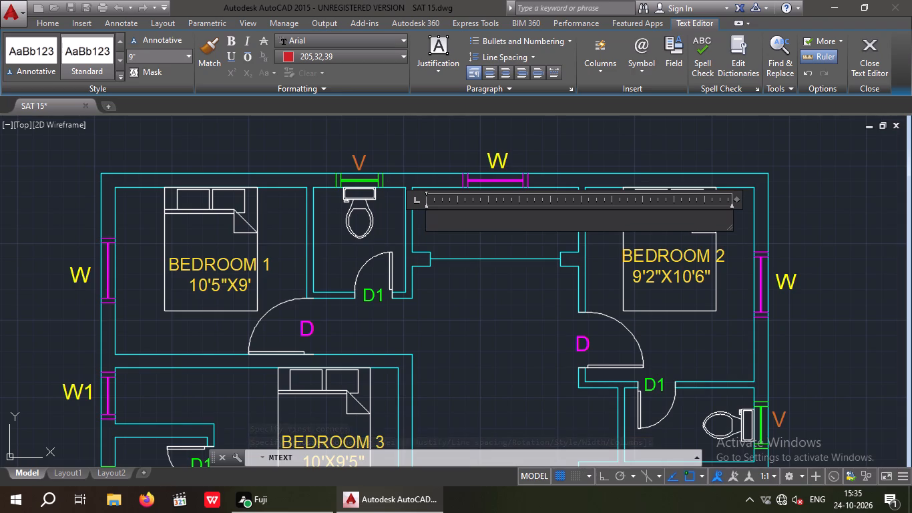
text(BALCONY)
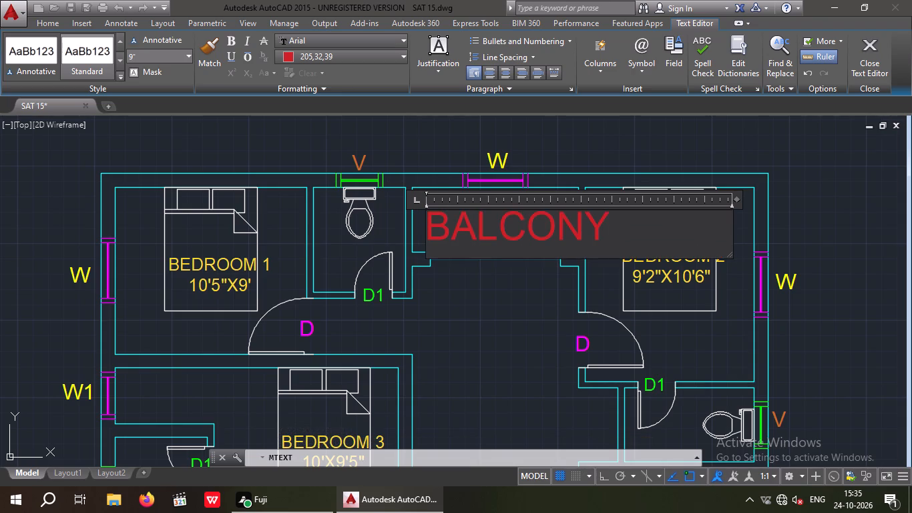
Add 9'X3'6" as the second line under BALCONY, indented by two spaces, and finish the text.
key(Return)
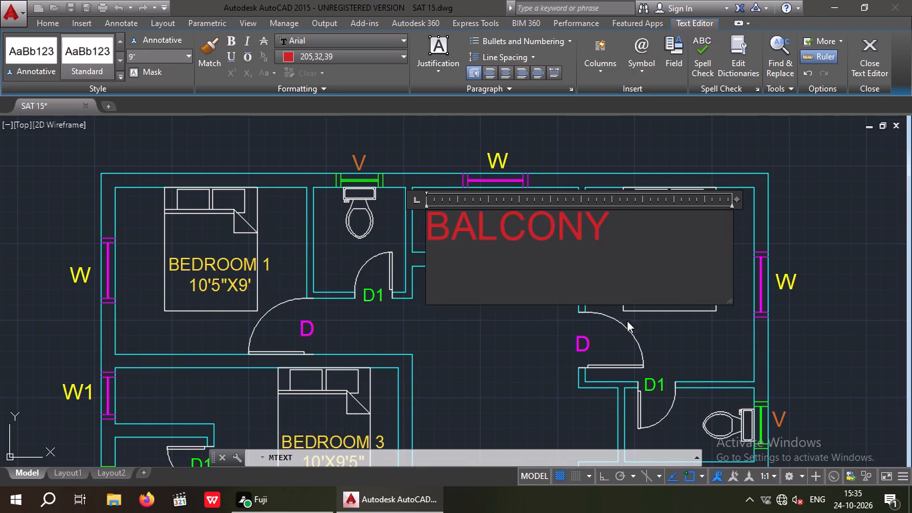
scroll(610, 257, down, 2)
middle_drag(604, 255, 284, 266)
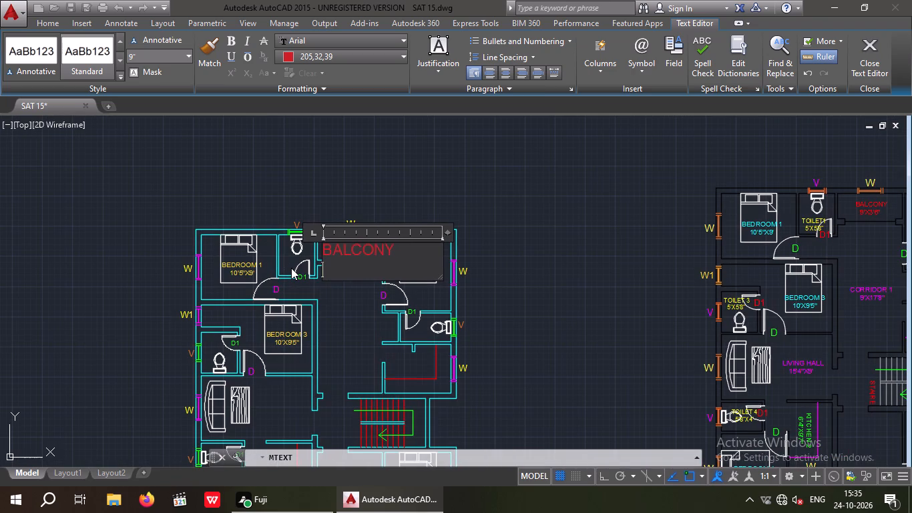
key(9)
key(apostrophe)
key(x)
key(3)
text('6")
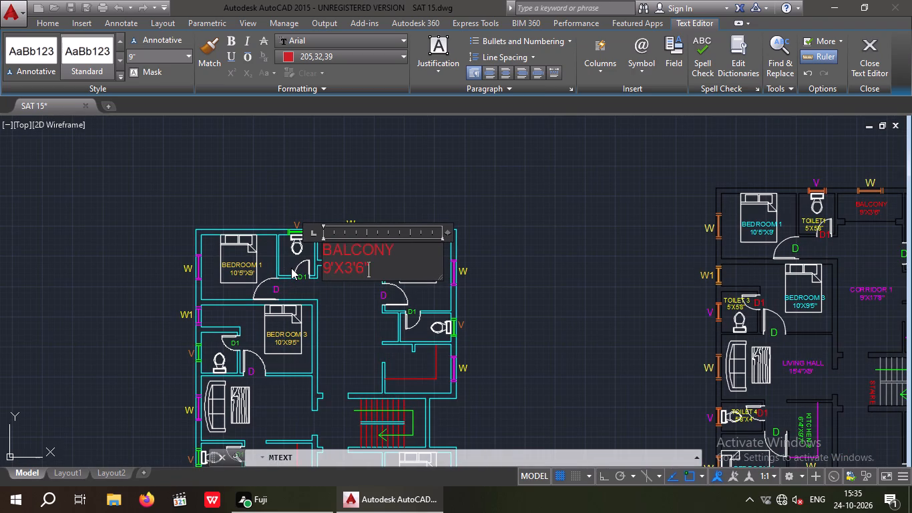
key(Left)
key(Left)
key(Left)
key(Left)
key(Left)
key(Left)
key(Left)
key(space)
key(space)
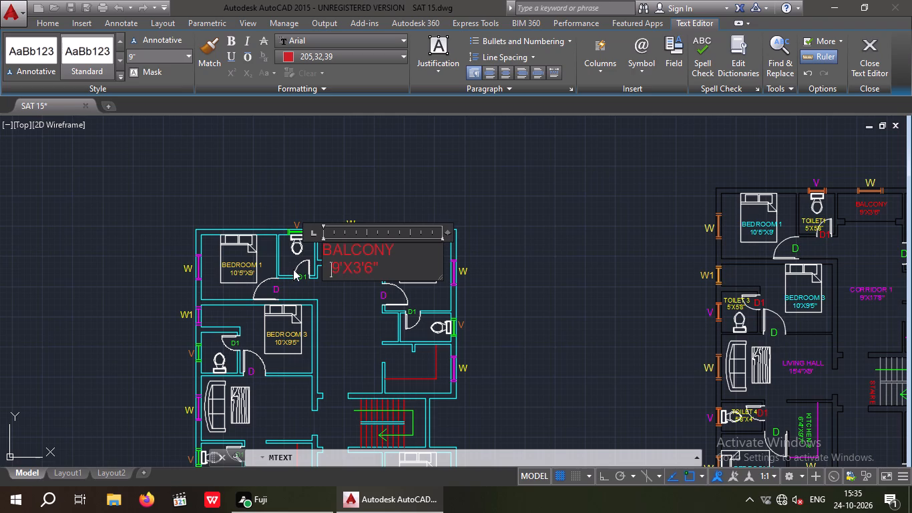
click(491, 244)
Move the BALCONY text slightly right and up so that it sits centred in the balcony below the window.
scroll(326, 236, up, 4)
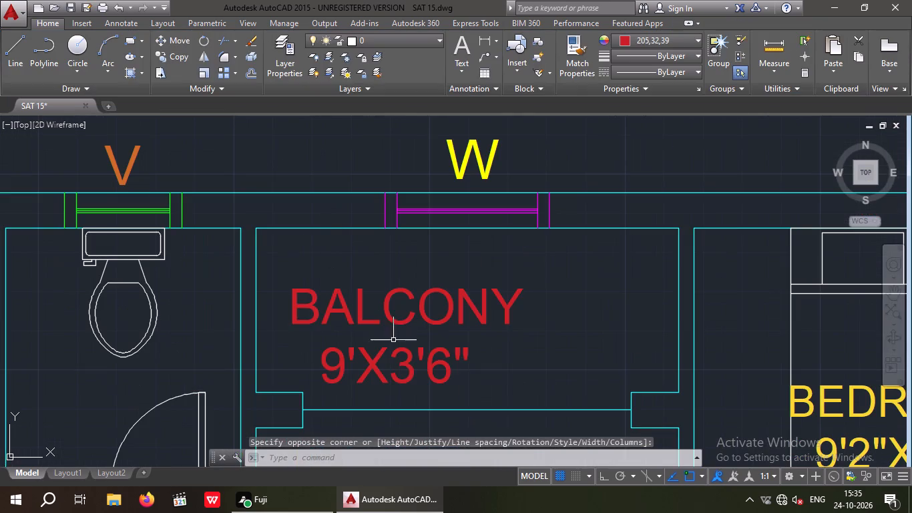
drag(442, 374, 371, 355)
click(330, 305)
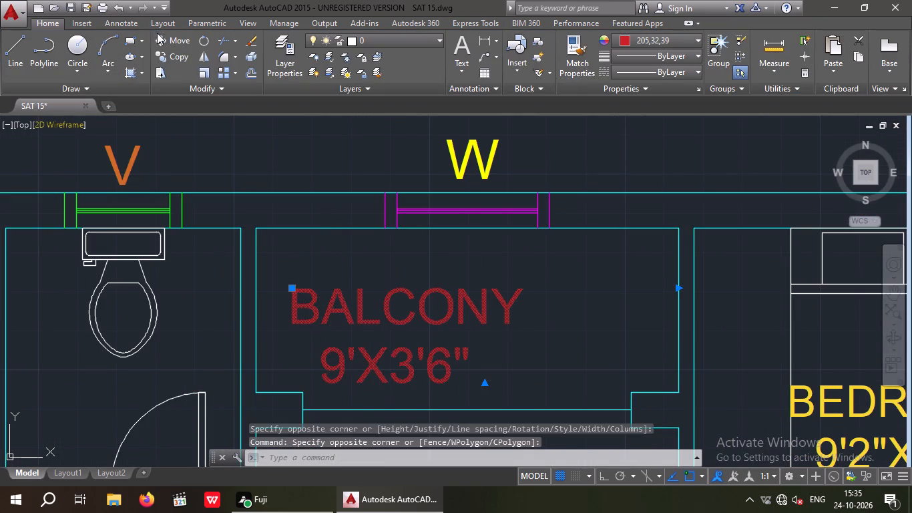
click(172, 42)
click(328, 381)
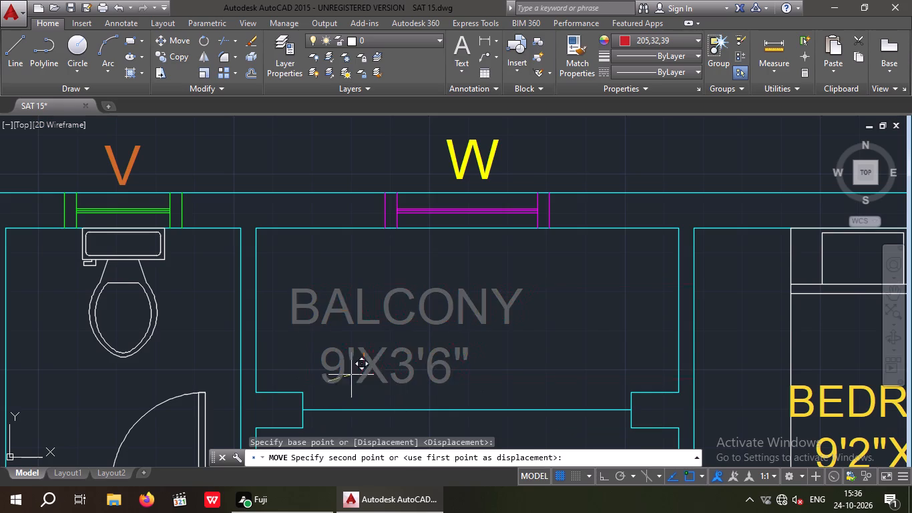
click(377, 365)
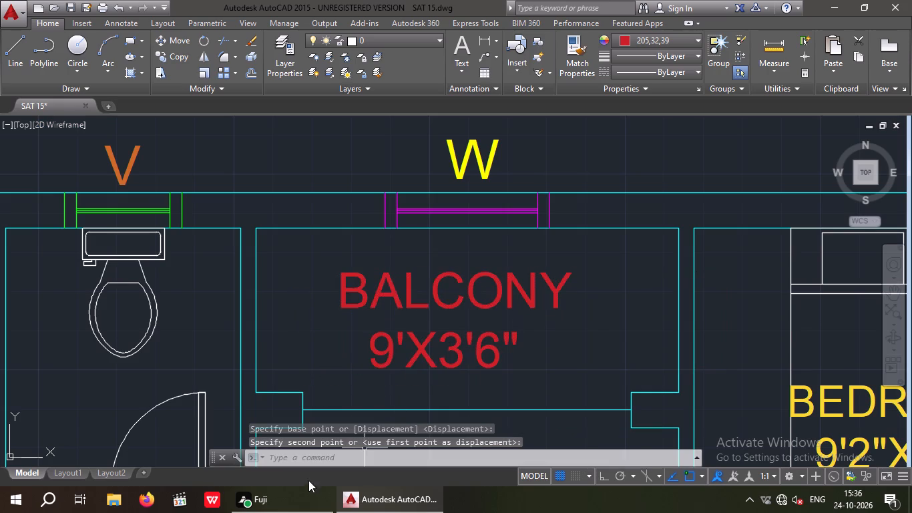
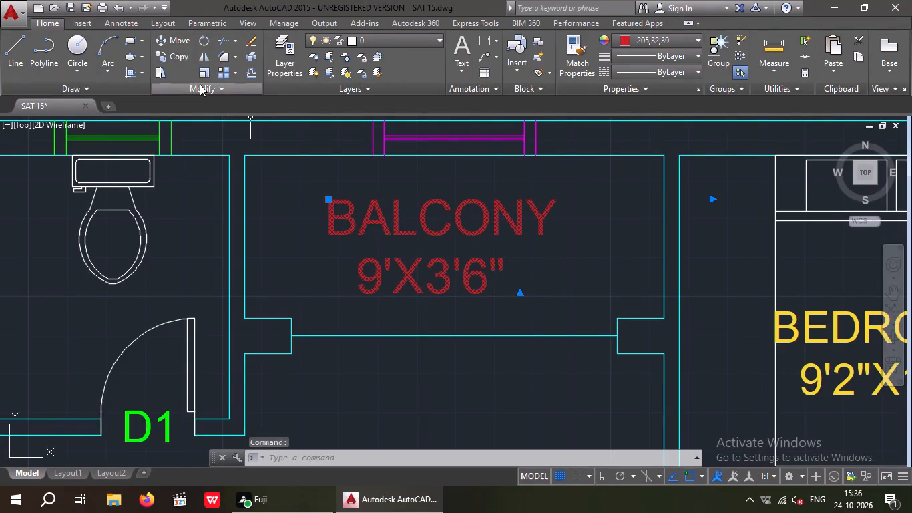
Copy the selected BALCONY 9'X3'6" label into the lower balcony between the toilet and kitchen of the cyan floor plan.
click(181, 58)
click(364, 297)
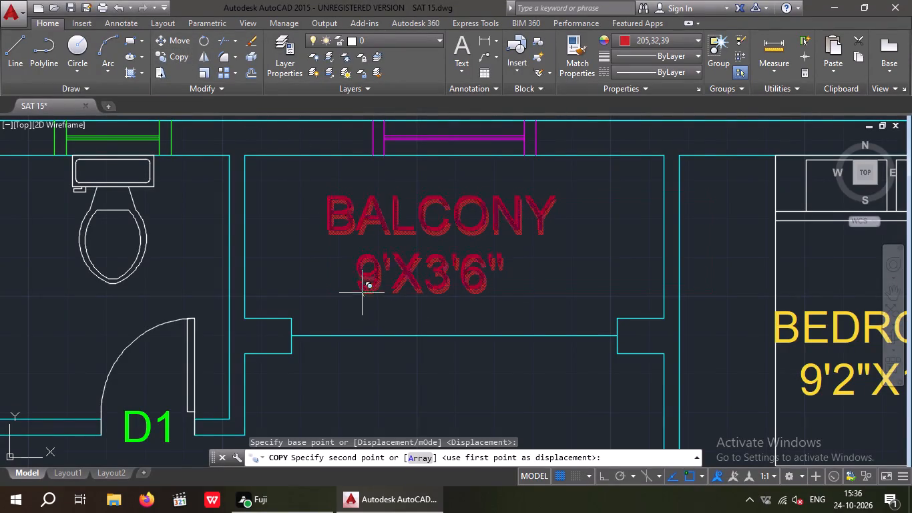
scroll(355, 240, down, 4)
middle_drag(379, 326, 349, 214)
scroll(340, 209, down, 3)
scroll(349, 344, up, 4)
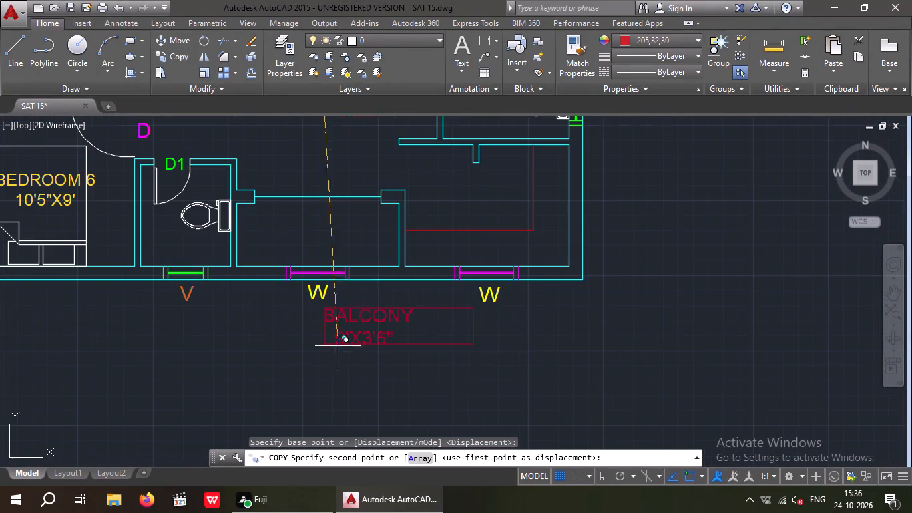
scroll(286, 258, up, 3)
scroll(275, 263, down, 2)
middle_click(278, 299)
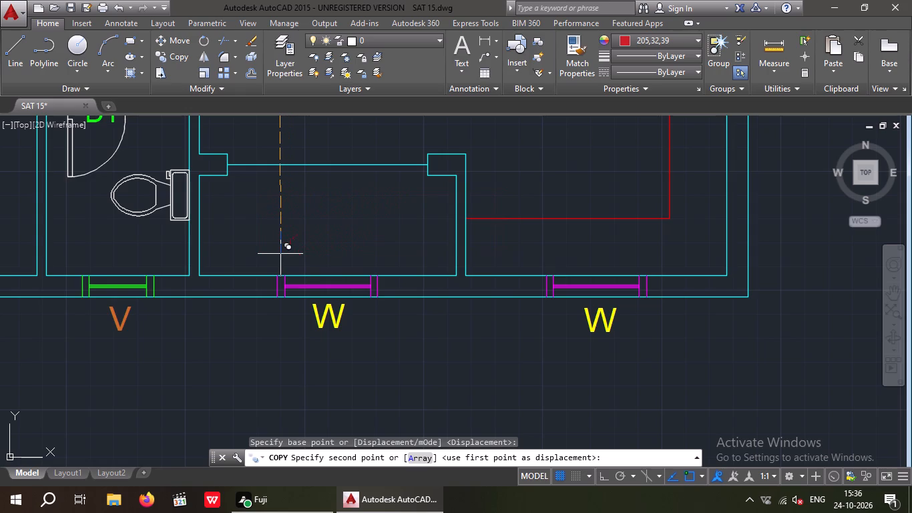
click(280, 254)
scroll(284, 238, down, 3)
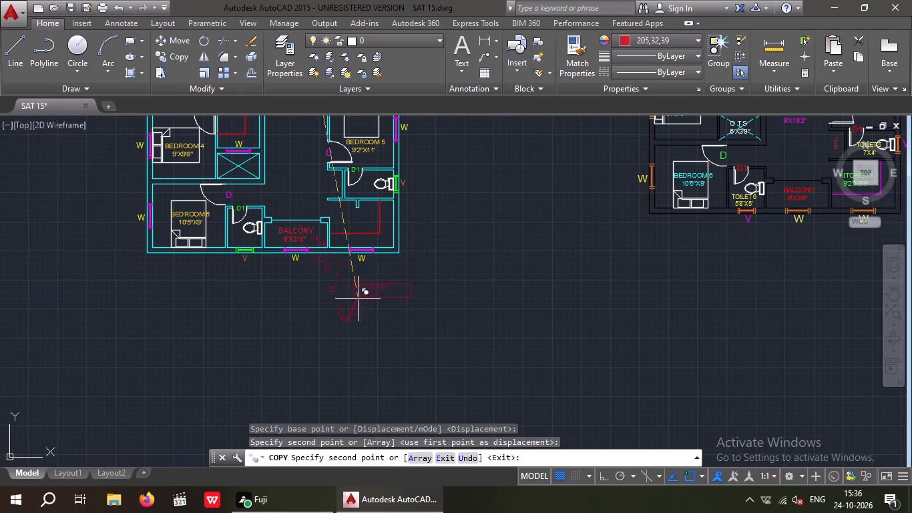
key(Escape)
key(Escape)
key(Escape)
Copy the KITCHEN 3 9'2"X6'9" label from the black reference plan into the lower corner kitchen of the cyan plan.
middle_drag(453, 262, 308, 325)
middle_drag(703, 238, 655, 320)
scroll(666, 339, up, 3)
drag(620, 320, 600, 282)
click(596, 260)
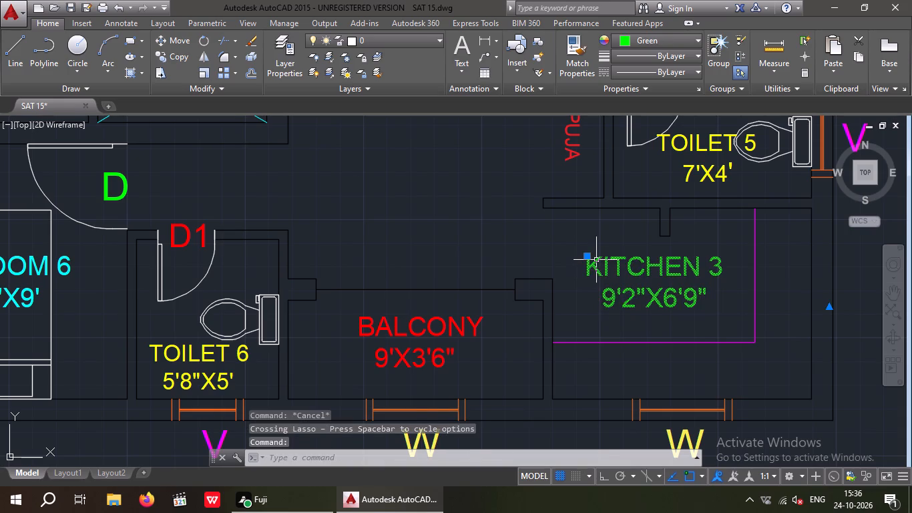
key(Escape)
drag(622, 318, 608, 290)
click(603, 274)
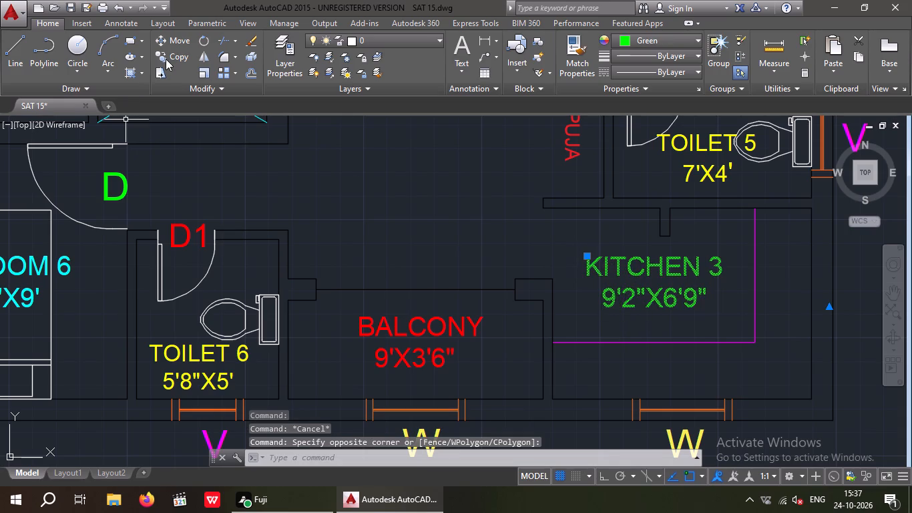
click(170, 55)
click(602, 307)
scroll(602, 305, down, 4)
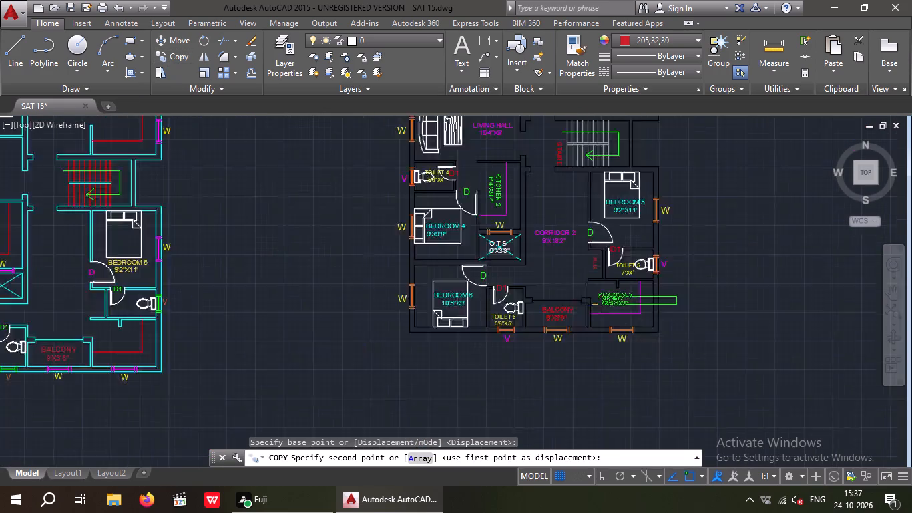
middle_drag(395, 333, 438, 317)
scroll(308, 311, up, 3)
scroll(406, 344, up, 2)
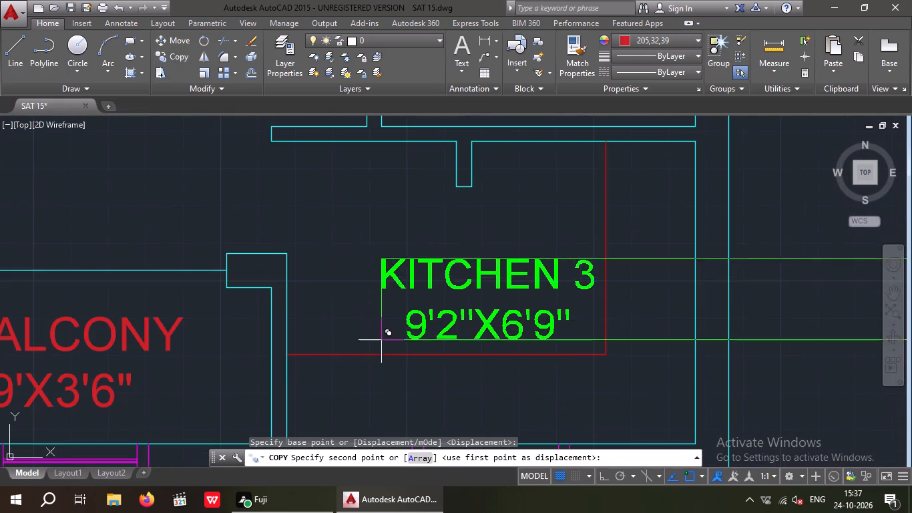
click(354, 312)
key(Escape)
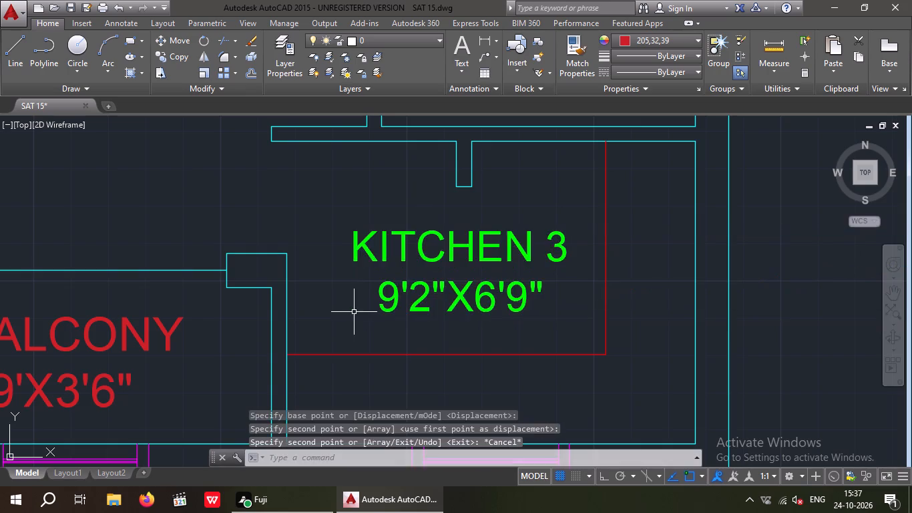
Copy the TOILET1 5'X5'8" label from the reference plan into the toilet next to Bedroom 1 in the cyan plan.
scroll(365, 285, down, 4)
middle_drag(445, 275, 405, 363)
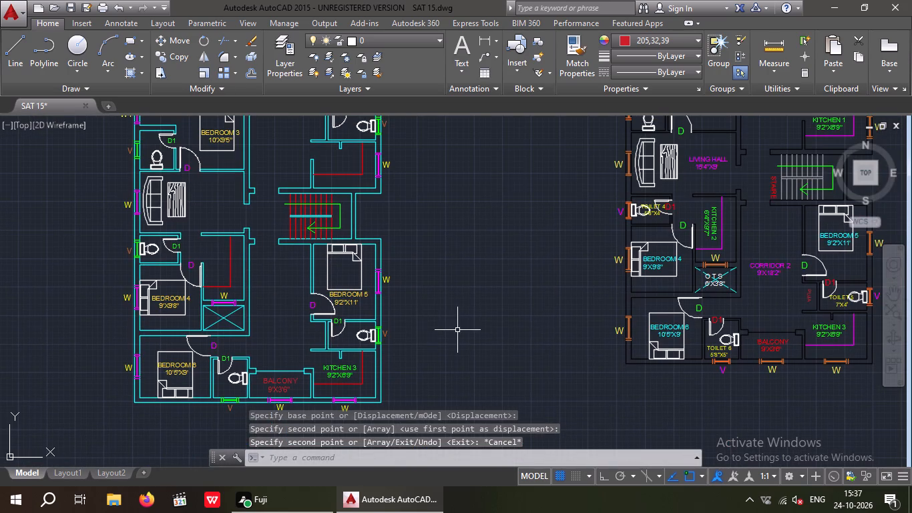
scroll(456, 331, down, 1)
middle_drag(453, 333, 381, 387)
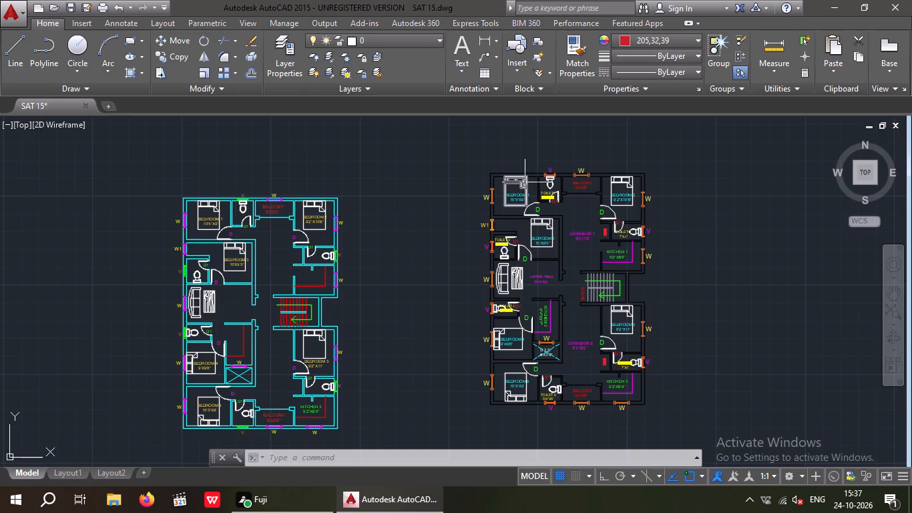
scroll(537, 190, up, 4)
click(580, 234)
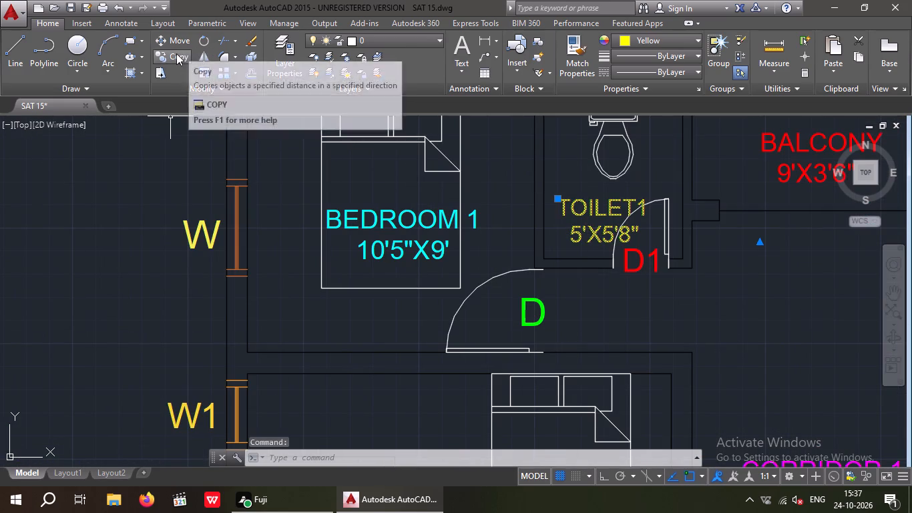
click(176, 53)
click(569, 237)
scroll(569, 237, down, 3)
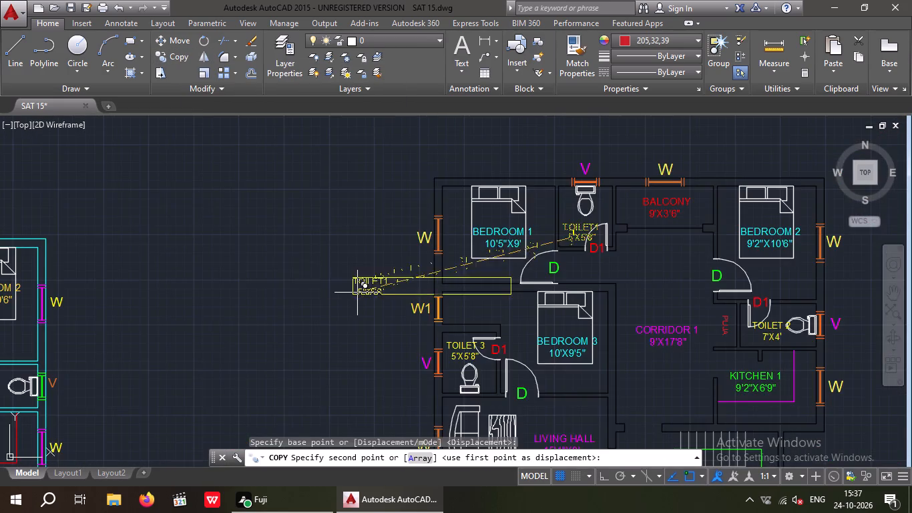
middle_drag(297, 288, 603, 281)
middle_drag(242, 311, 439, 277)
scroll(283, 252, up, 3)
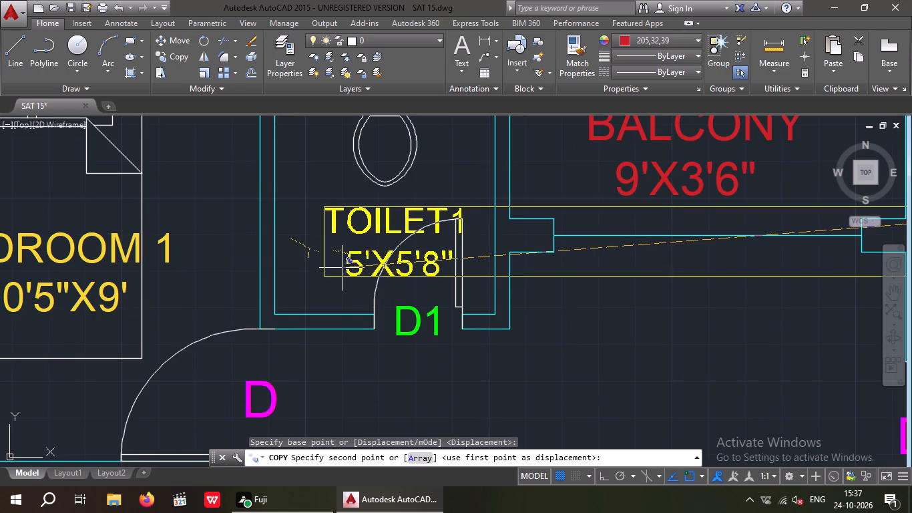
click(338, 267)
scroll(328, 248, down, 3)
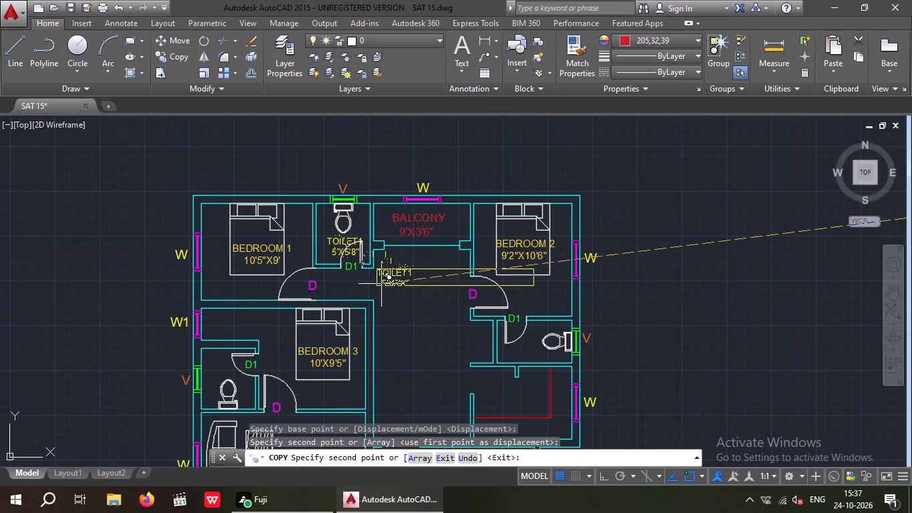
key(Escape)
Copy the TOILET 2 7'X4' label from the reference plan into the toilet below Bedroom 2 in the cyan plan.
scroll(413, 243, down, 2)
middle_drag(387, 228, 204, 176)
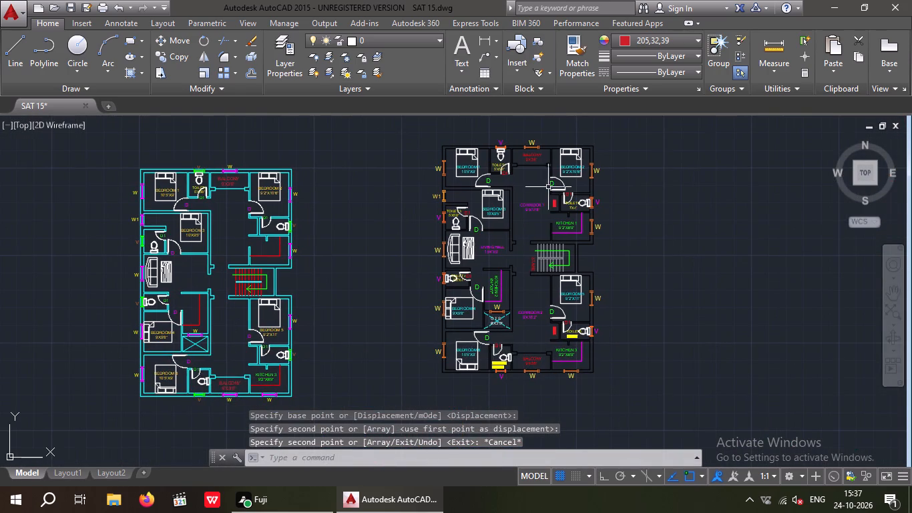
scroll(578, 200, up, 5)
click(549, 252)
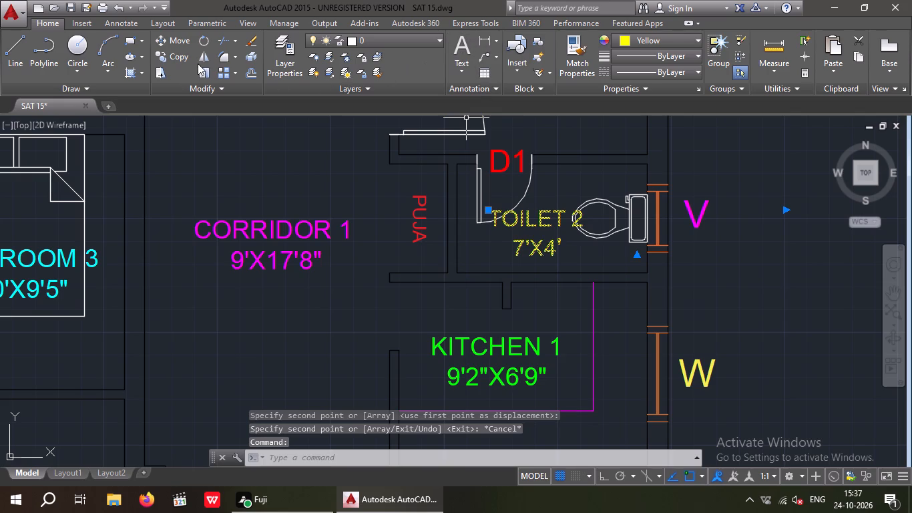
click(174, 59)
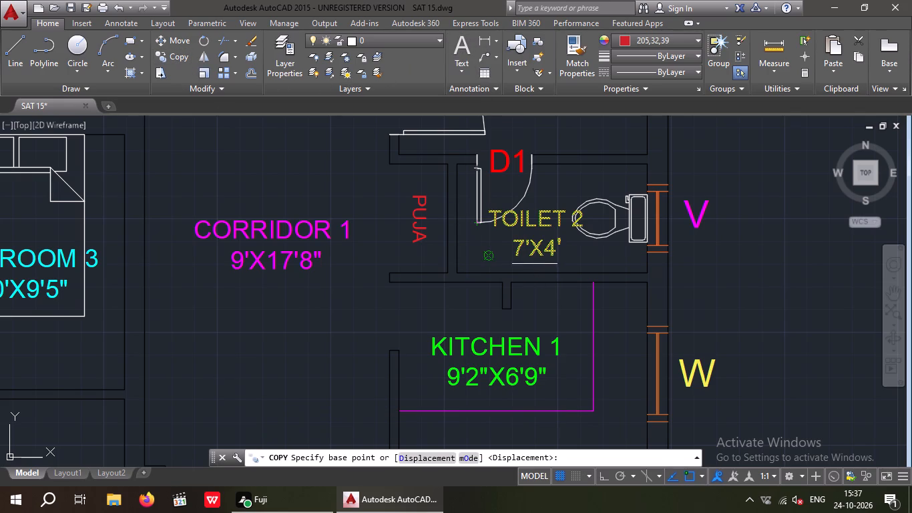
click(516, 254)
scroll(513, 250, down, 4)
middle_drag(296, 314, 296, 314)
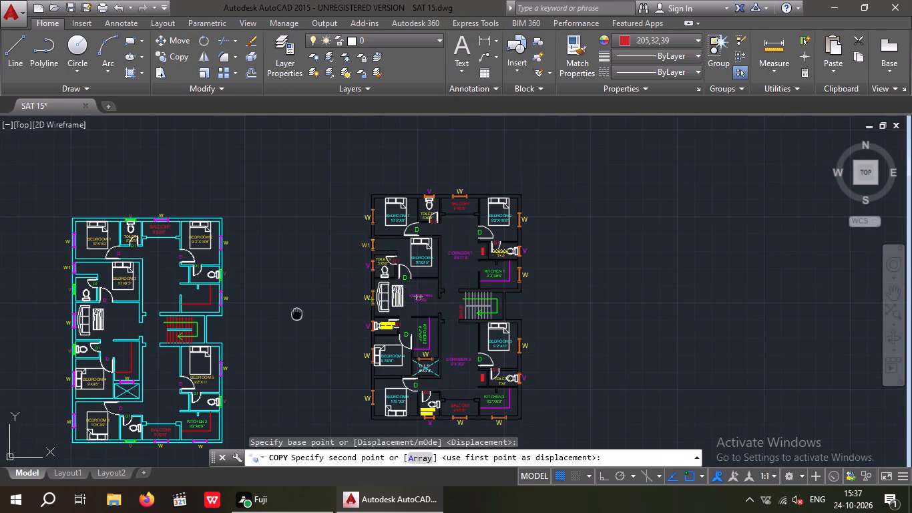
middle_drag(296, 314, 477, 265)
scroll(377, 226, up, 5)
middle_drag(349, 251, 349, 299)
scroll(348, 281, up, 2)
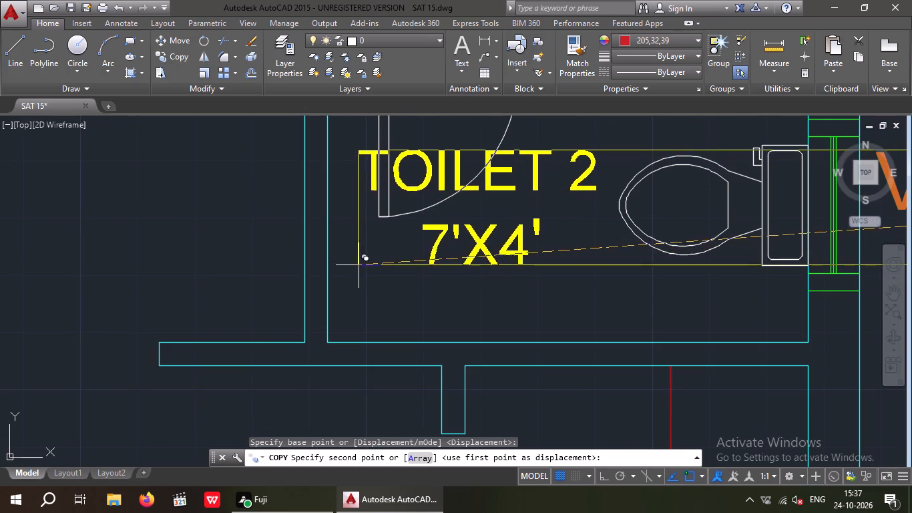
click(364, 260)
key(Escape)
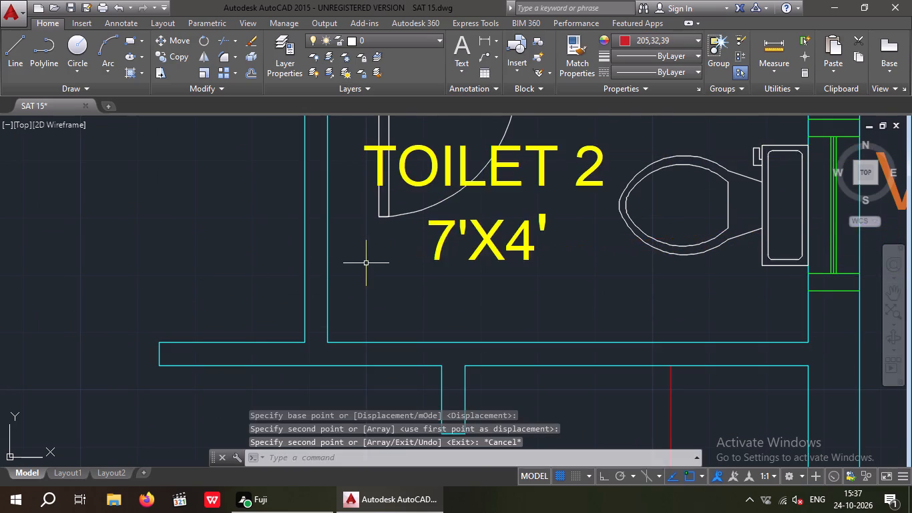
Copy the TOILET 3 5'X5'8" label from the reference plan into the toilet beside Bedroom 3 in the cyan plan.
scroll(367, 262, down, 5)
middle_drag(377, 277, 481, 217)
middle_drag(459, 239, 407, 285)
middle_drag(455, 269, 397, 227)
scroll(479, 290, down, 1)
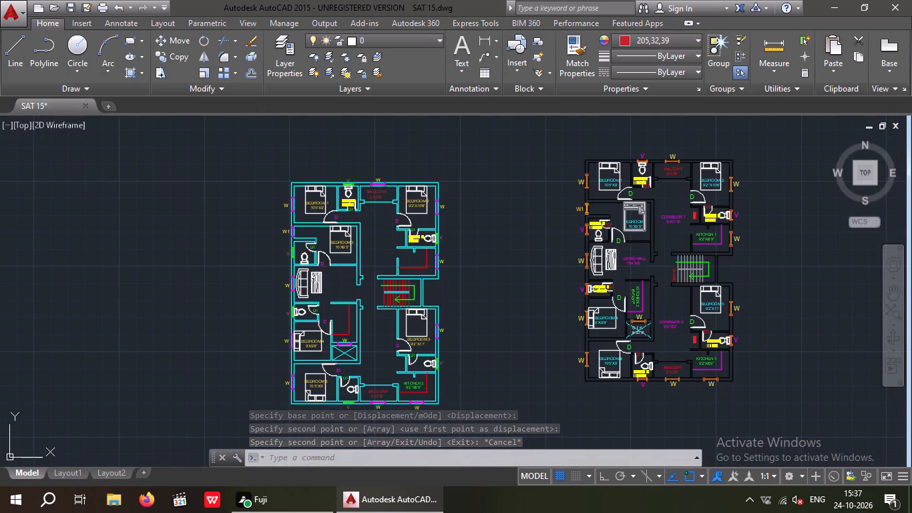
scroll(594, 228, up, 4)
click(589, 219)
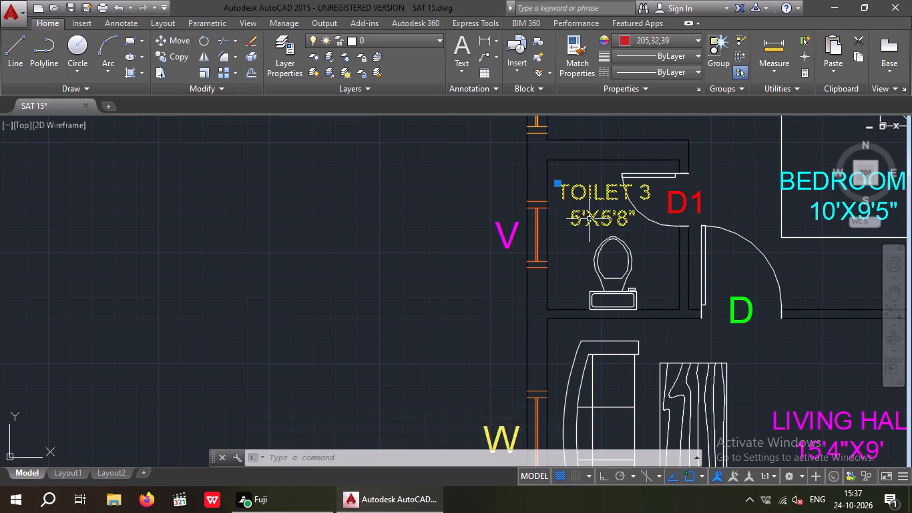
click(174, 55)
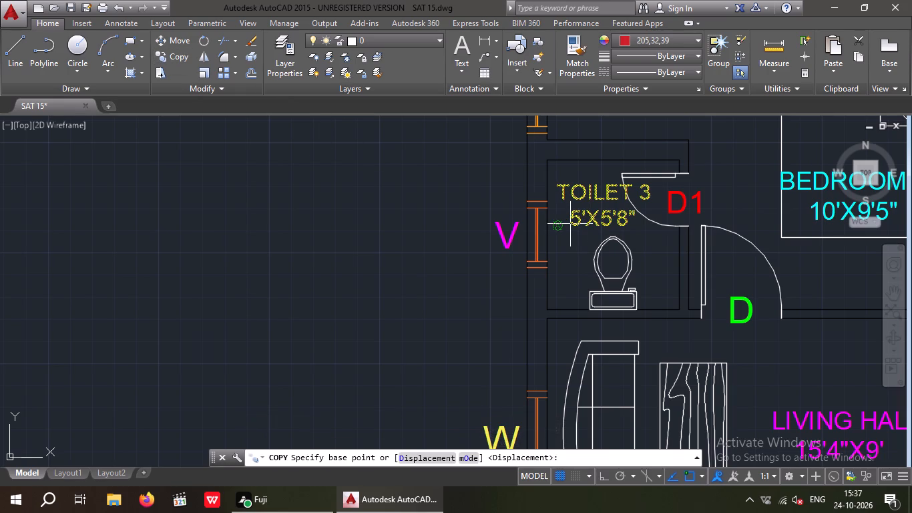
click(570, 224)
scroll(567, 224, down, 3)
middle_drag(389, 289, 653, 231)
scroll(543, 256, down, 1)
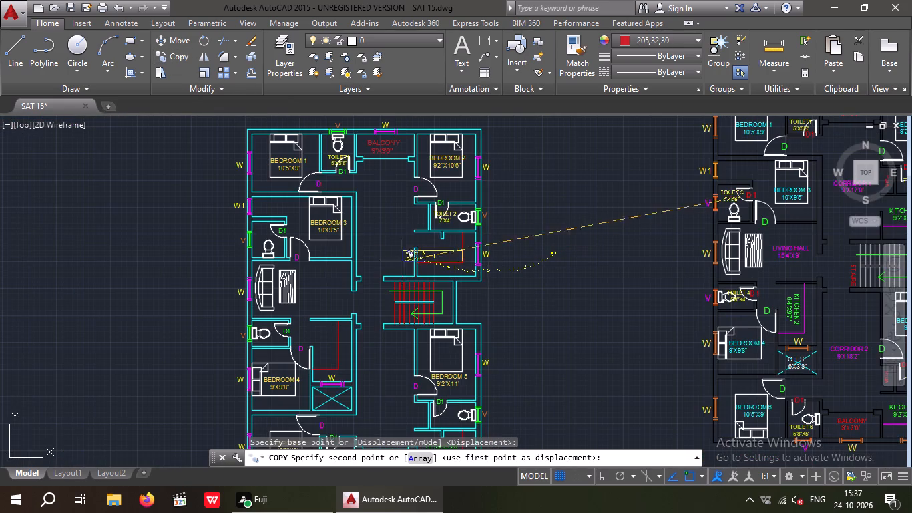
scroll(262, 238, up, 5)
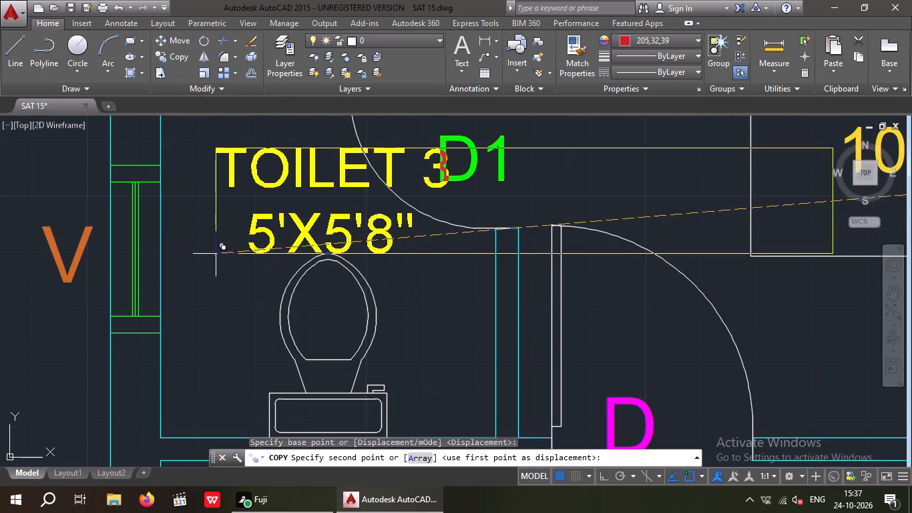
click(184, 242)
key(Escape)
Copy the TOILET 4 5'8"X4' label from the reference plan into the toilet above Bedroom 4 in the cyan plan.
scroll(232, 208, down, 4)
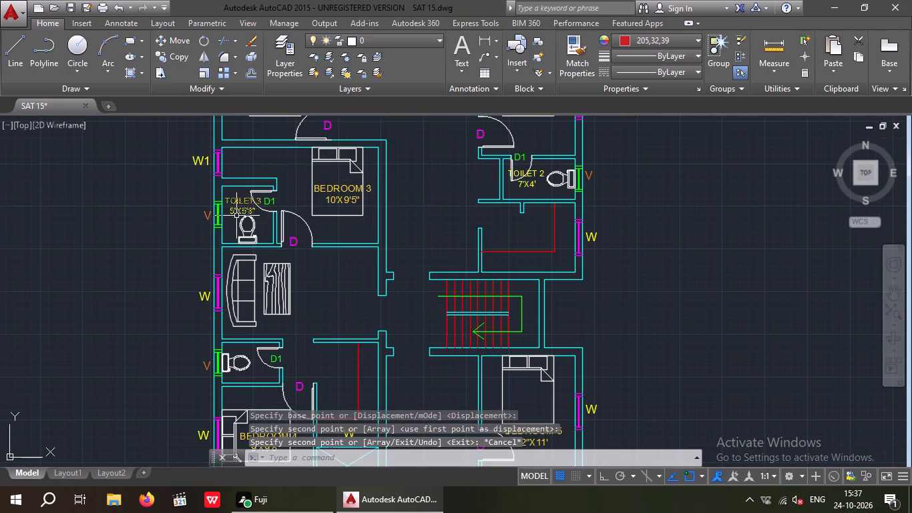
scroll(374, 225, down, 1)
middle_drag(365, 237, 189, 126)
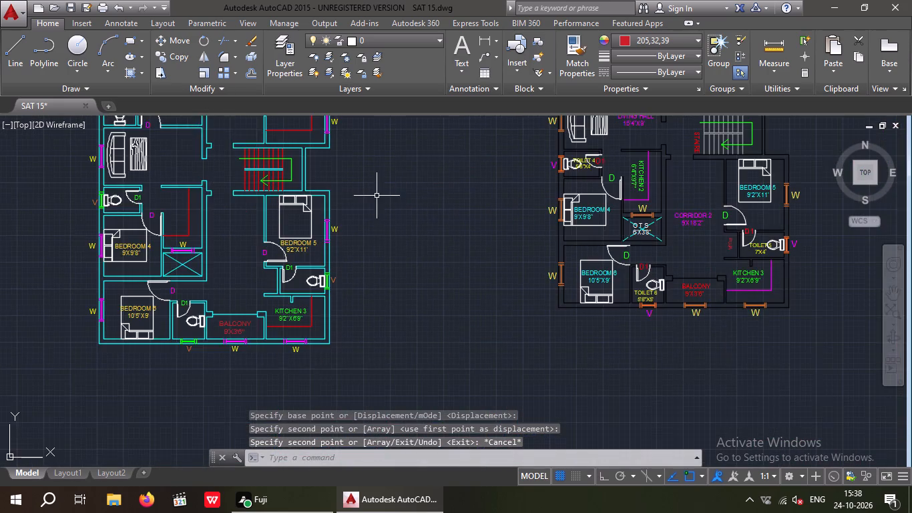
middle_drag(360, 205, 310, 254)
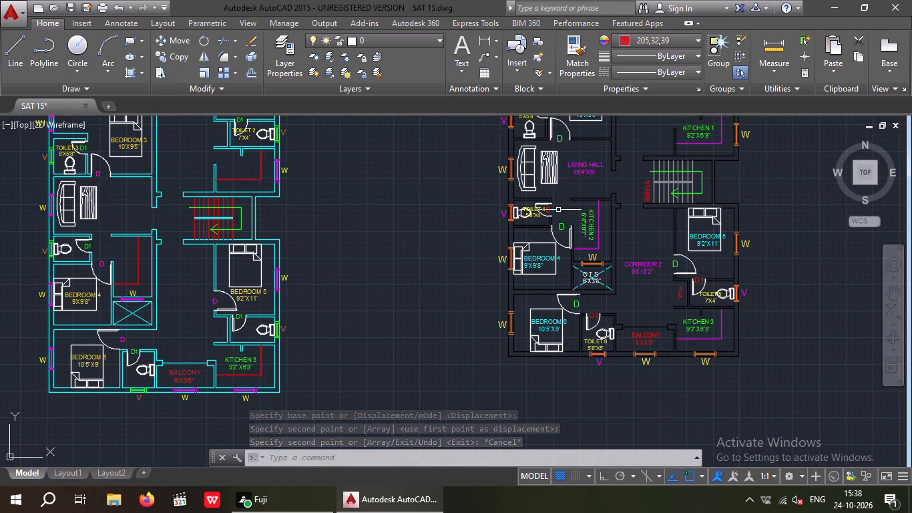
scroll(538, 220, up, 4)
click(523, 190)
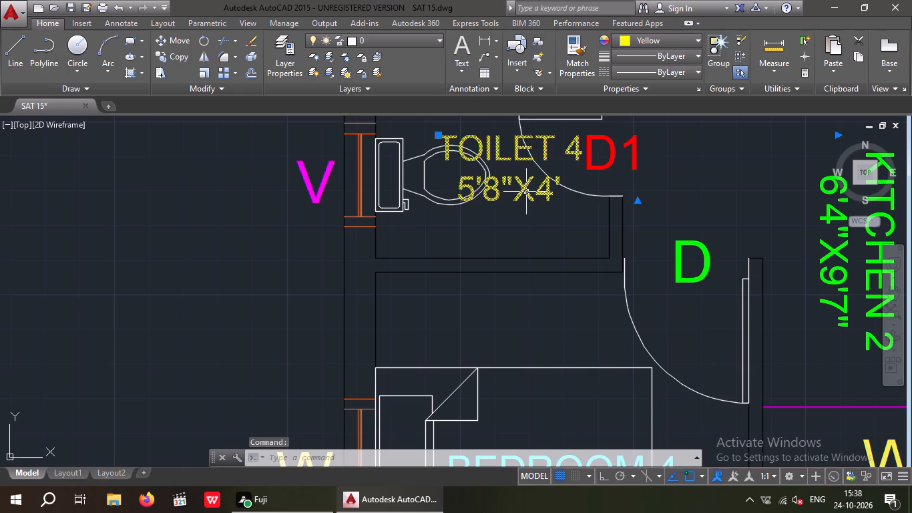
click(174, 53)
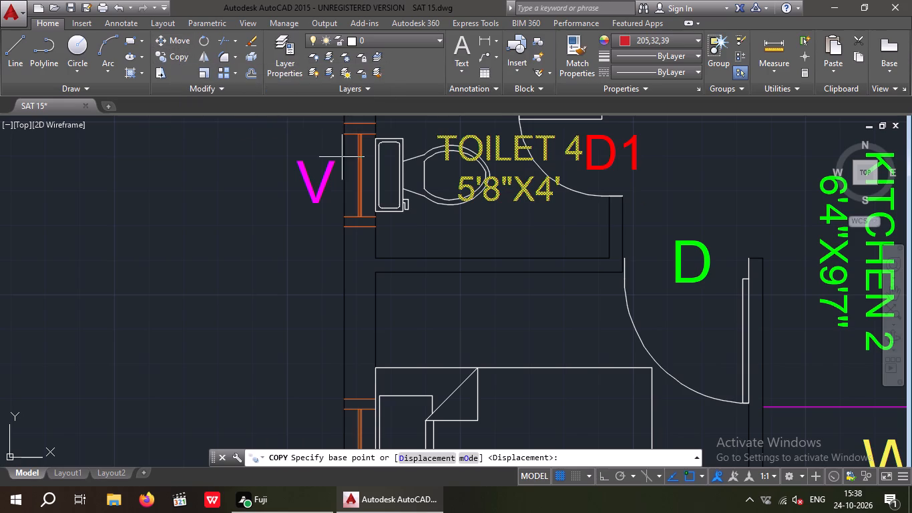
click(462, 206)
scroll(468, 210, down, 3)
middle_drag(359, 299, 634, 226)
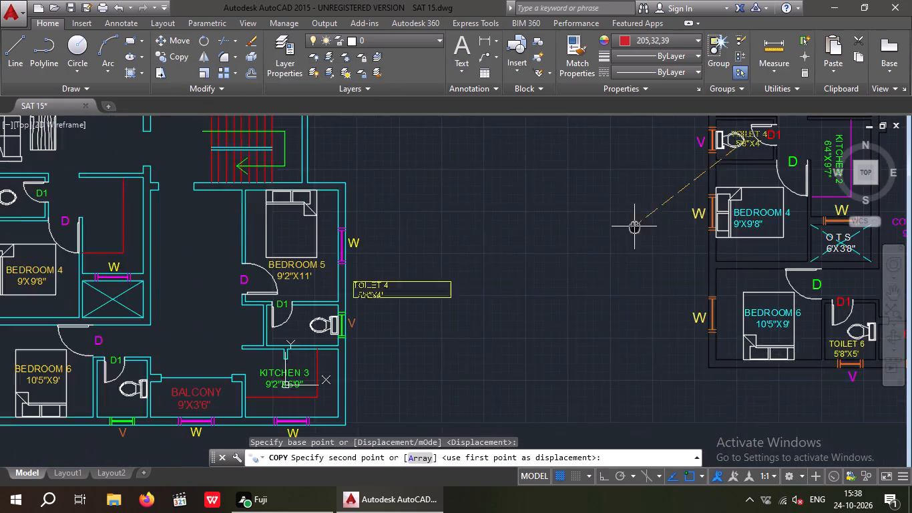
scroll(612, 228, down, 1)
scroll(234, 214, up, 4)
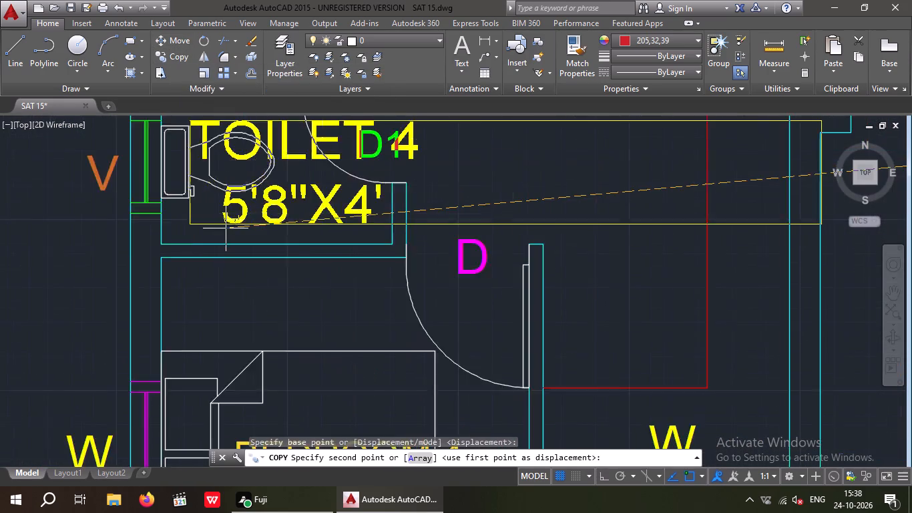
scroll(226, 228, up, 1)
scroll(222, 210, down, 1)
middle_drag(222, 210, 237, 273)
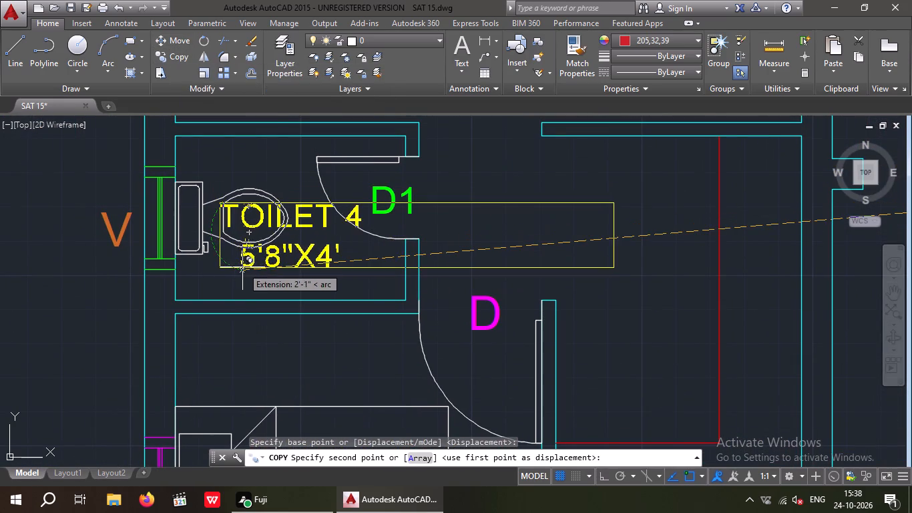
click(242, 267)
key(Escape)
key(Escape)
scroll(383, 208, down, 2)
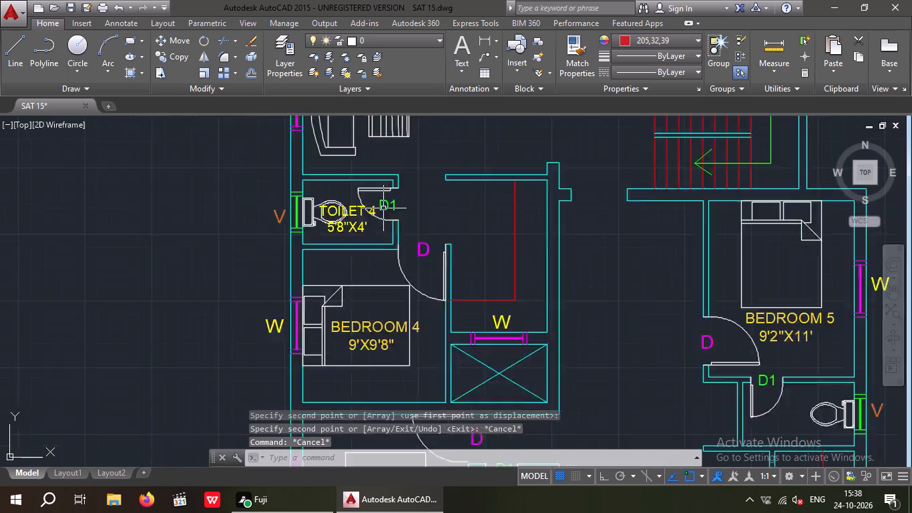
Copy the TOILET 6 5'8"X5' label from the reference plan into the toilet beside Bedroom 6 in the cyan plan.
scroll(383, 208, down, 2)
middle_drag(413, 224, 284, 221)
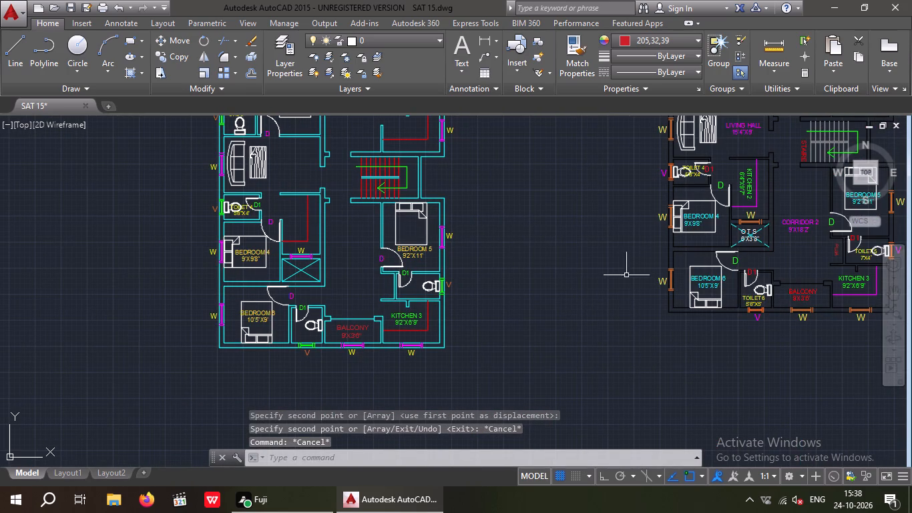
scroll(776, 305, up, 4)
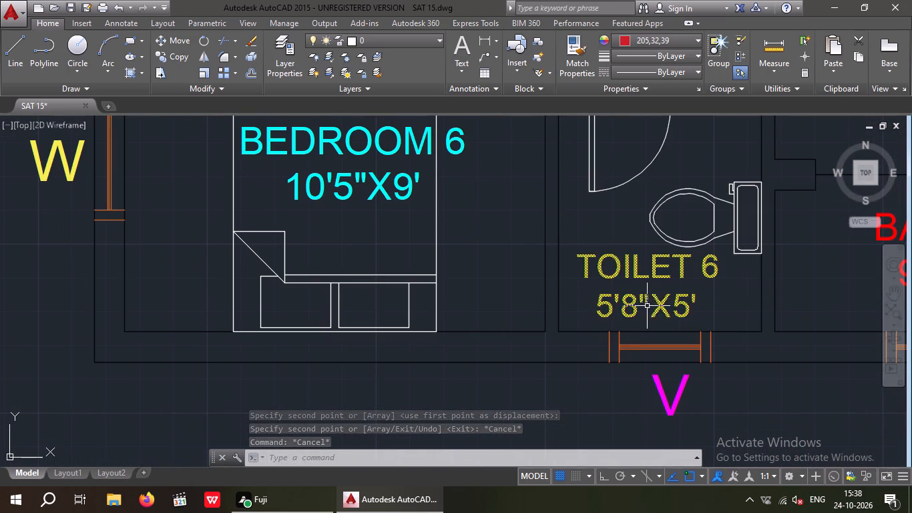
click(664, 305)
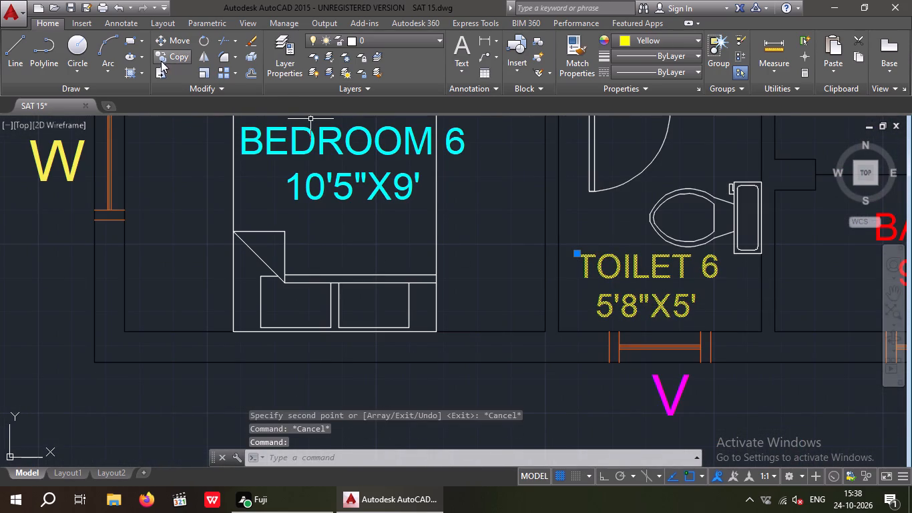
click(169, 55)
click(595, 319)
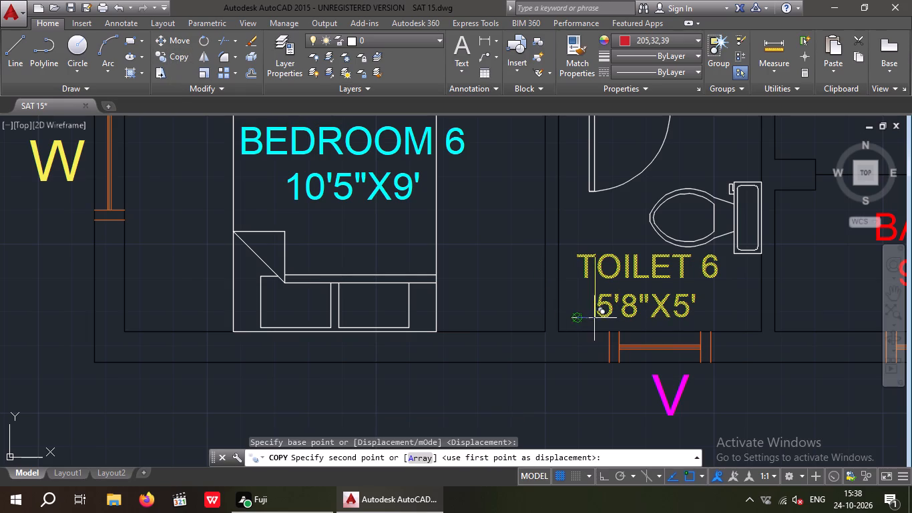
scroll(595, 313, down, 4)
middle_drag(395, 343, 644, 317)
scroll(383, 316, up, 3)
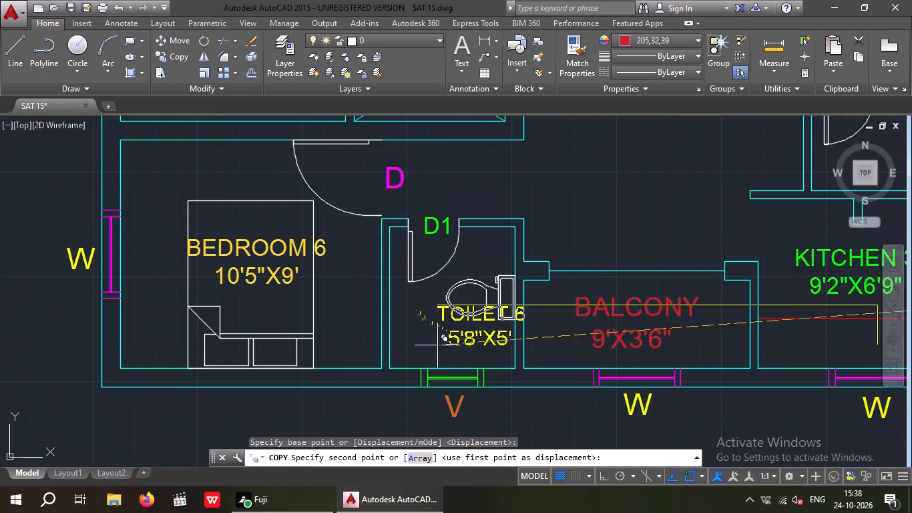
scroll(415, 350, up, 2)
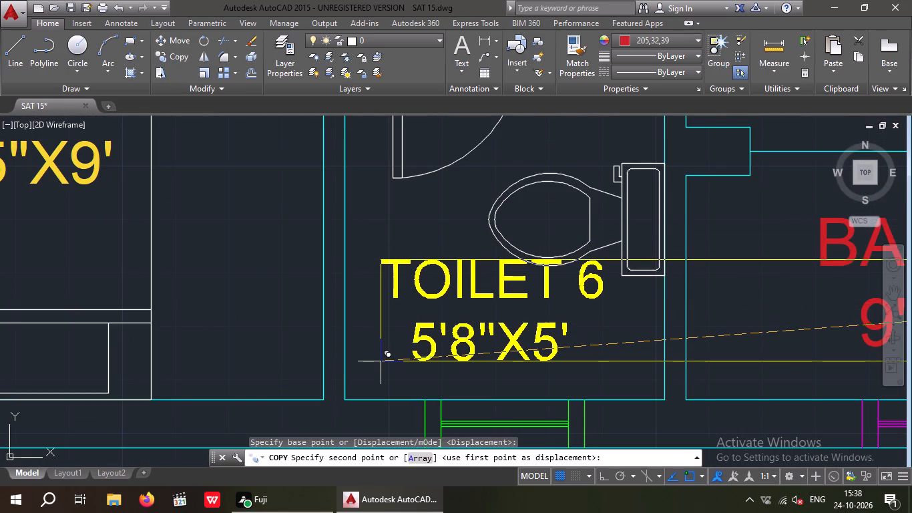
click(381, 361)
key(Escape)
Copy the TOILET 5 7'X4' label from the reference plan into the toilet below Bedroom 5 in the cyan plan.
scroll(381, 305, down, 5)
middle_drag(390, 333, 307, 378)
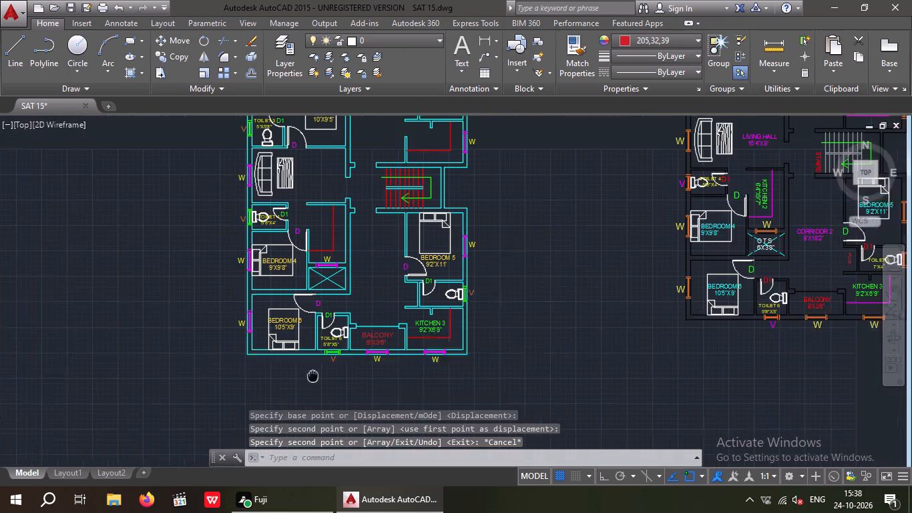
middle_drag(307, 378, 268, 379)
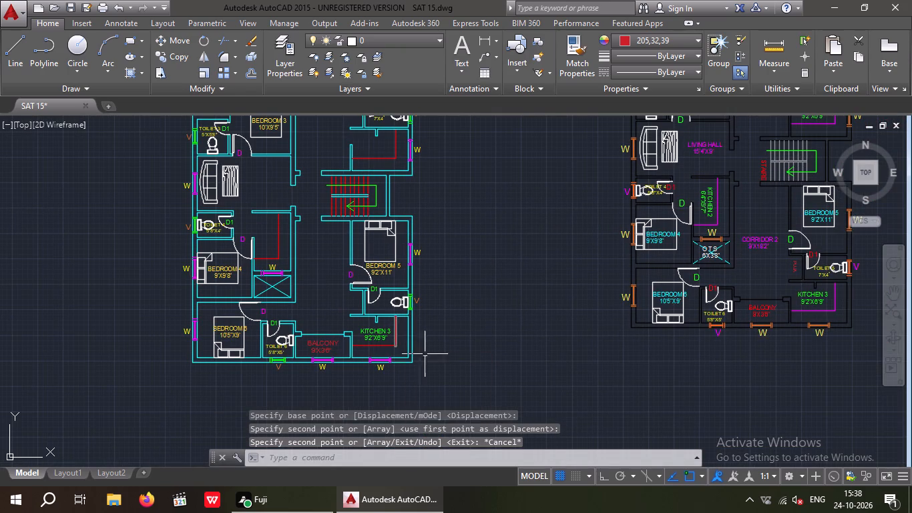
middle_drag(824, 195, 556, 263)
middle_drag(540, 267, 527, 269)
scroll(520, 334, up, 2)
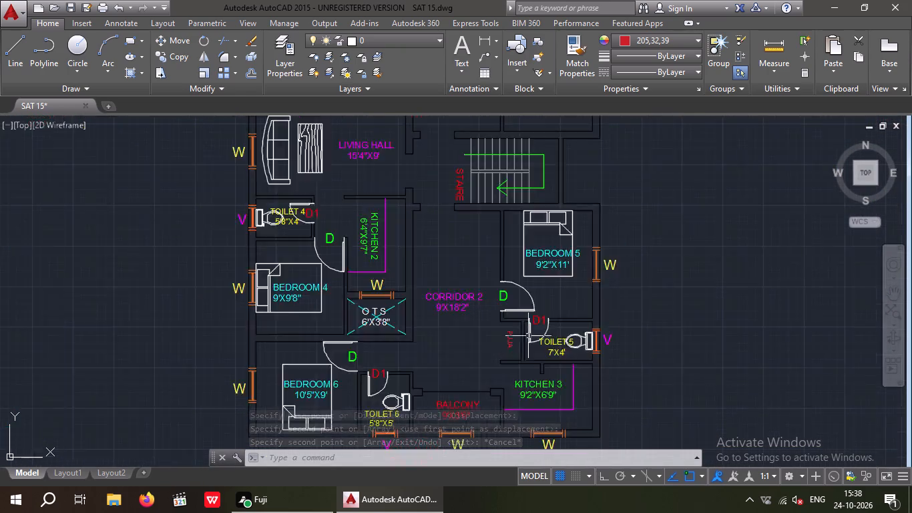
scroll(531, 337, up, 3)
click(619, 375)
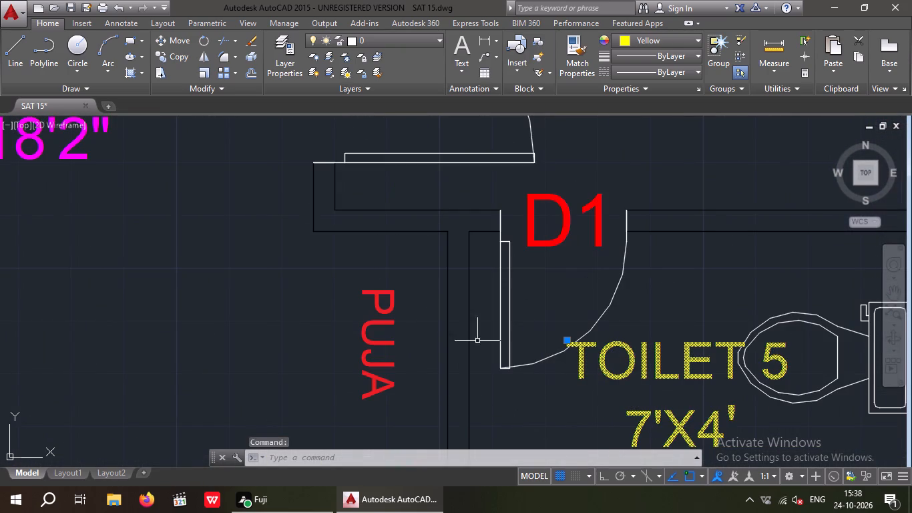
click(180, 59)
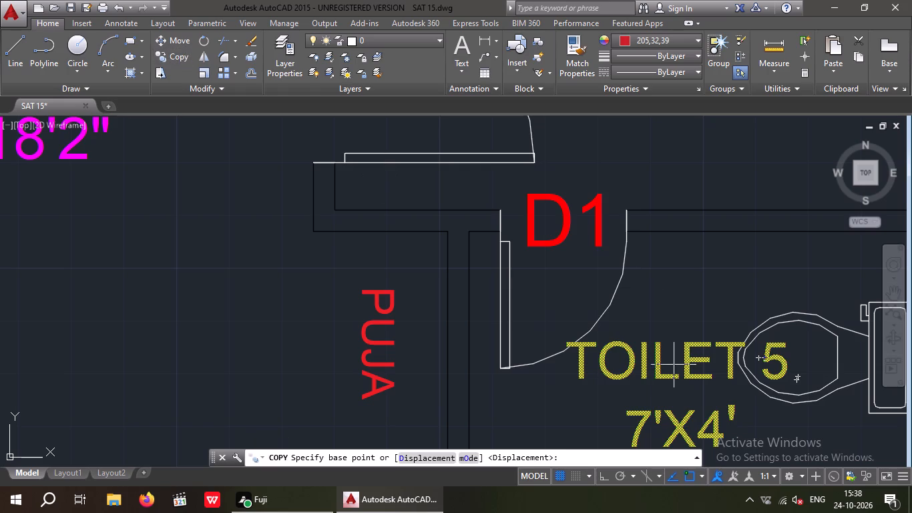
click(578, 374)
scroll(603, 351, down, 5)
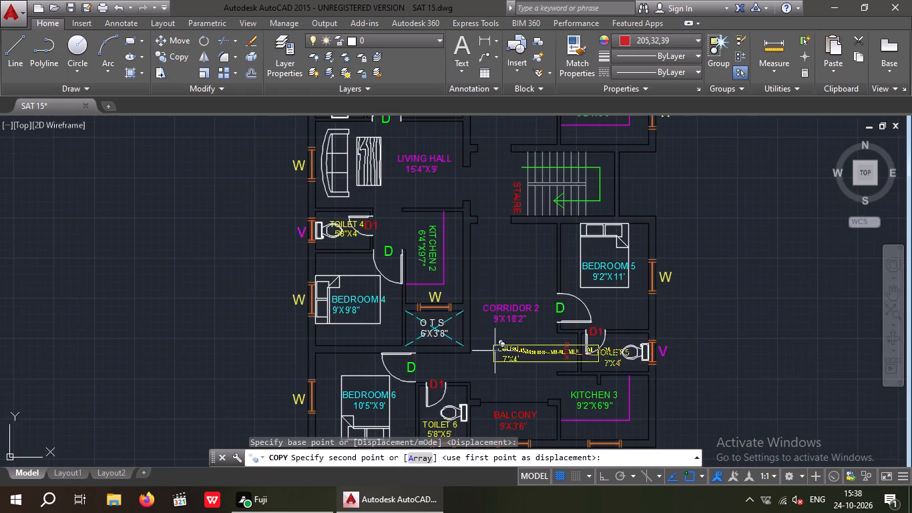
middle_drag(495, 351, 801, 292)
middle_drag(547, 358, 697, 333)
scroll(332, 314, up, 2)
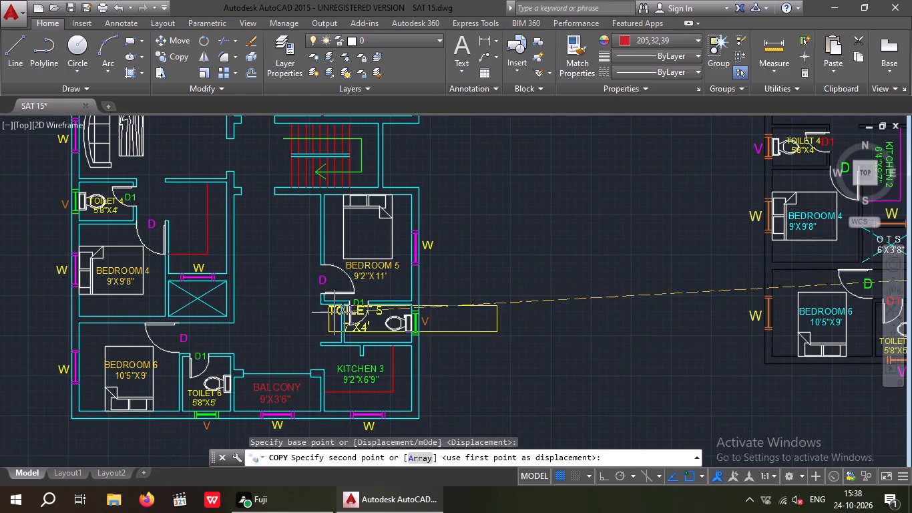
scroll(337, 311, up, 2)
middle_drag(439, 339, 424, 293)
middle_drag(425, 309, 425, 309)
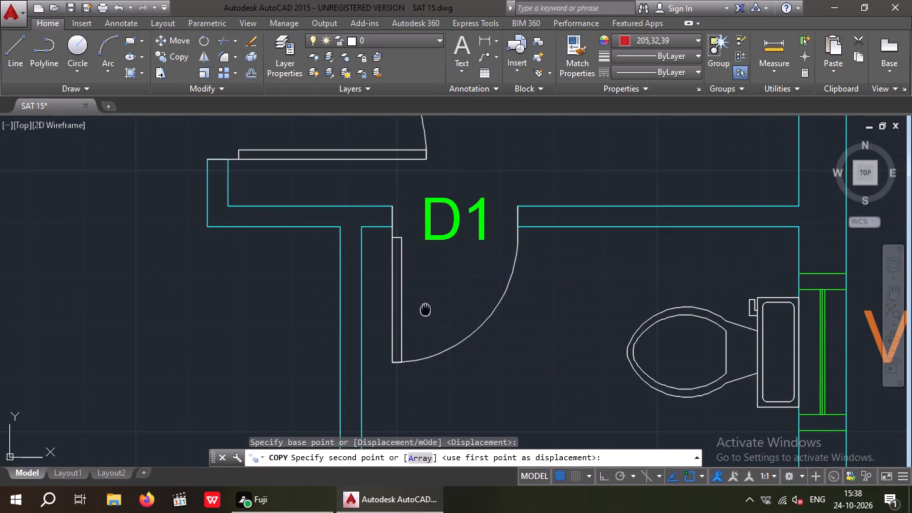
middle_drag(425, 309, 422, 267)
click(416, 291)
key(Escape)
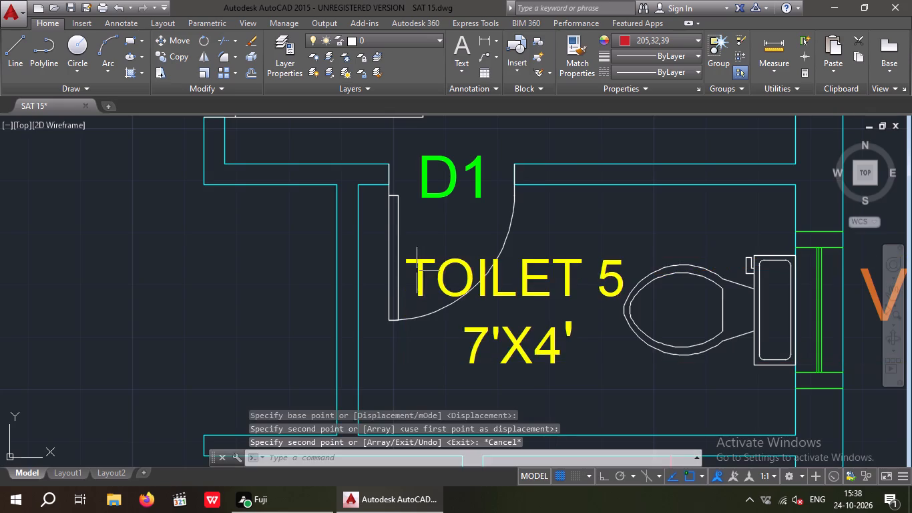
Copy the vertical PUJA label from the reference plan into the niche beside Toilet 5 in the cyan plan.
scroll(421, 254, down, 4)
middle_drag(458, 262, 385, 254)
scroll(397, 252, down, 2)
middle_drag(508, 265, 507, 266)
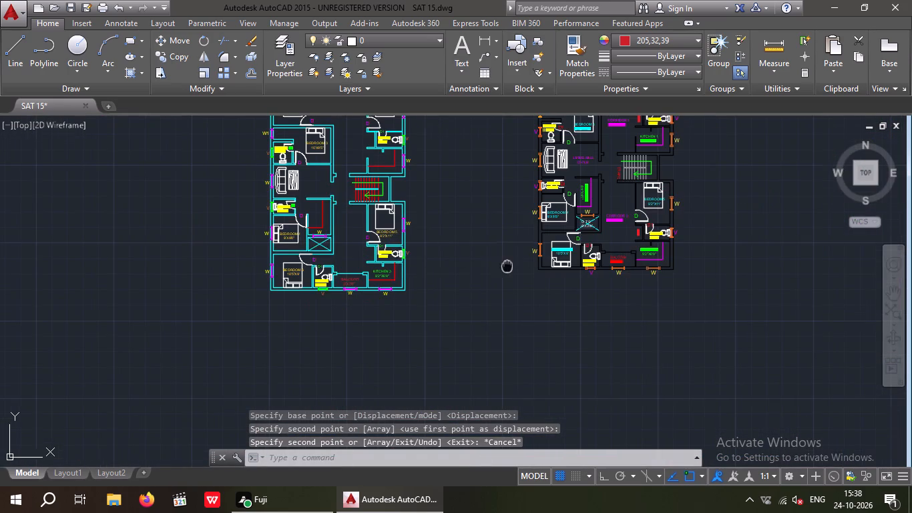
middle_drag(507, 266, 463, 301)
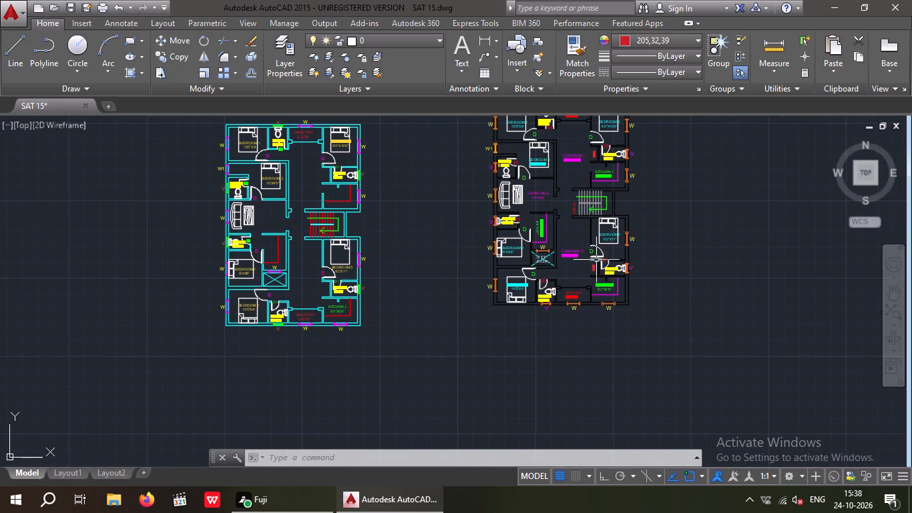
scroll(594, 269, up, 4)
click(592, 261)
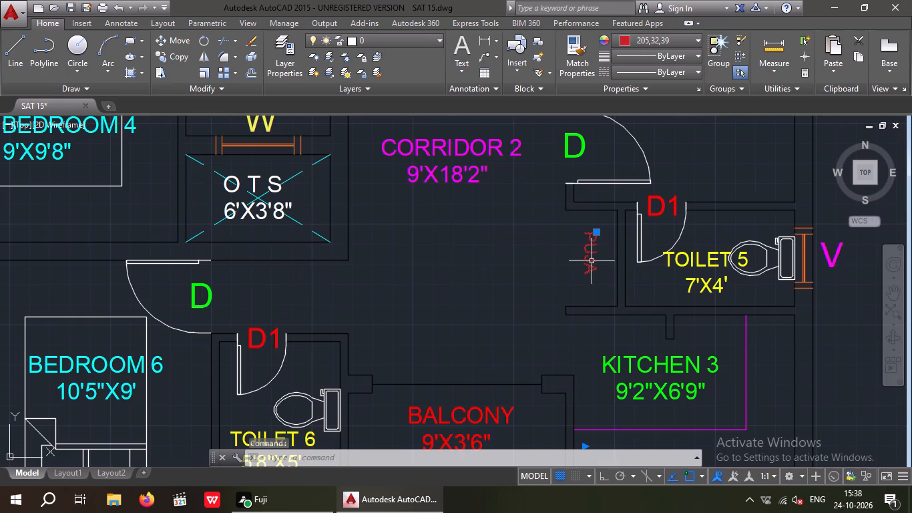
click(179, 61)
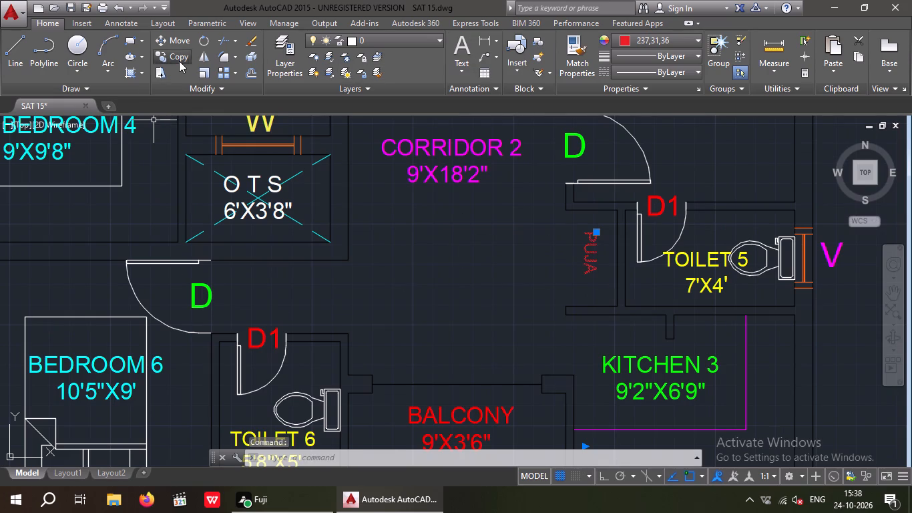
click(574, 265)
scroll(543, 268, down, 1)
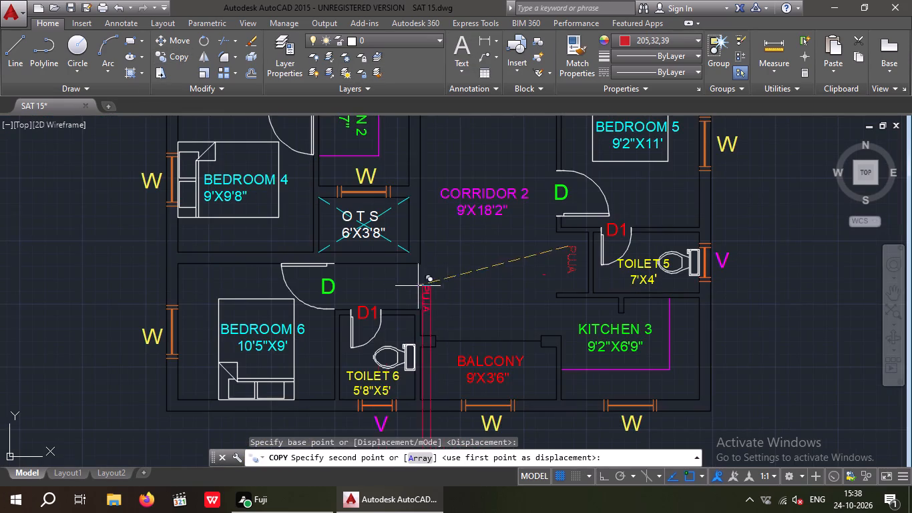
middle_drag(429, 267, 662, 297)
scroll(648, 295, down, 2)
scroll(274, 328, up, 1)
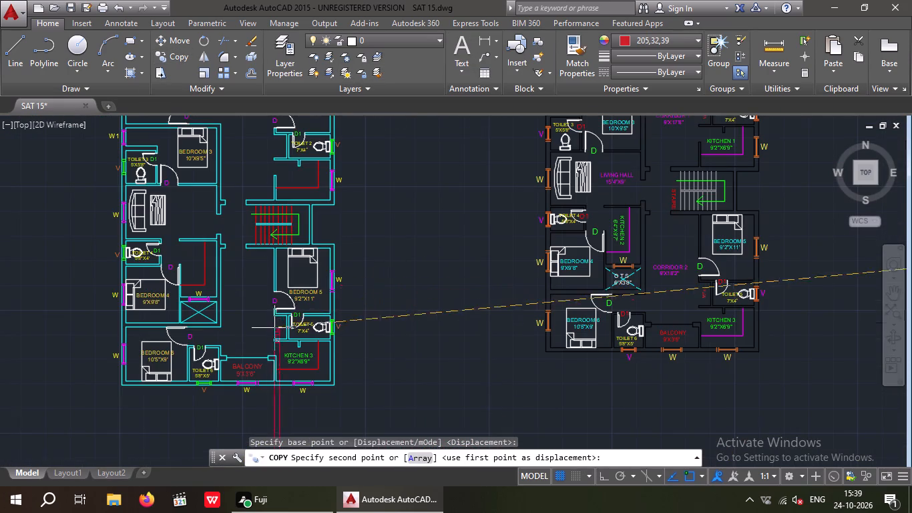
scroll(274, 328, up, 2)
click(288, 308)
Place another copy of the PUJA label in the niche beside Toilet 2 in the cyan plan.
scroll(270, 239, down, 3)
middle_drag(250, 195, 283, 401)
scroll(313, 190, up, 3)
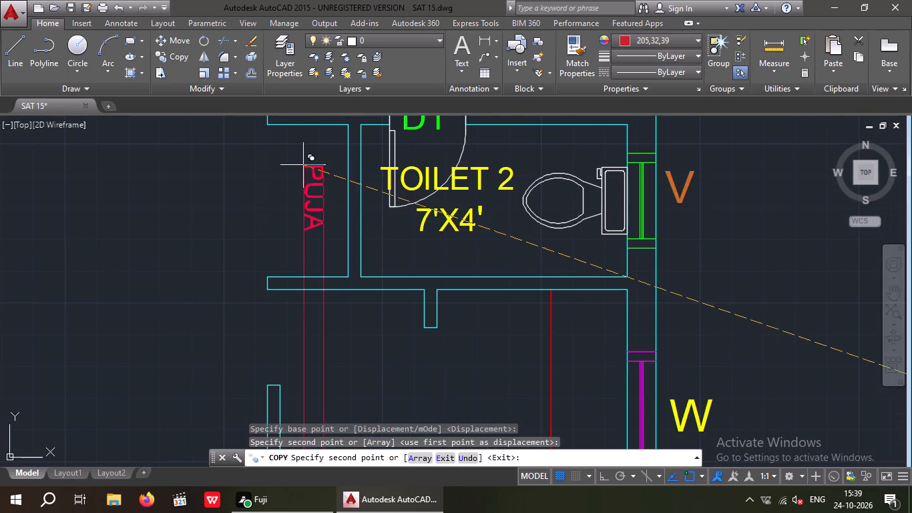
click(303, 164)
key(Escape)
Copy the O T S 6'X3'8" label from the reference plan into the crossed shaft beside Bedroom 4 in the cyan plan.
scroll(294, 171, down, 4)
middle_drag(460, 198, 326, 200)
scroll(334, 191, down, 1)
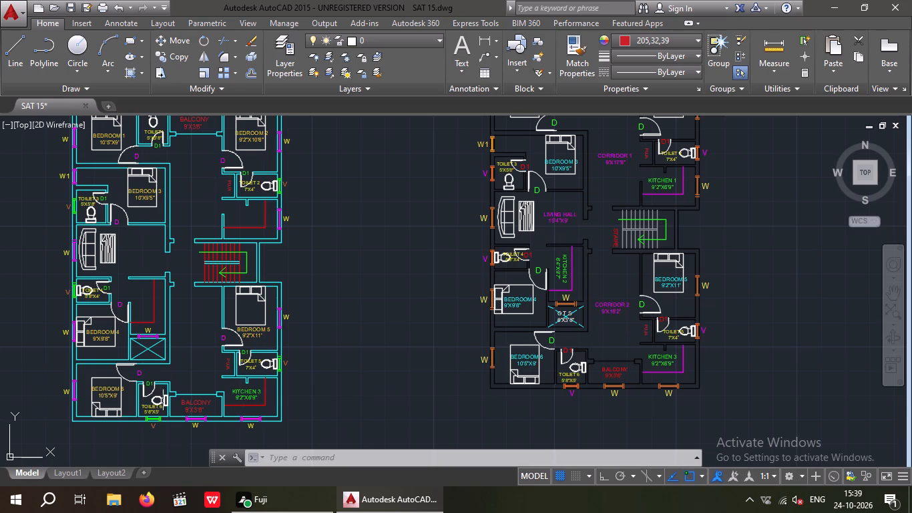
scroll(574, 283, up, 4)
middle_drag(600, 336, 621, 184)
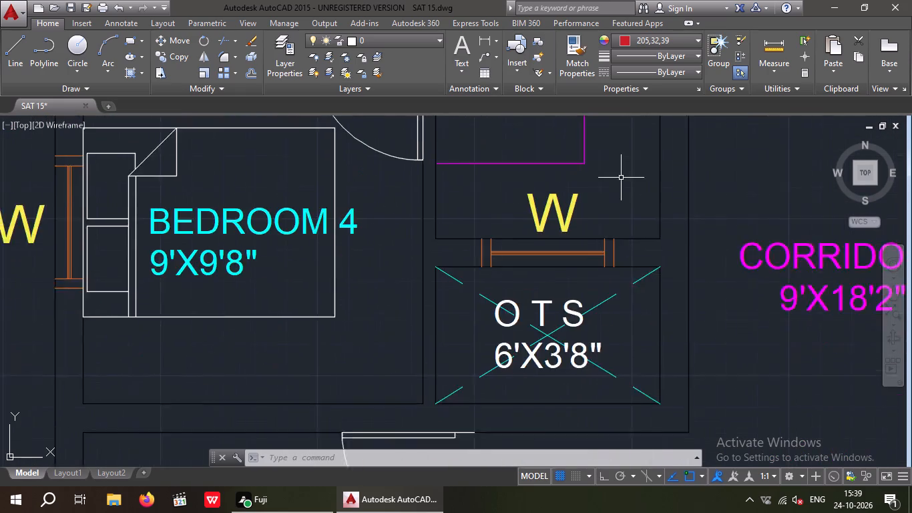
scroll(616, 178, down, 2)
scroll(601, 236, up, 2)
click(592, 226)
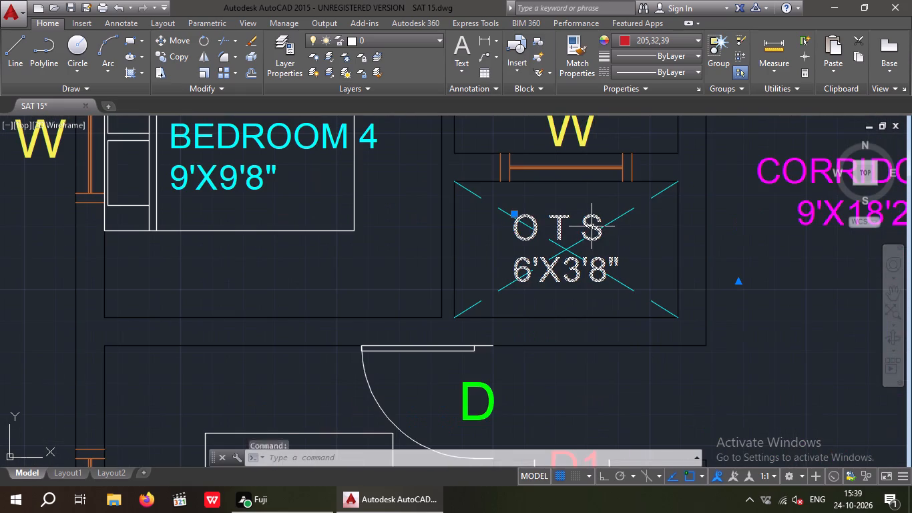
click(182, 57)
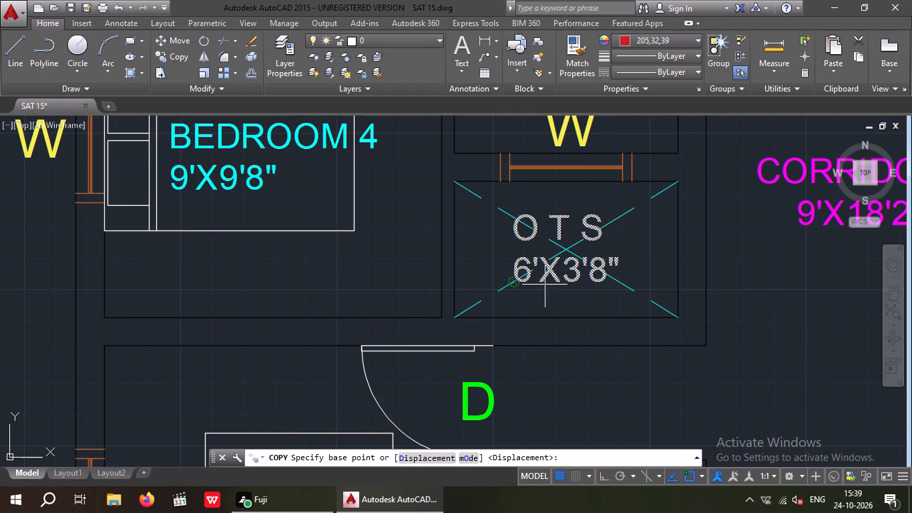
click(533, 282)
scroll(576, 250, down, 4)
middle_drag(427, 283, 736, 283)
scroll(503, 300, up, 2)
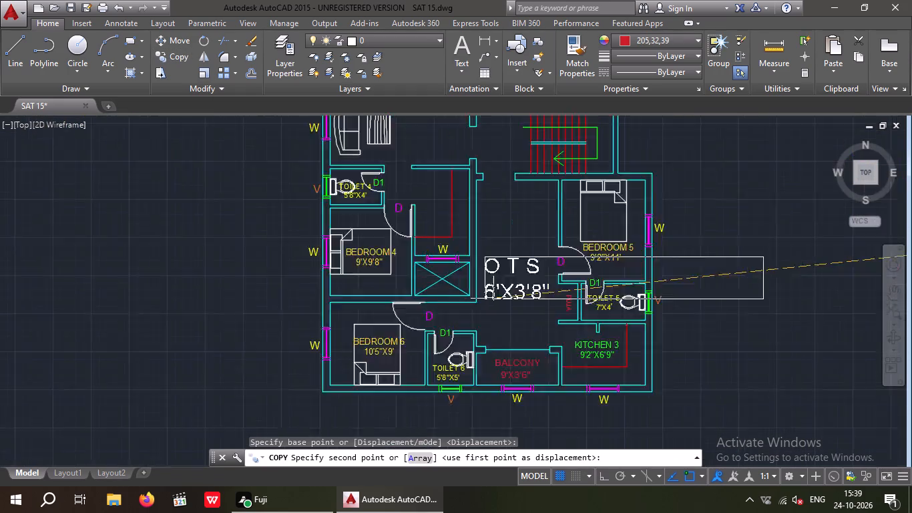
scroll(493, 299, up, 3)
middle_drag(320, 273, 606, 346)
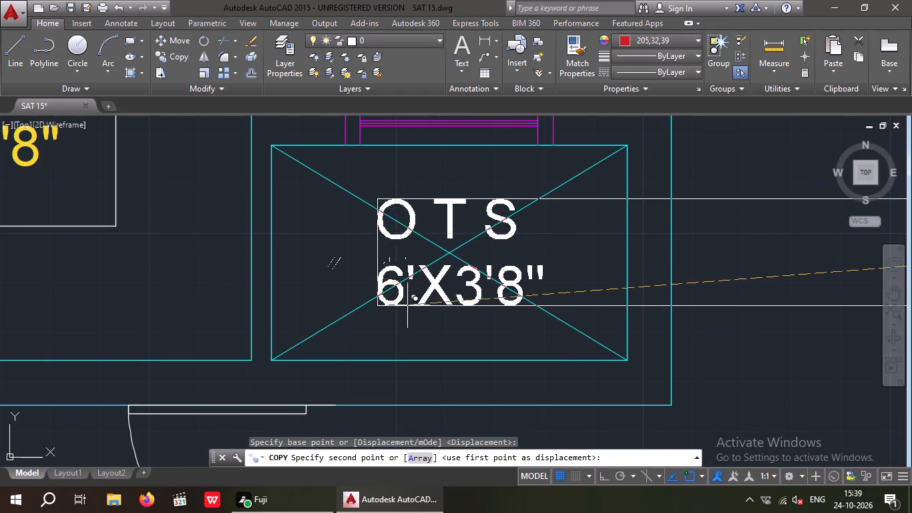
click(396, 301)
key(Escape)
Copy the CORRIDOR 1 9'X17'8" label from the reference plan into the passage beside Bedroom 3 in the cyan plan.
scroll(499, 221, down, 4)
middle_drag(559, 246, 595, 252)
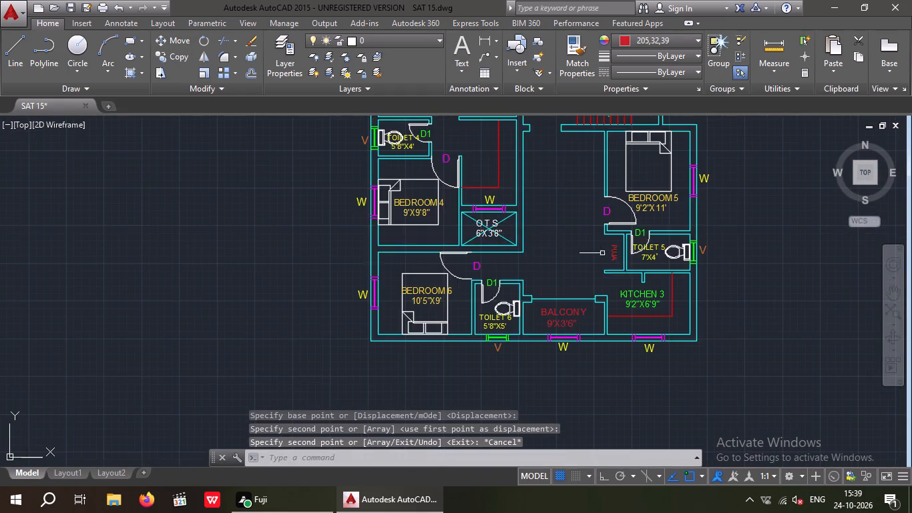
middle_drag(595, 252, 310, 220)
scroll(329, 212, down, 2)
middle_drag(399, 244, 374, 268)
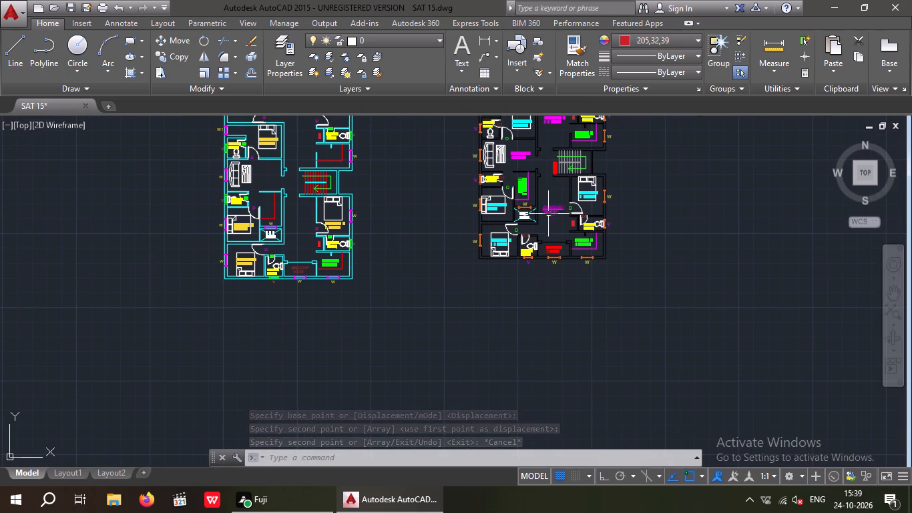
middle_drag(512, 291, 505, 327)
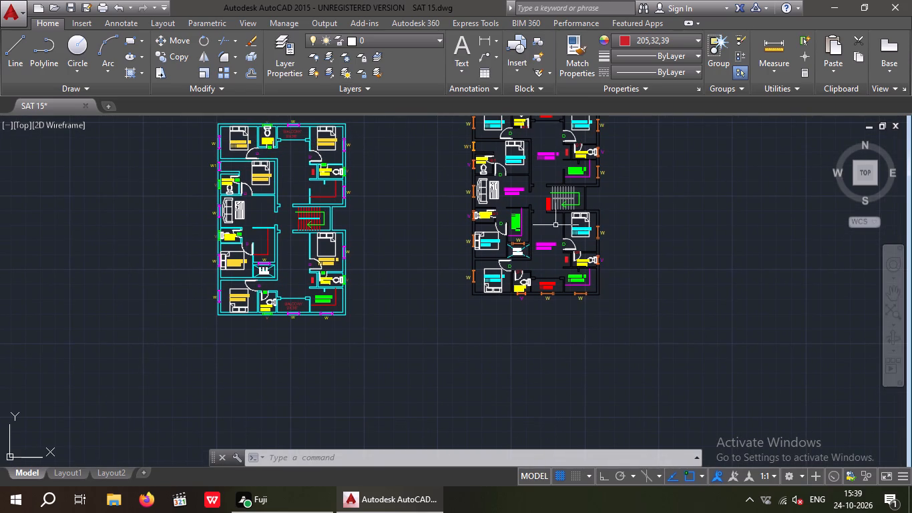
middle_drag(547, 211, 555, 264)
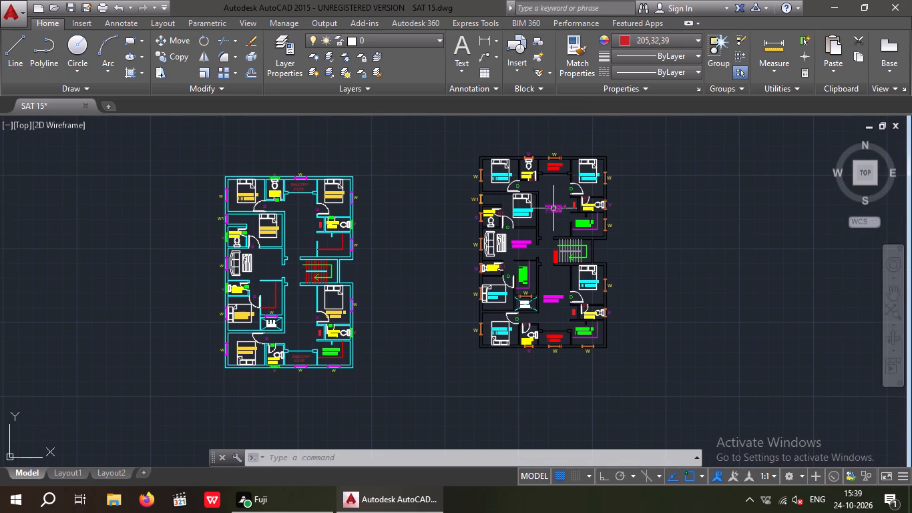
scroll(556, 208, up, 3)
click(554, 216)
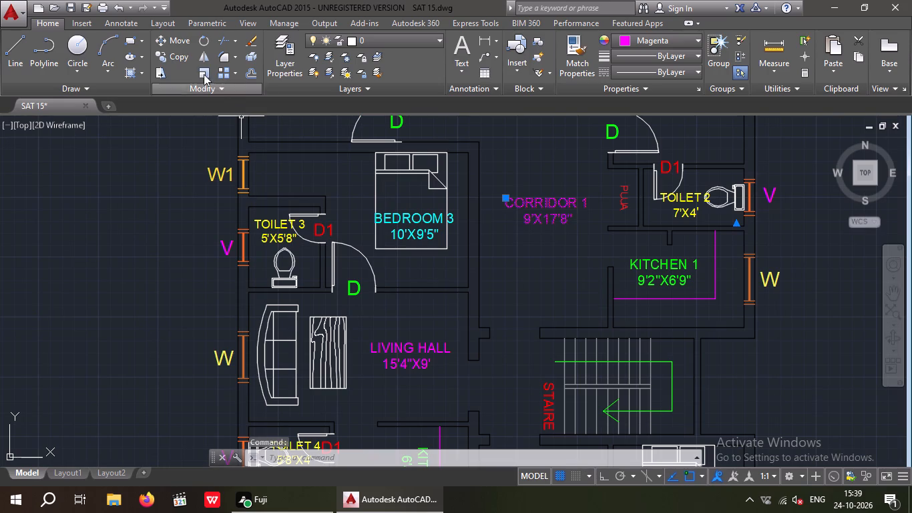
click(181, 57)
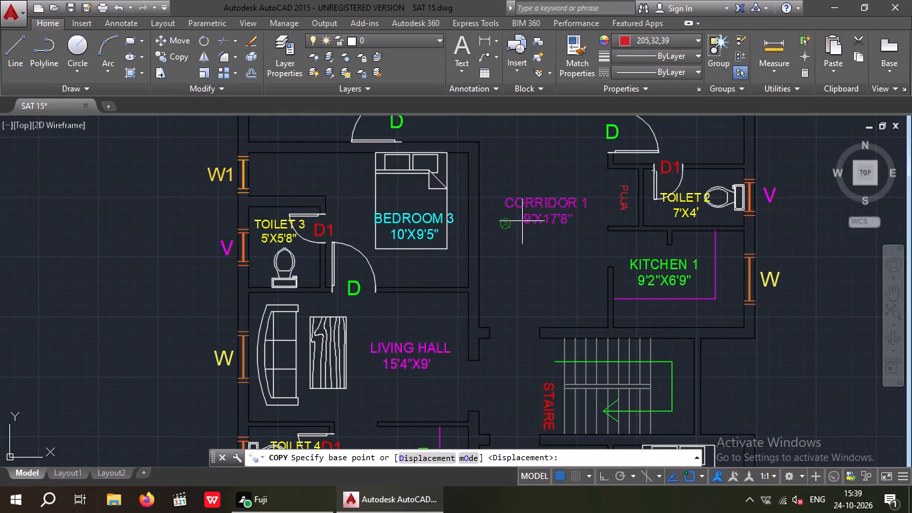
click(522, 221)
scroll(527, 230, down, 3)
scroll(266, 250, up, 4)
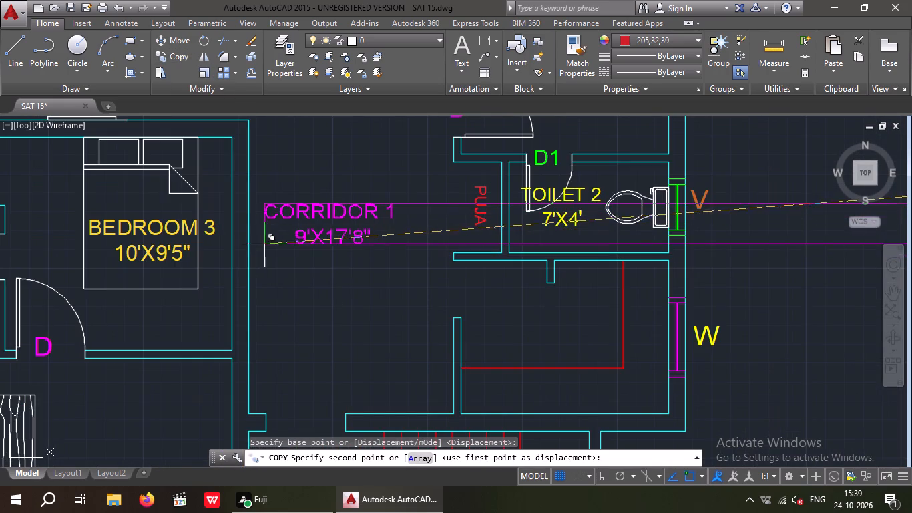
click(282, 267)
key(Escape)
Copy the CORRIDOR 2 9'X18'2" label from the reference plan into the passage beside Bedroom 5 in the cyan plan.
scroll(314, 236, down, 4)
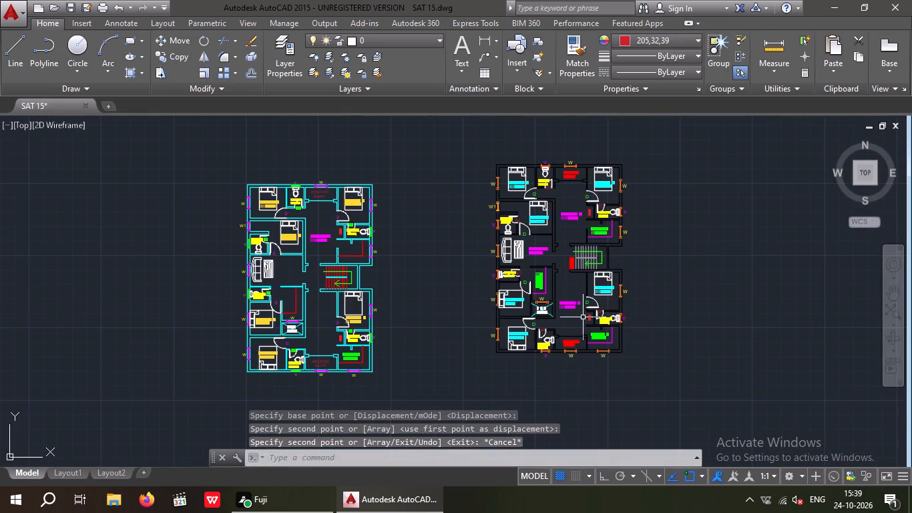
scroll(584, 319, up, 2)
click(549, 291)
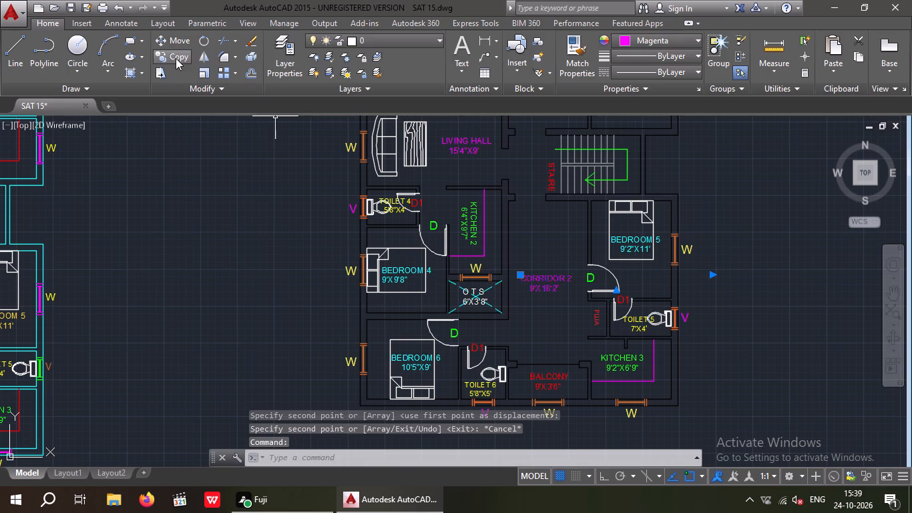
click(176, 58)
click(524, 295)
scroll(523, 291, down, 3)
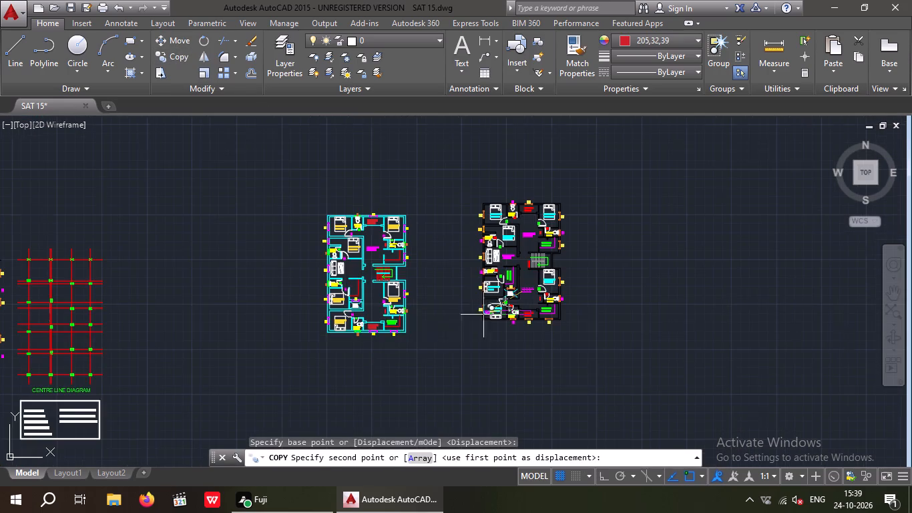
scroll(365, 307, up, 4)
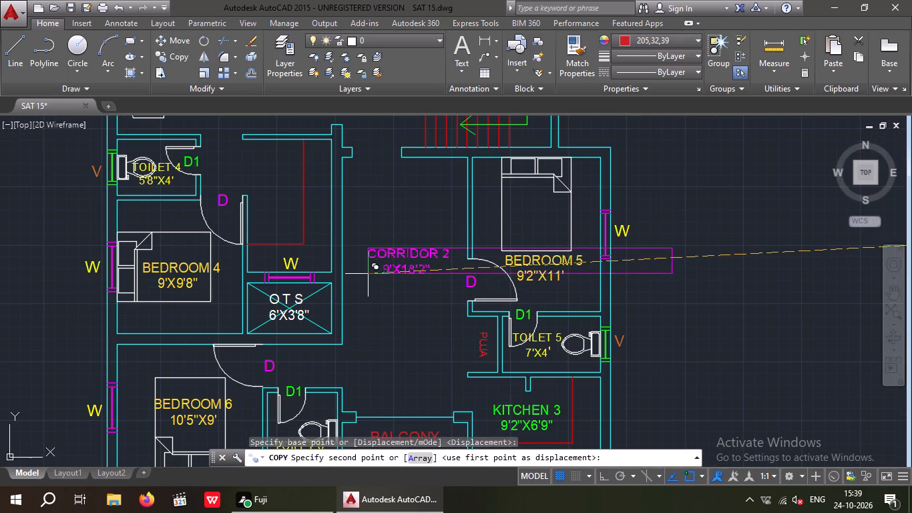
click(368, 274)
key(Escape)
Copy the LIVING HALL 15'4"X9' label from the reference plan into the room with the sofa in the cyan plan.
scroll(384, 274, down, 4)
scroll(522, 234, up, 2)
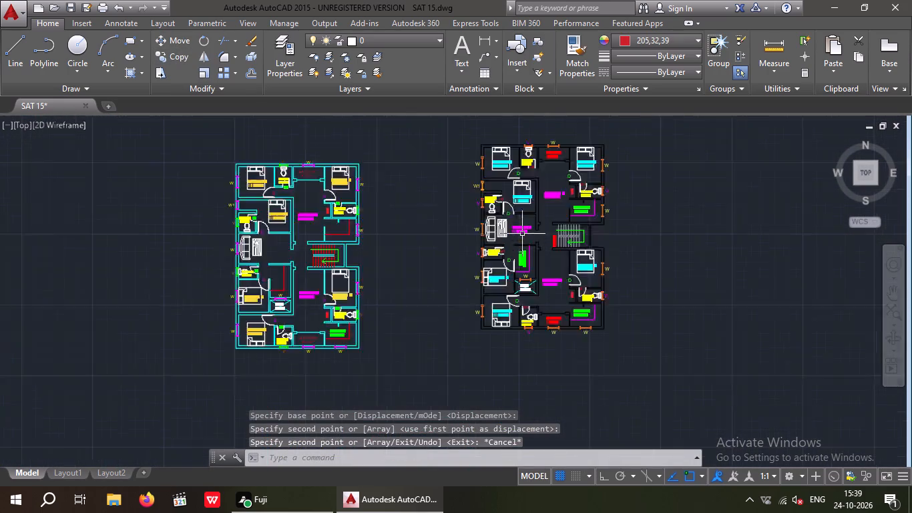
scroll(522, 234, up, 2)
click(508, 222)
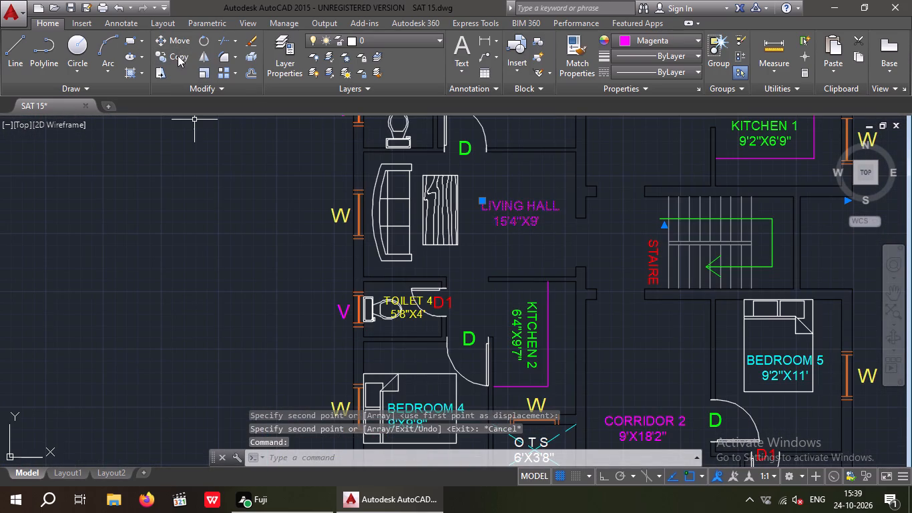
click(178, 55)
click(498, 224)
scroll(501, 218, down, 4)
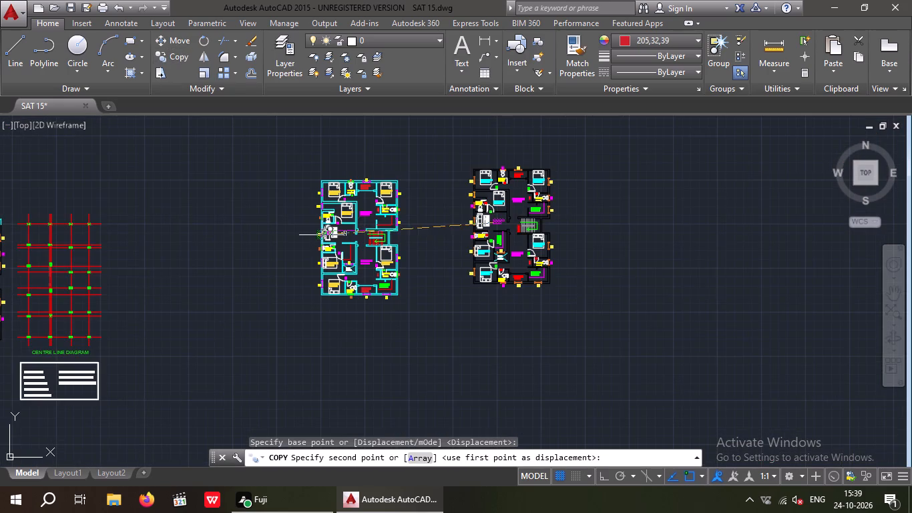
scroll(348, 228, up, 4)
scroll(303, 263, up, 2)
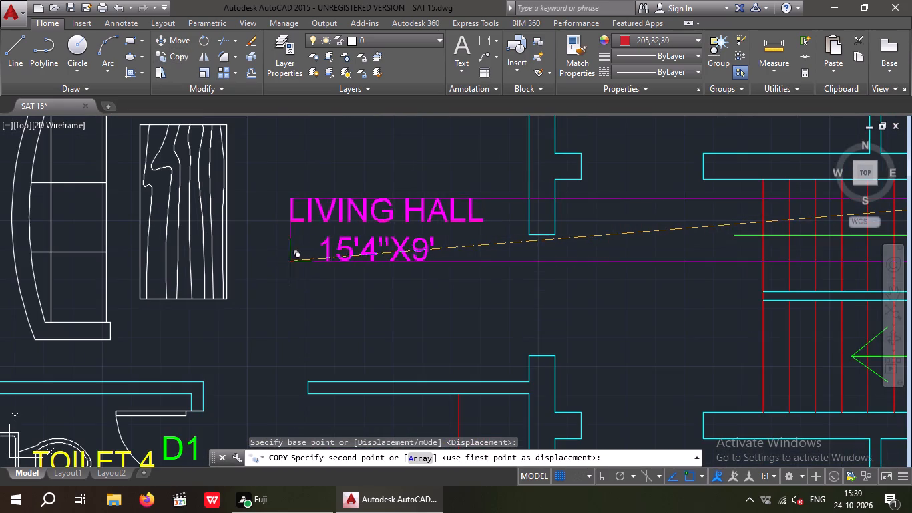
click(274, 261)
key(Escape)
Copy the vertical STAIRE label from the reference plan to the open side of the staircase in the cyan plan.
scroll(313, 236, down, 4)
middle_drag(358, 241, 391, 230)
middle_drag(521, 220, 441, 234)
key(Escape)
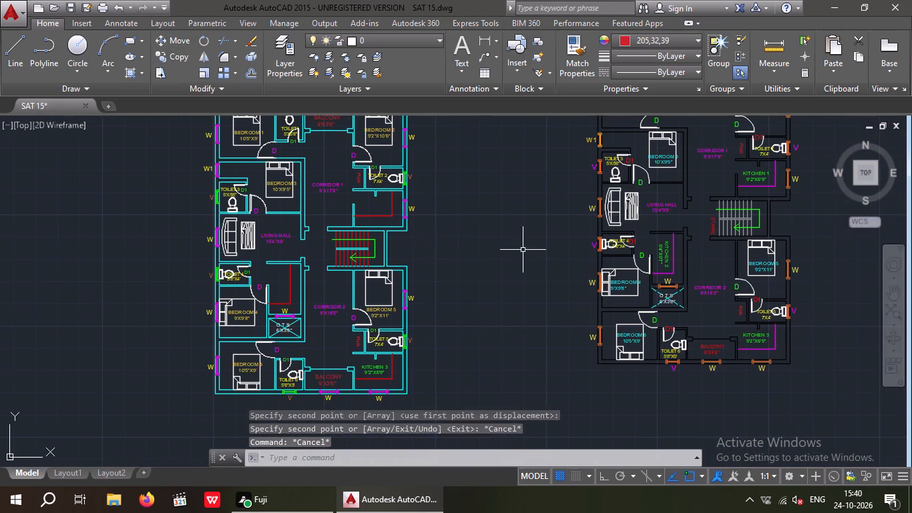
key(Escape)
middle_drag(559, 242, 565, 225)
scroll(711, 200, up, 3)
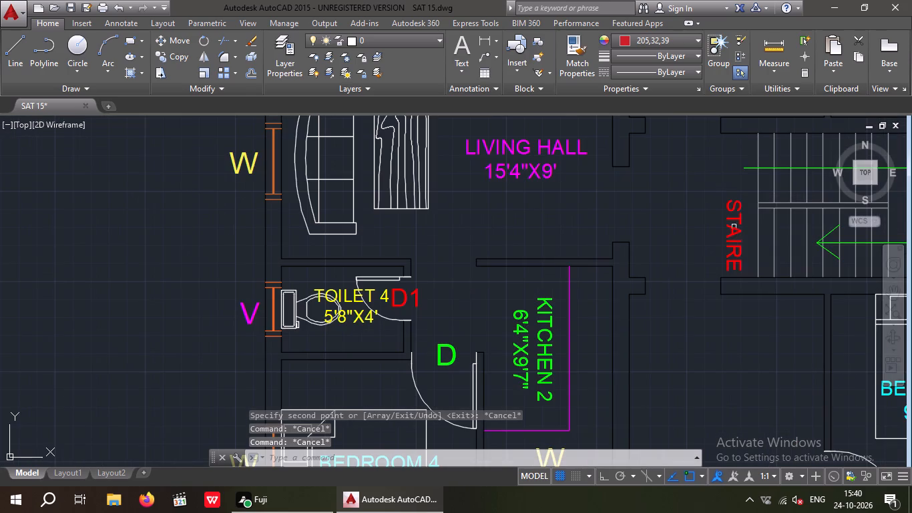
click(736, 244)
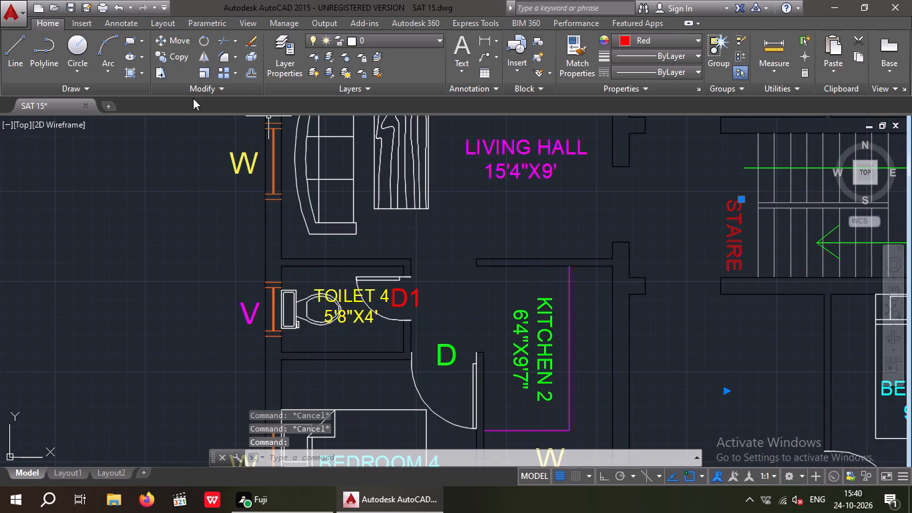
click(179, 58)
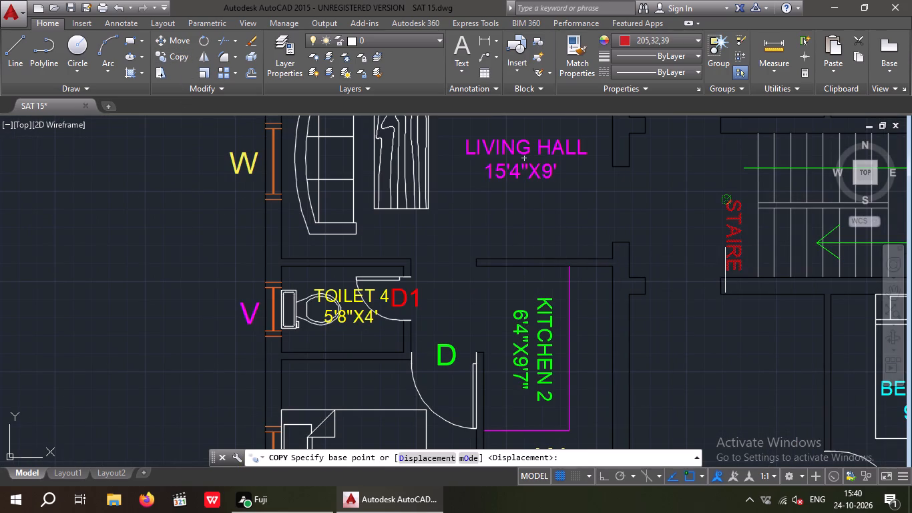
click(726, 270)
scroll(591, 309, down, 2)
middle_drag(300, 315, 610, 269)
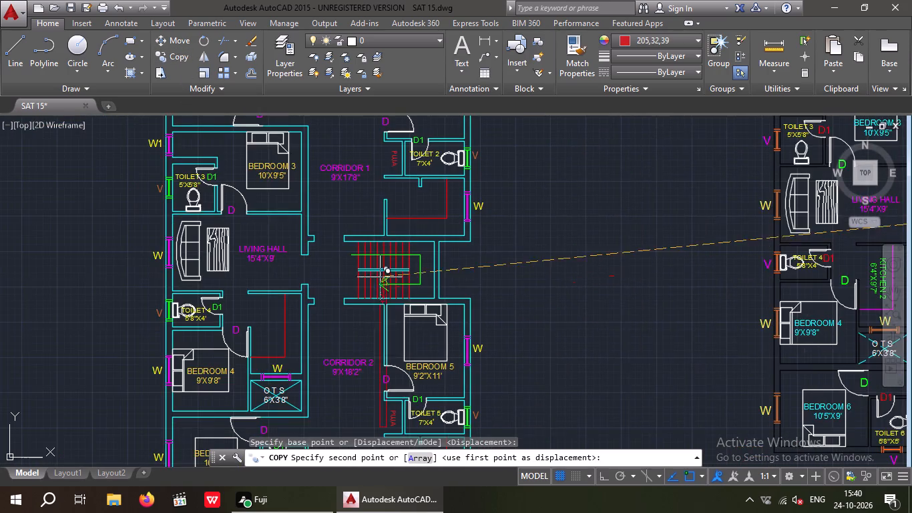
scroll(332, 271, up, 3)
click(375, 258)
key(Escape)
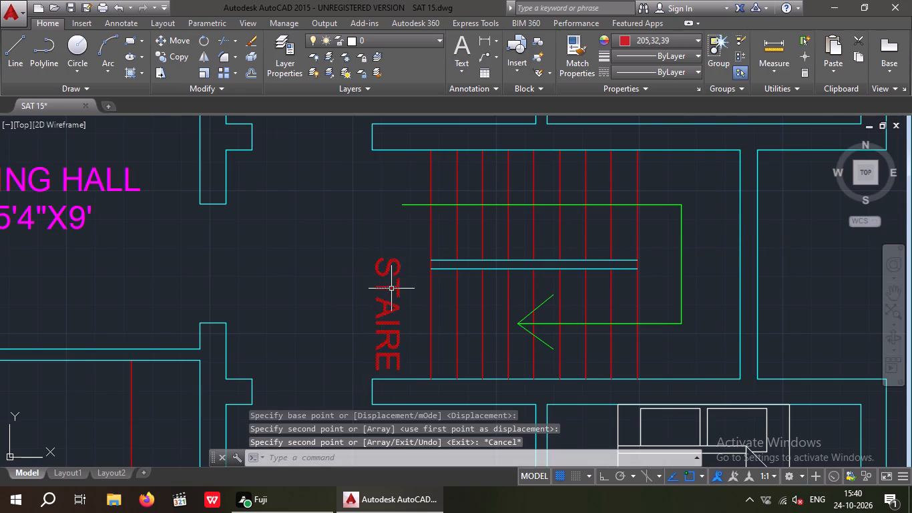
Change the colour of the copied STAIRE label in the cyan plan to yellow.
click(391, 289)
click(650, 41)
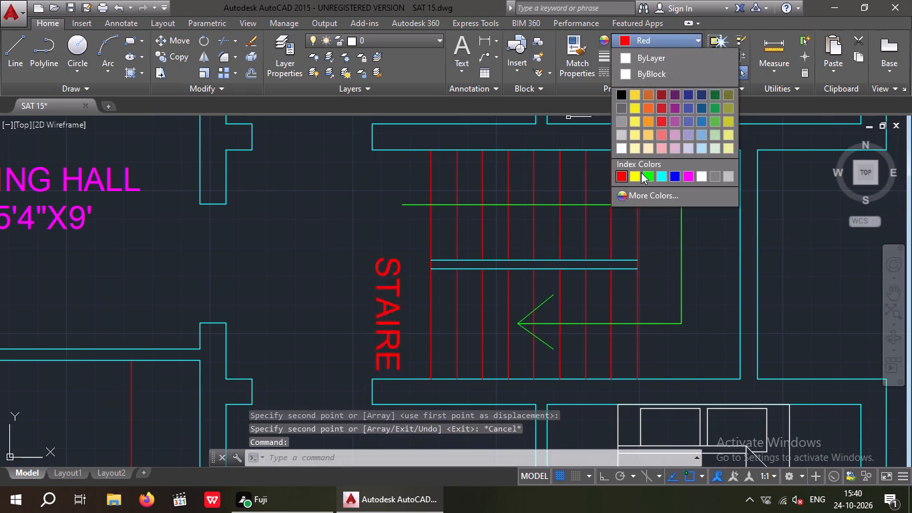
click(632, 180)
key(Escape)
Save the drawing.
scroll(505, 256, down, 3)
middle_drag(513, 274, 542, 232)
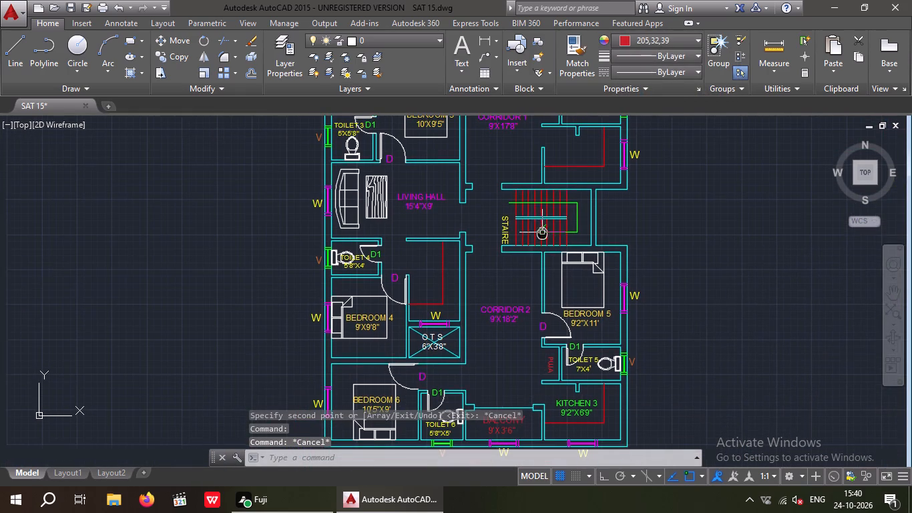
middle_drag(535, 264, 529, 295)
key(ctrl+s)
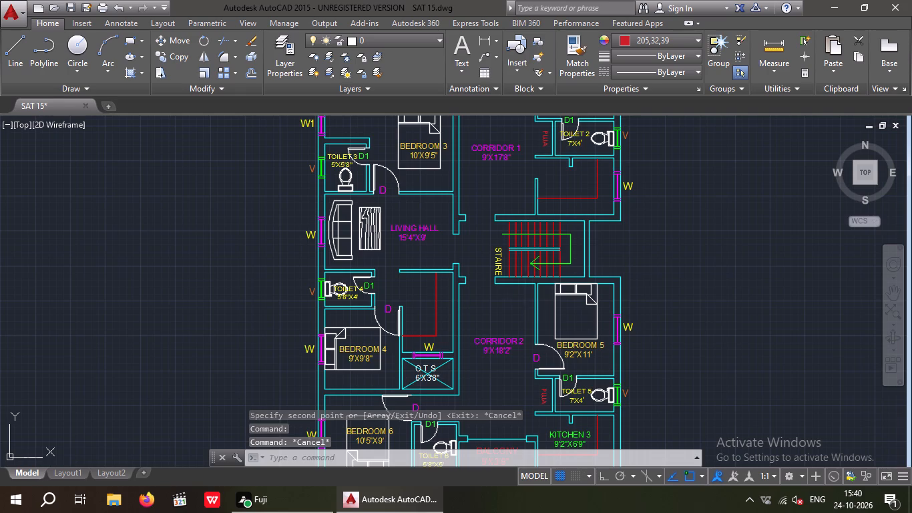
key(ctrl+s)
Review the labelled cyan plan alongside the reference plan, the dimensioned floor plan and the centre line diagram.
scroll(541, 267, down, 1)
middle_drag(541, 265, 489, 268)
middle_drag(509, 275, 501, 293)
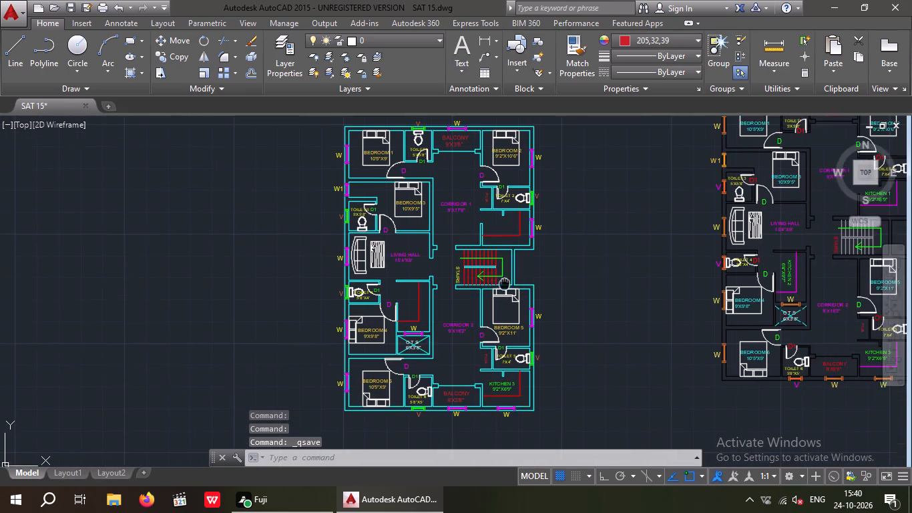
middle_drag(501, 293, 494, 307)
middle_drag(481, 357, 491, 347)
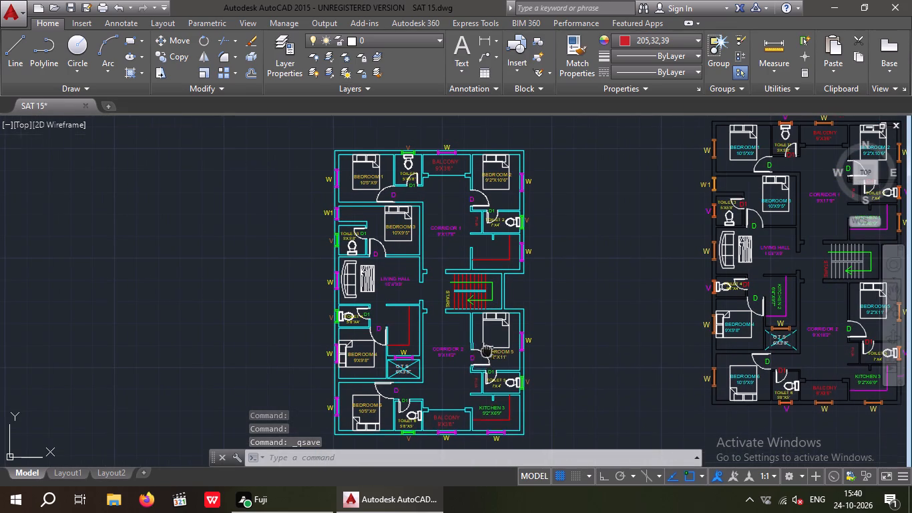
middle_drag(491, 347, 503, 337)
scroll(501, 321, up, 2)
scroll(507, 318, down, 1)
middle_click(508, 317)
middle_drag(507, 324, 505, 332)
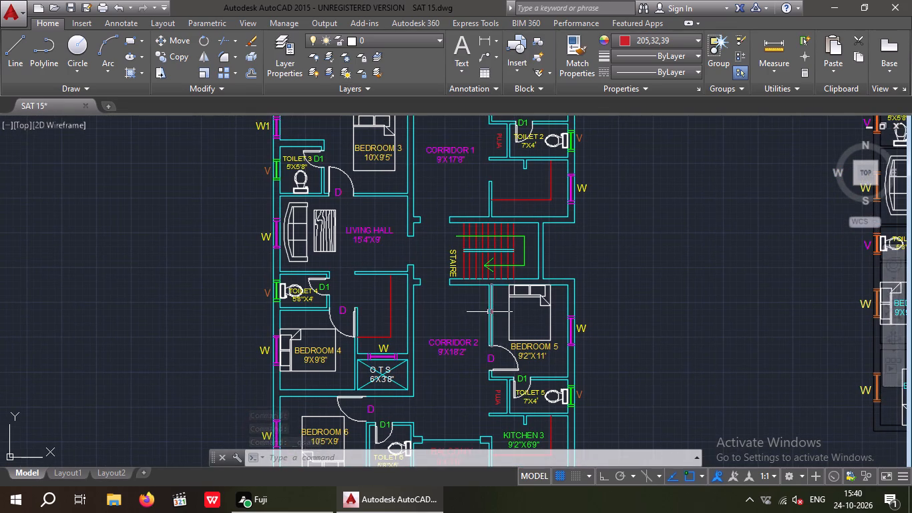
middle_drag(446, 309, 413, 333)
scroll(436, 297, down, 2)
middle_drag(416, 307, 401, 323)
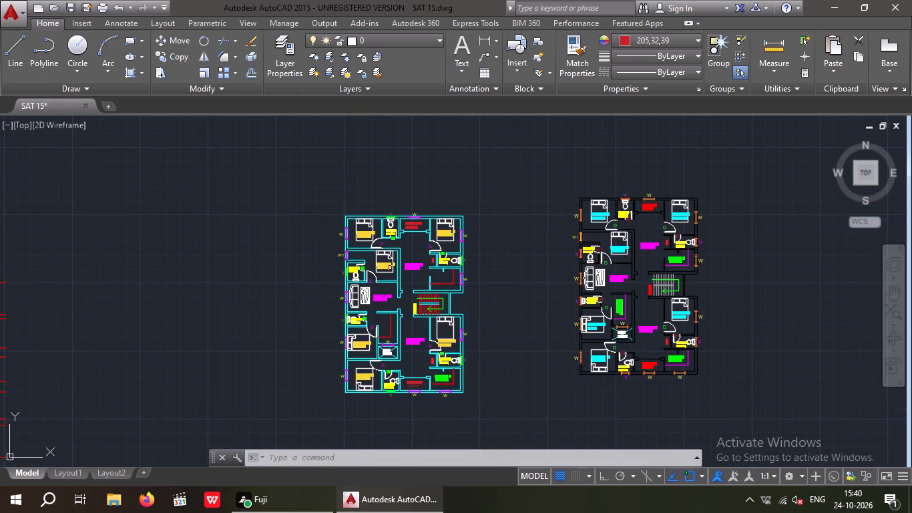
scroll(388, 245, up, 2)
middle_drag(411, 233, 303, 254)
scroll(345, 238, down, 2)
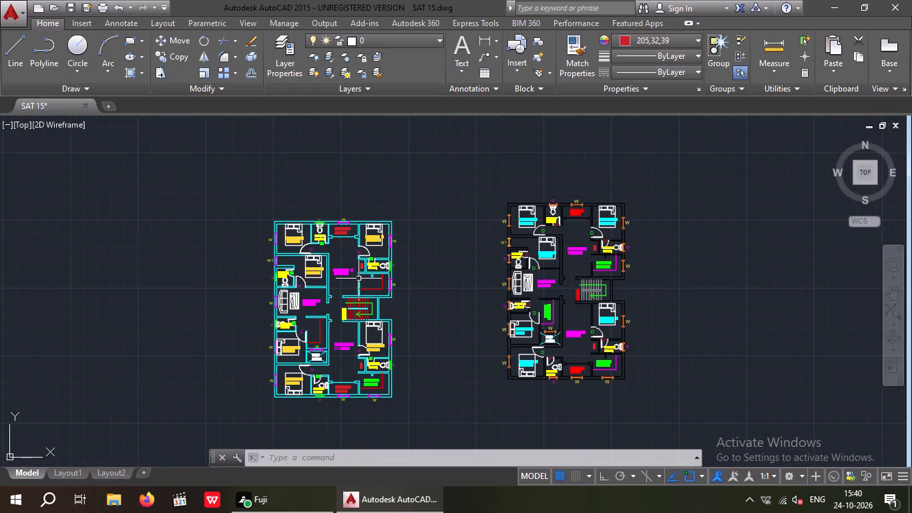
middle_drag(361, 301, 419, 297)
scroll(452, 296, down, 2)
scroll(192, 319, up, 1)
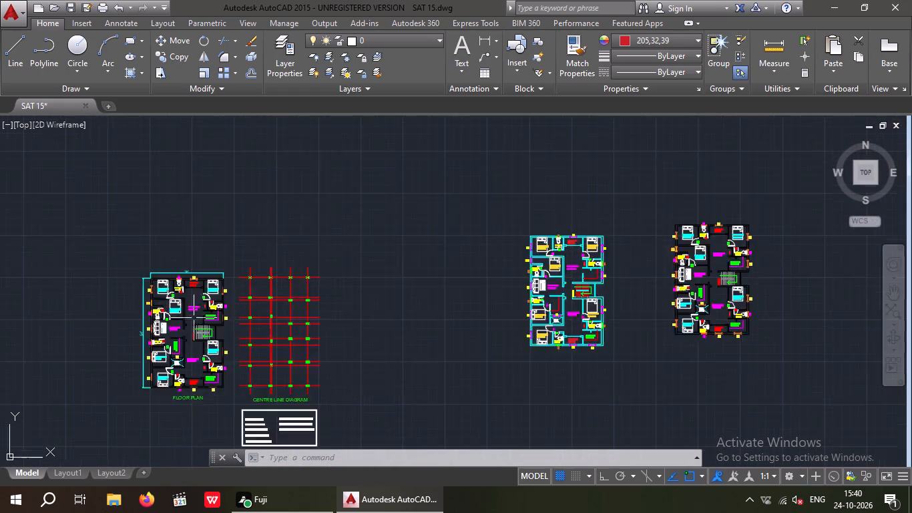
scroll(194, 318, up, 1)
middle_drag(634, 312, 416, 355)
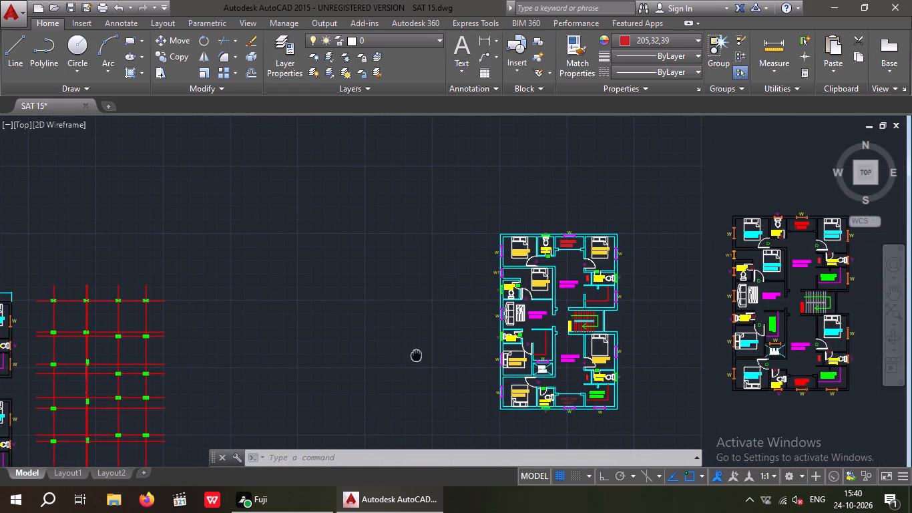
Set the current object colour to green.
scroll(609, 266, up, 2)
middle_drag(598, 261, 537, 275)
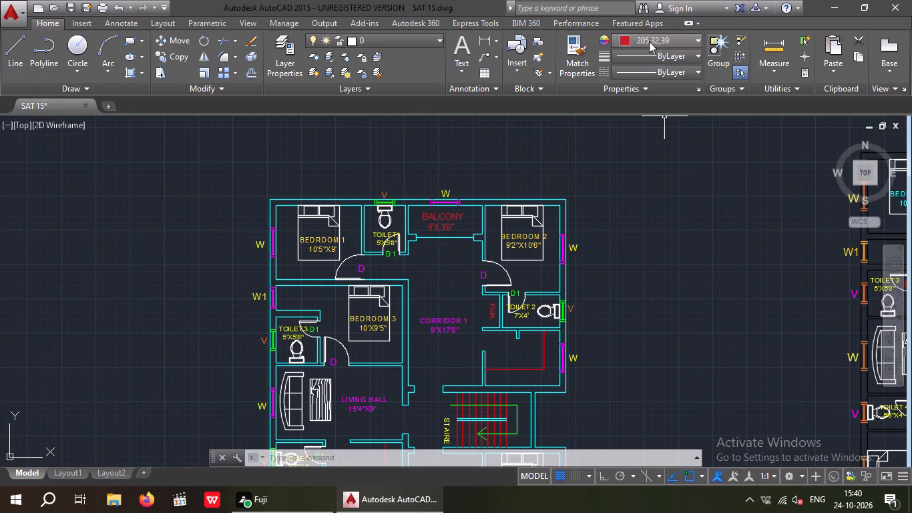
key(Escape)
key(Escape)
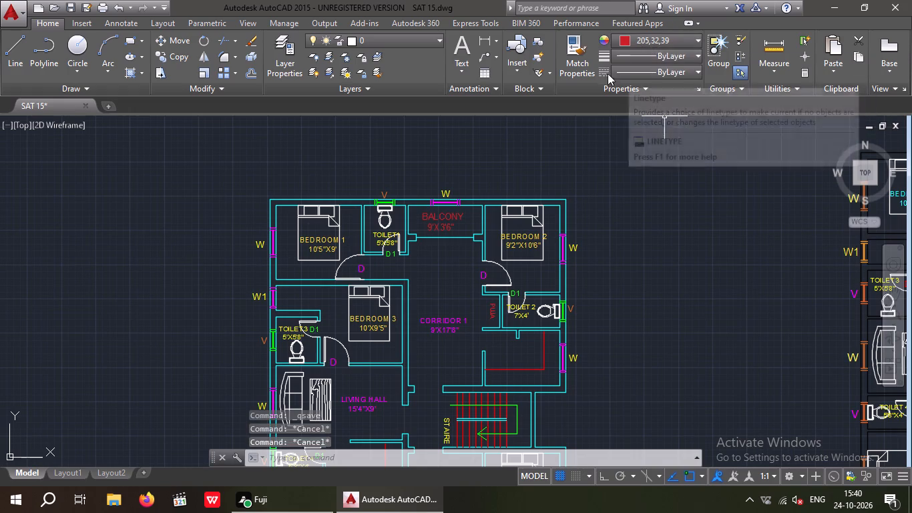
click(634, 45)
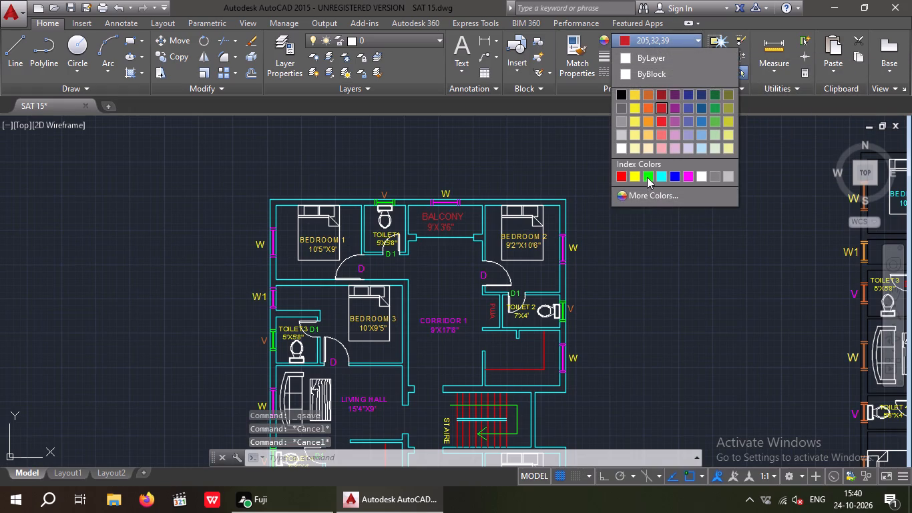
click(647, 176)
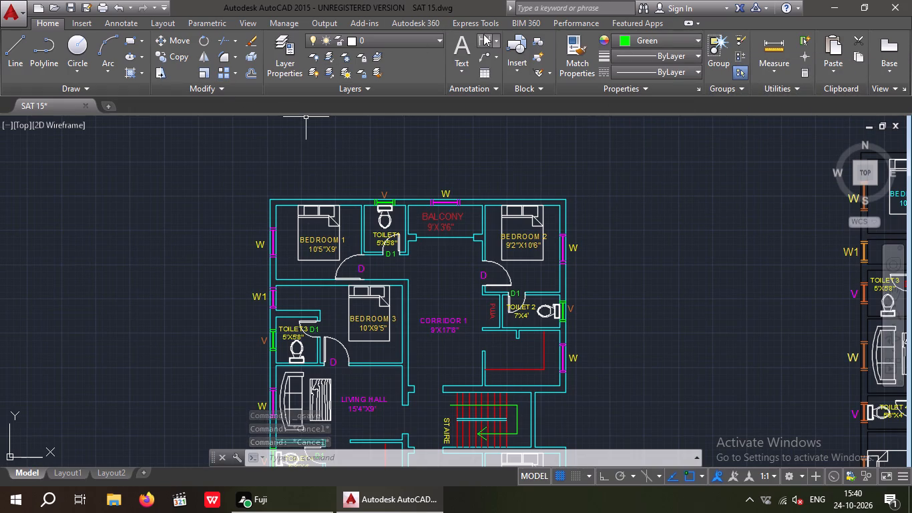
Add a linear dimension for the overall width of the cyan plan, placed just above its top outer wall.
click(484, 33)
scroll(270, 192, up, 1)
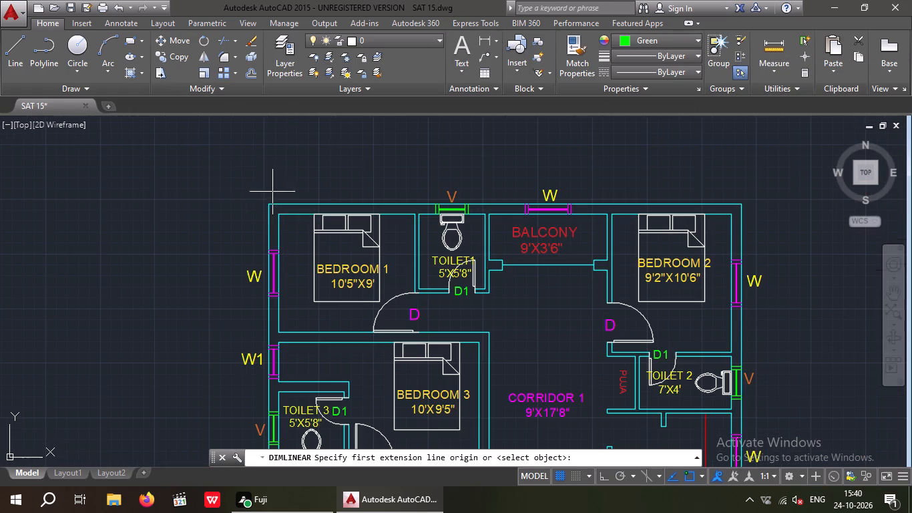
click(269, 204)
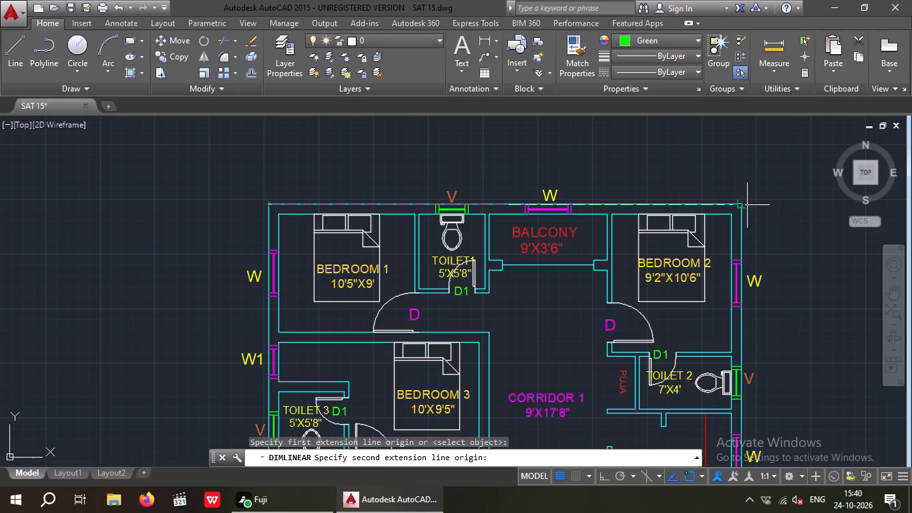
click(745, 204)
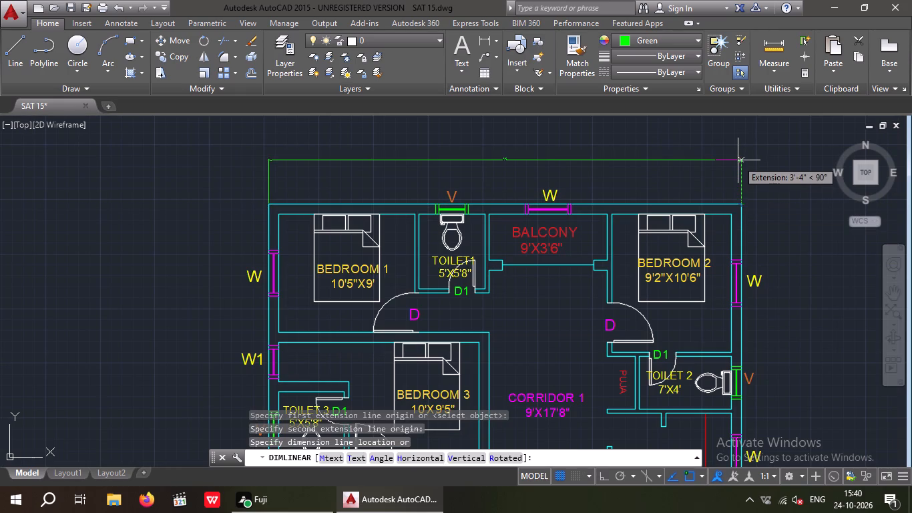
click(739, 170)
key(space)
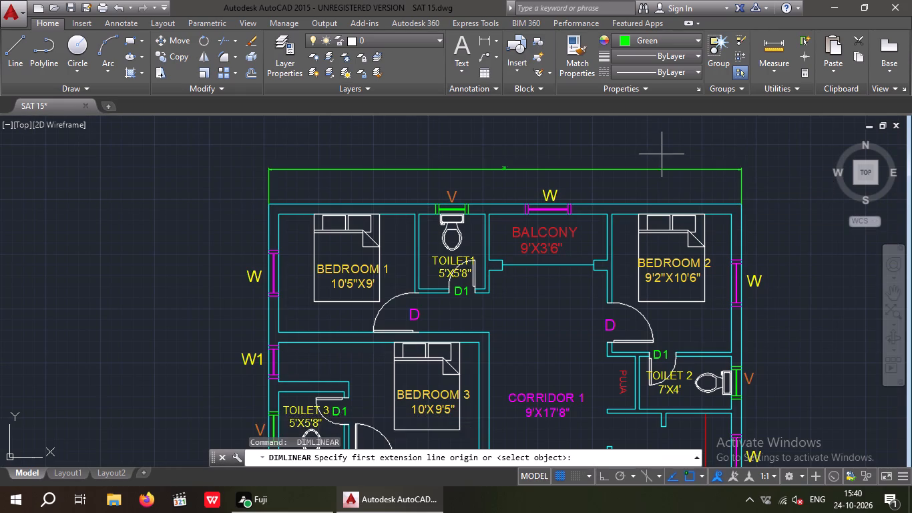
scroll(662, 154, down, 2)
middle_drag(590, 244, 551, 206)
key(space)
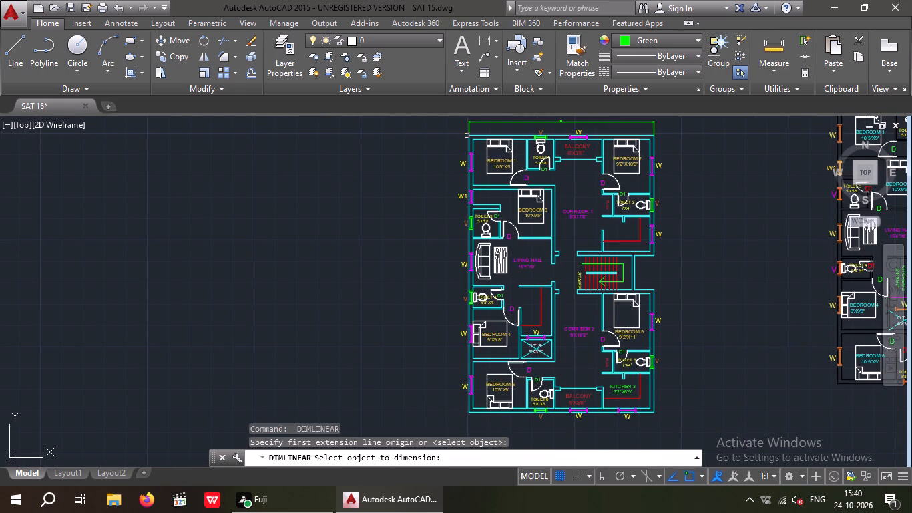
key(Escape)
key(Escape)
Add a vertical linear dimension for the overall length of the cyan plan, placed outside the W and V labels along its left outer wall.
click(485, 37)
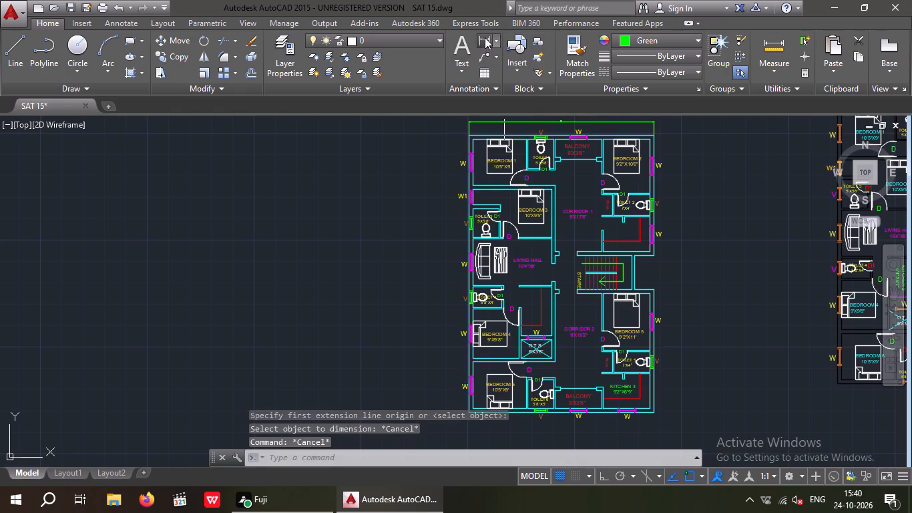
scroll(462, 132, up, 2)
click(475, 142)
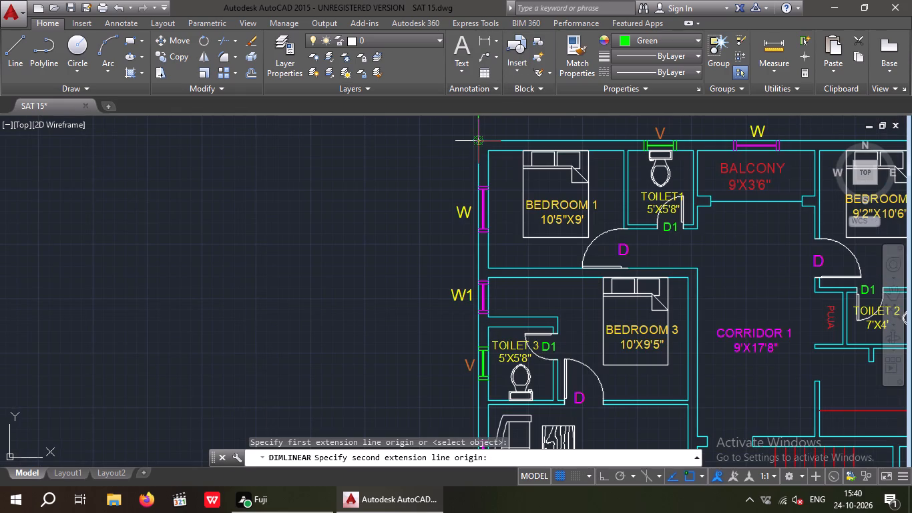
scroll(477, 139, down, 3)
scroll(492, 311, up, 3)
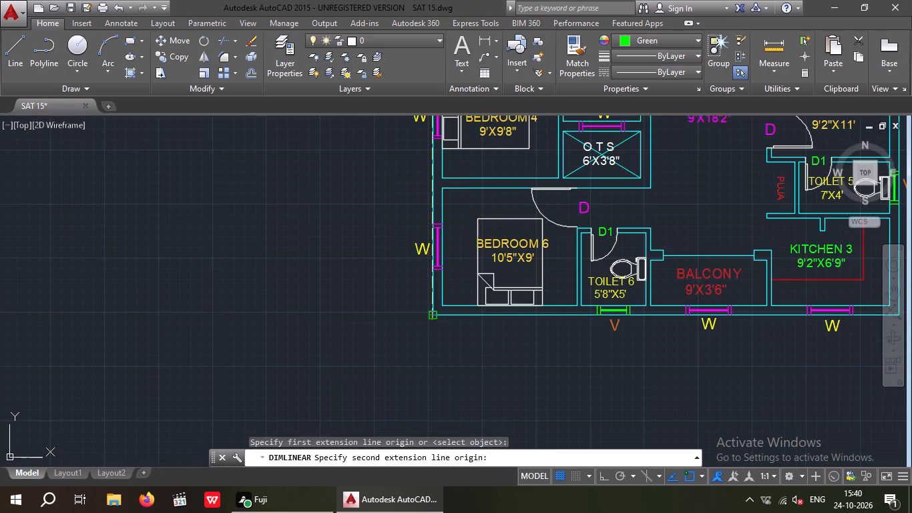
click(434, 316)
scroll(437, 305, down, 2)
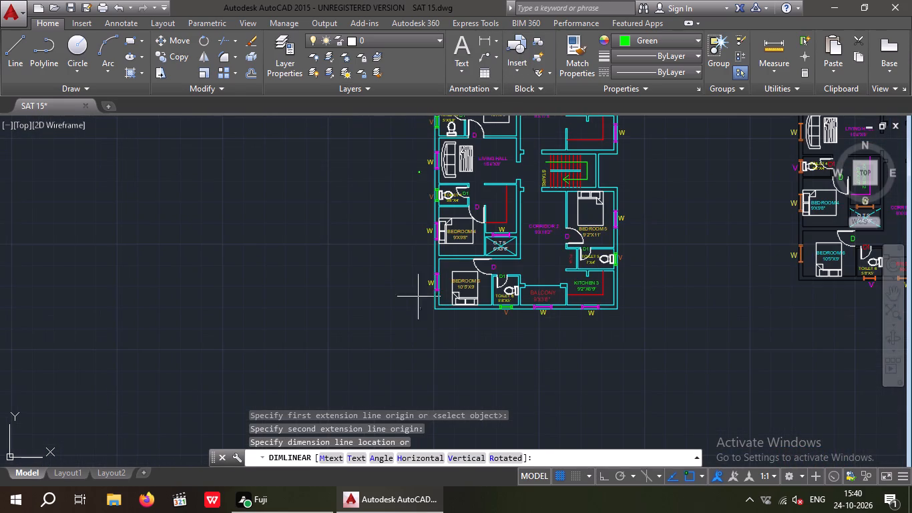
middle_drag(418, 323, 420, 372)
scroll(427, 317, down, 1)
middle_drag(428, 299, 431, 311)
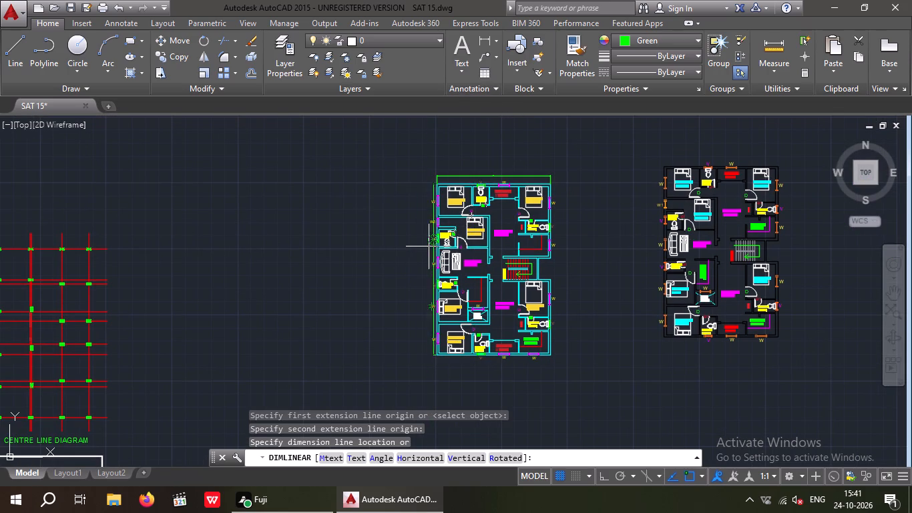
scroll(417, 248, up, 1)
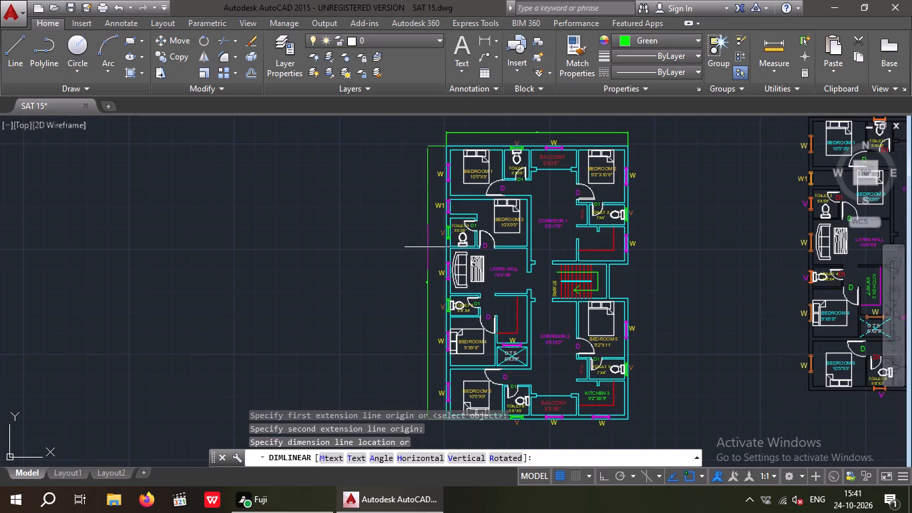
click(427, 247)
key(Escape)
Set the text height of the overall width dimension above the cyan plan to 16".
middle_drag(535, 173, 489, 244)
scroll(498, 198, up, 3)
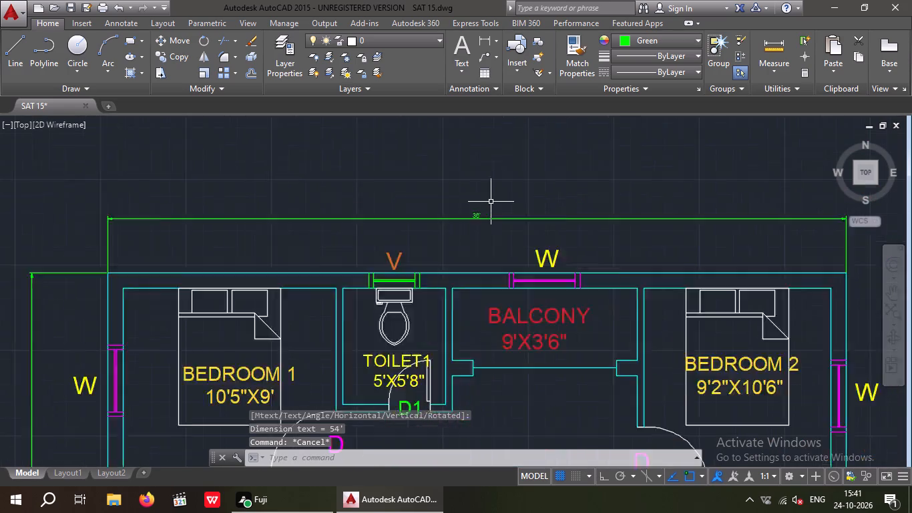
scroll(491, 202, up, 2)
double_click(455, 235)
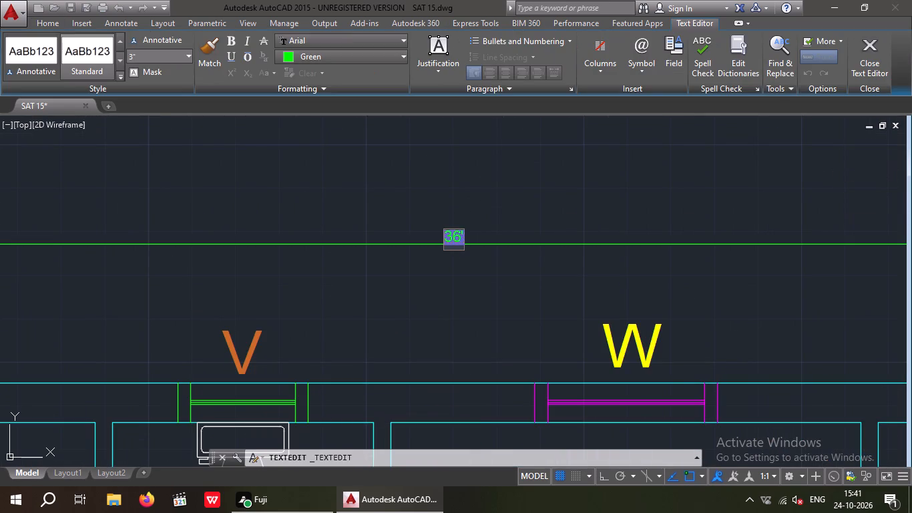
drag(461, 237, 452, 238)
click(150, 60)
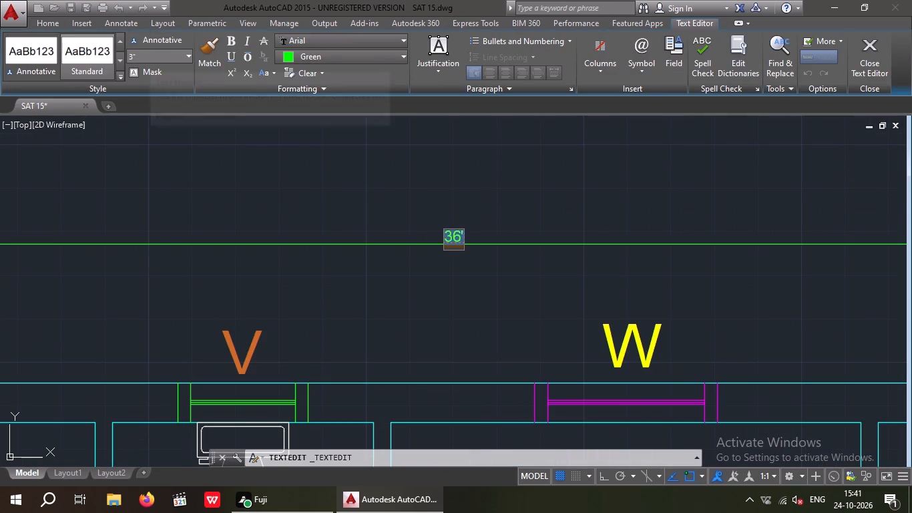
text(16)
key(shift+quotedbl)
key(Return)
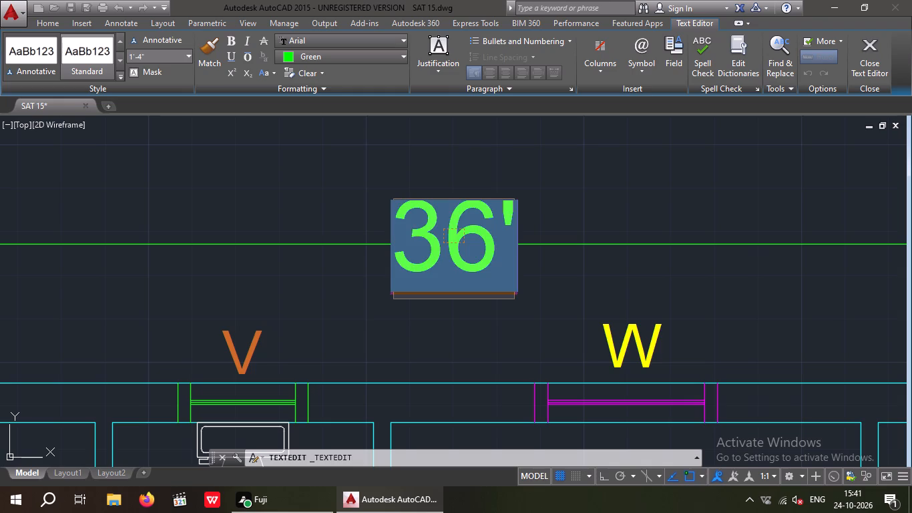
click(292, 188)
Set the text height of the overall length dimension beside the cyan plan's left wall to 16".
scroll(302, 188, down, 2)
middle_drag(318, 204, 373, 194)
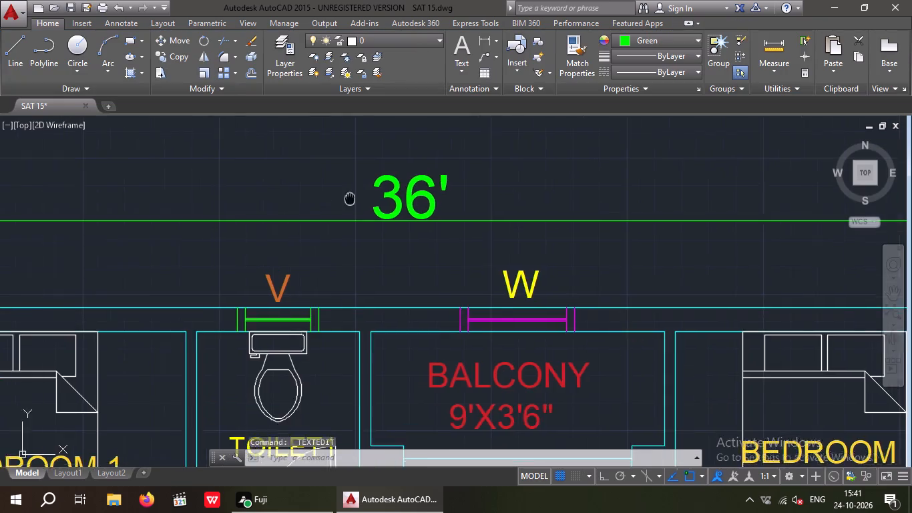
middle_drag(373, 194, 529, 154)
scroll(519, 154, down, 1)
middle_drag(385, 262, 486, 150)
scroll(457, 174, down, 1)
middle_drag(380, 276, 412, 147)
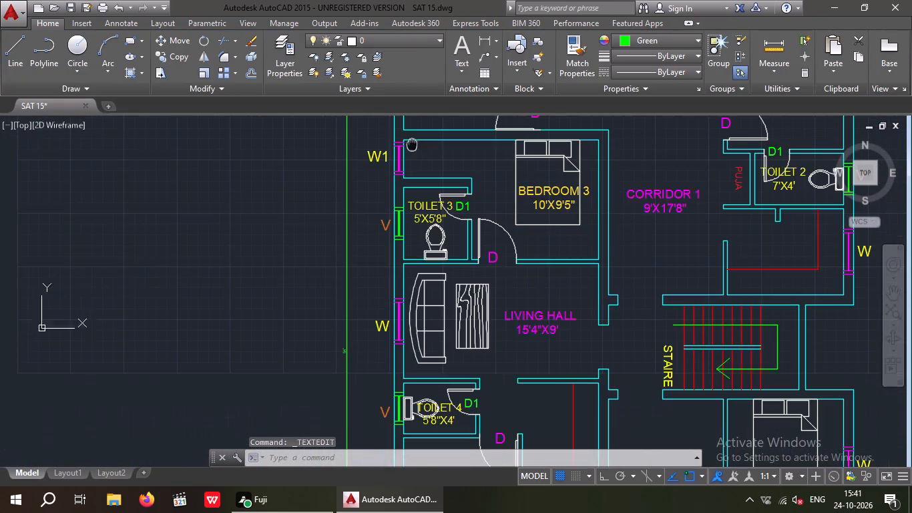
scroll(332, 387, up, 3)
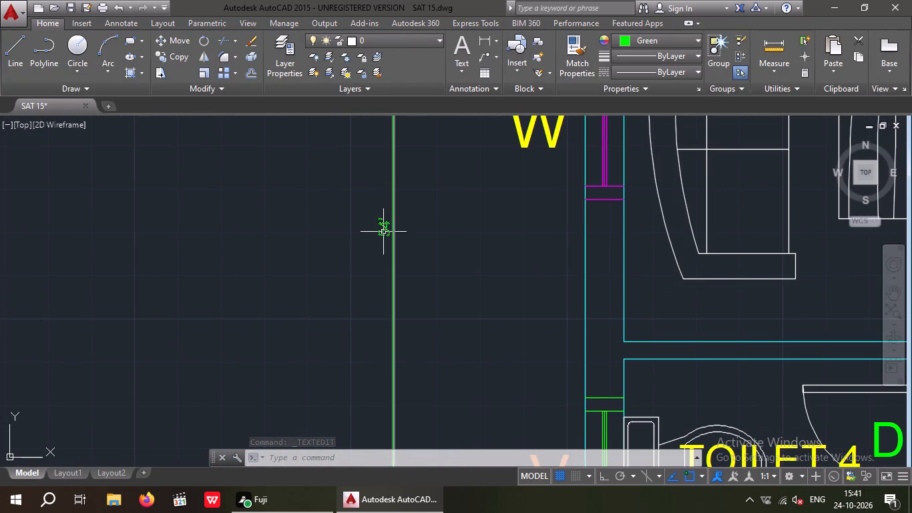
double_click(383, 232)
click(386, 231)
double_click(386, 231)
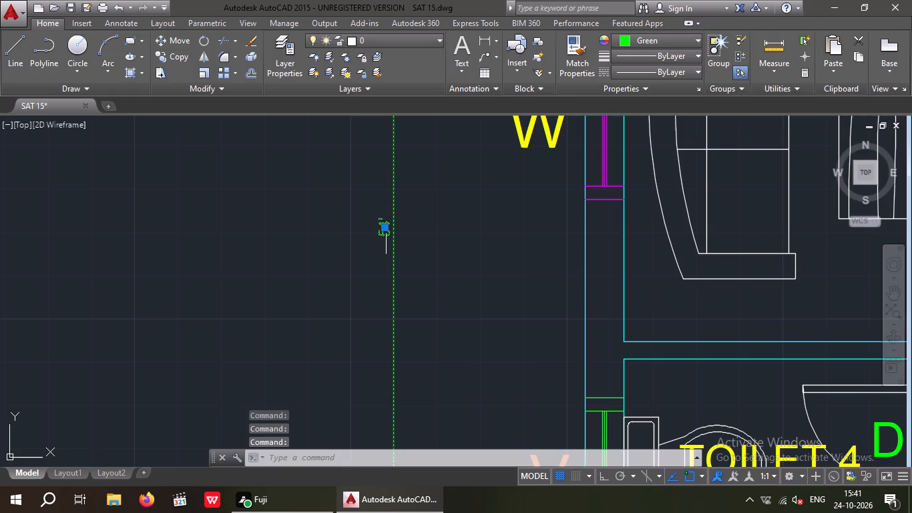
click(395, 229)
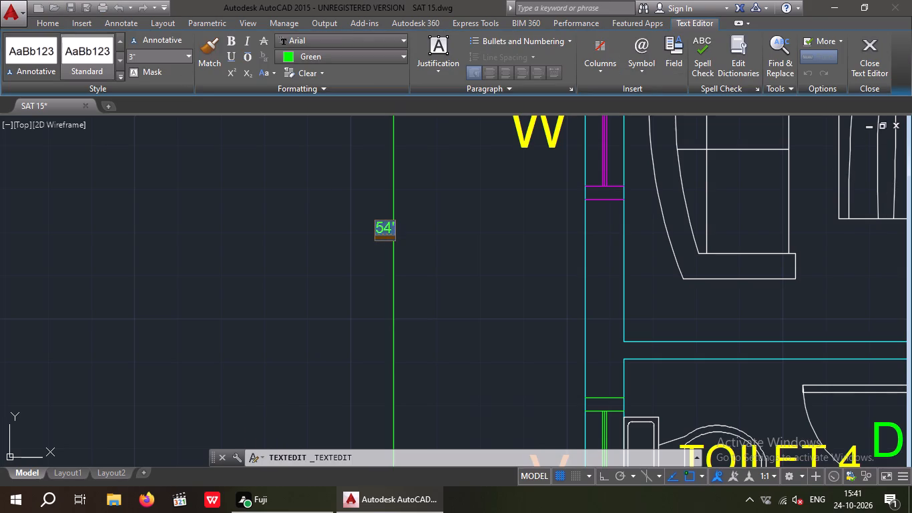
click(158, 54)
text(16)
key(shift+quotedbl)
key(Return)
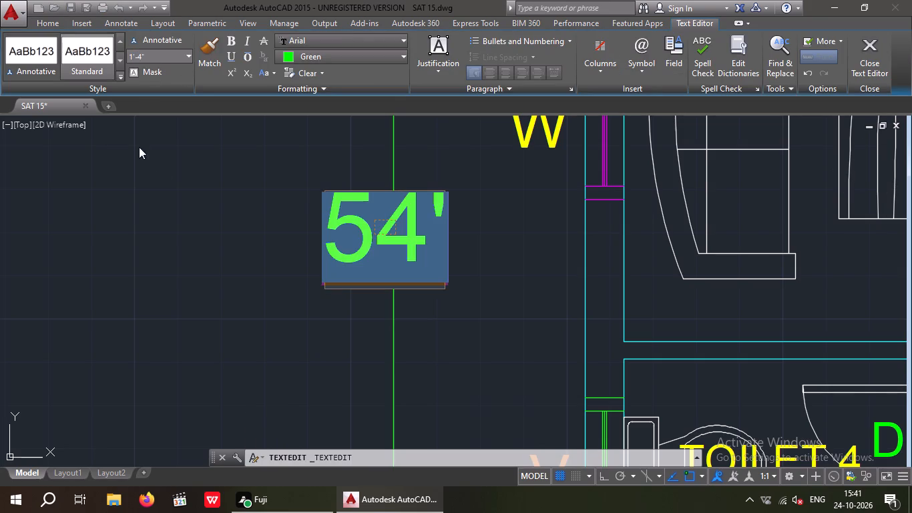
click(200, 226)
scroll(216, 220, down, 3)
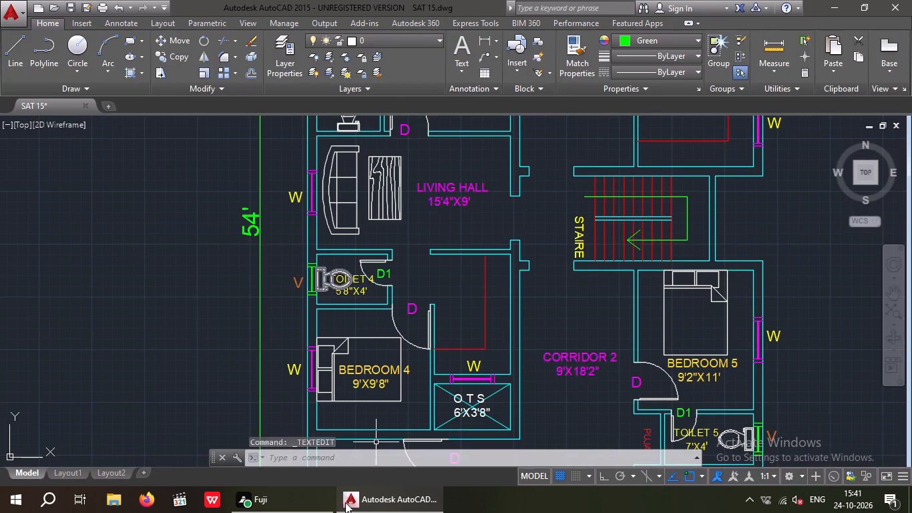
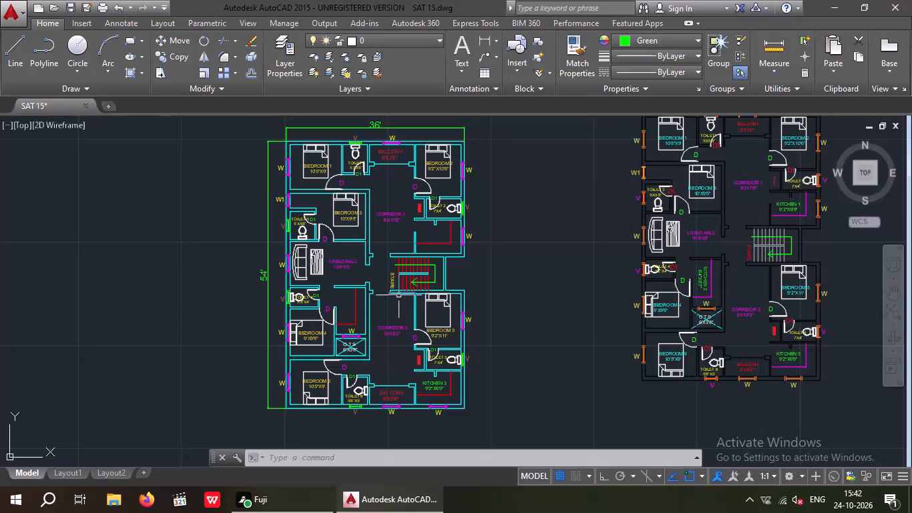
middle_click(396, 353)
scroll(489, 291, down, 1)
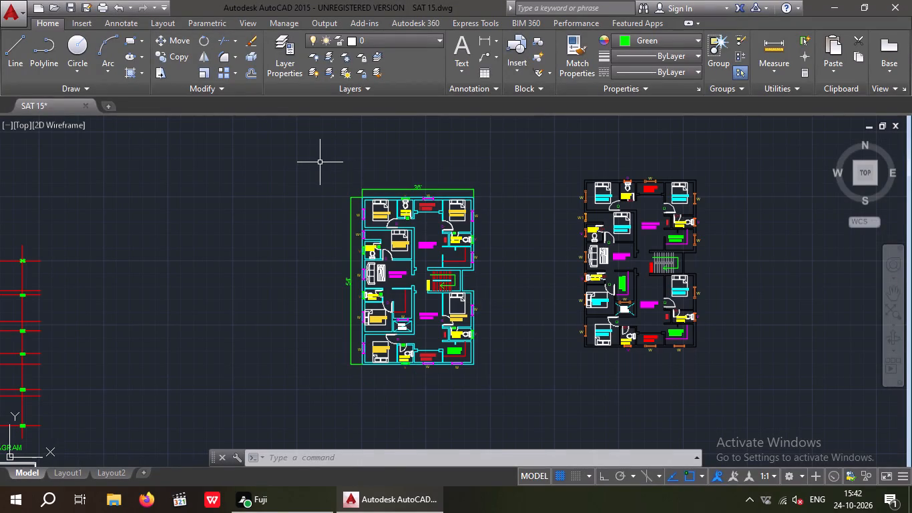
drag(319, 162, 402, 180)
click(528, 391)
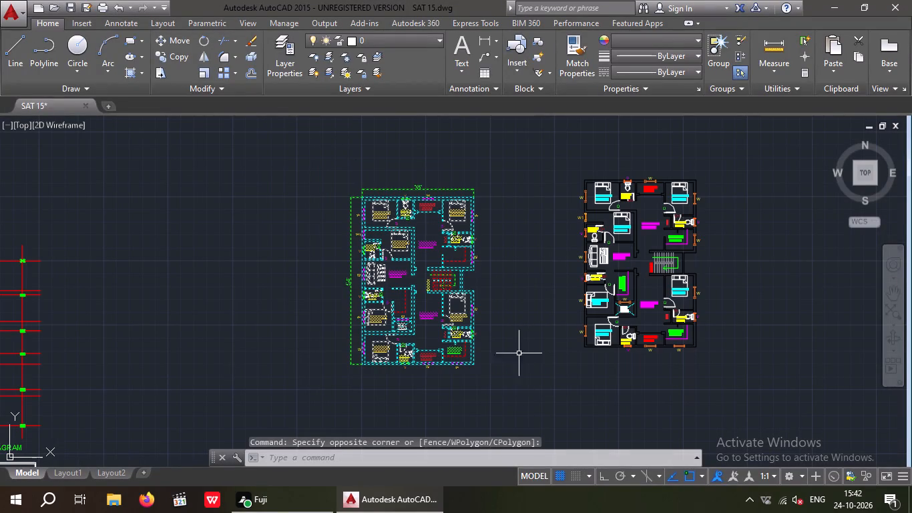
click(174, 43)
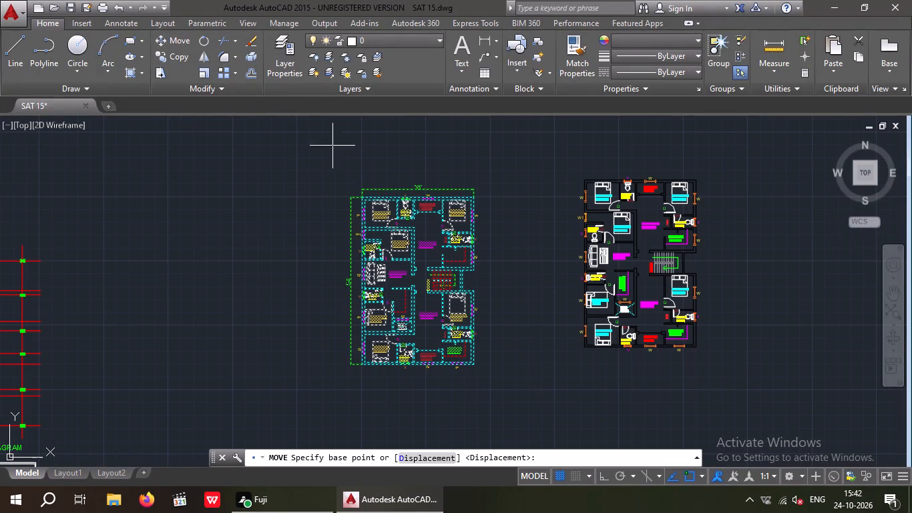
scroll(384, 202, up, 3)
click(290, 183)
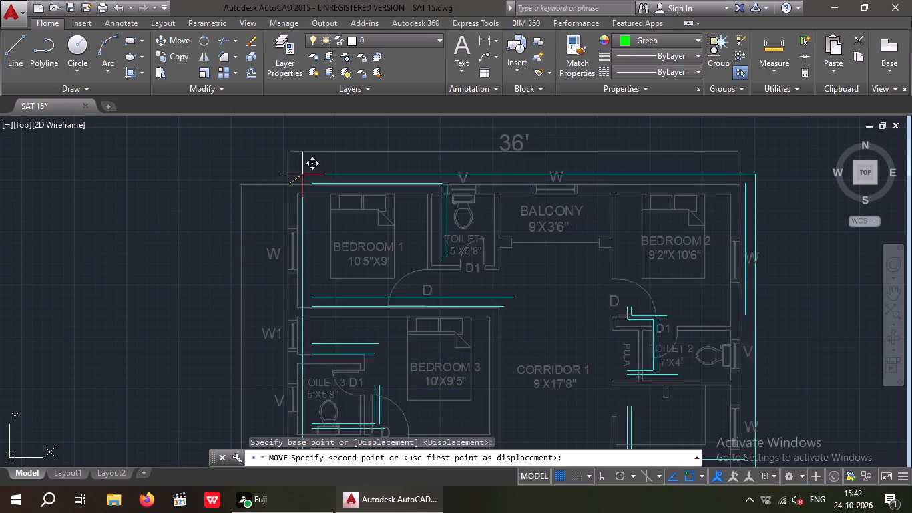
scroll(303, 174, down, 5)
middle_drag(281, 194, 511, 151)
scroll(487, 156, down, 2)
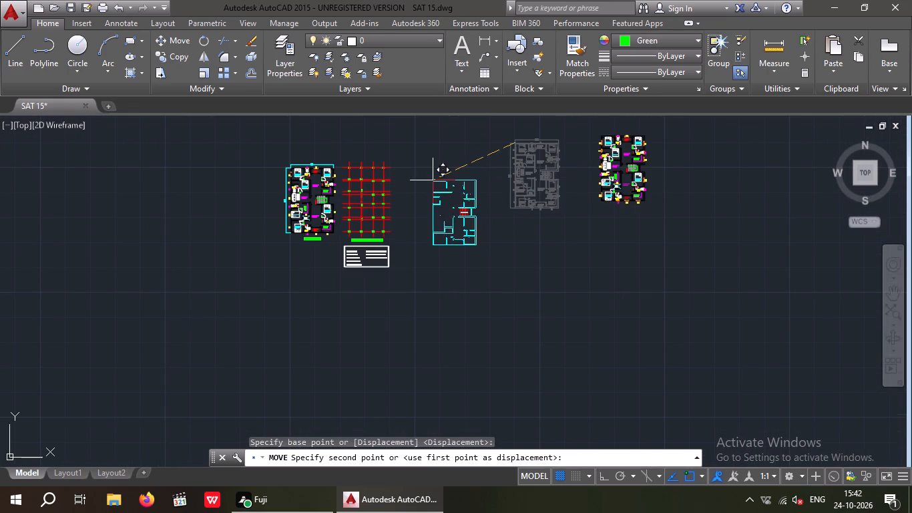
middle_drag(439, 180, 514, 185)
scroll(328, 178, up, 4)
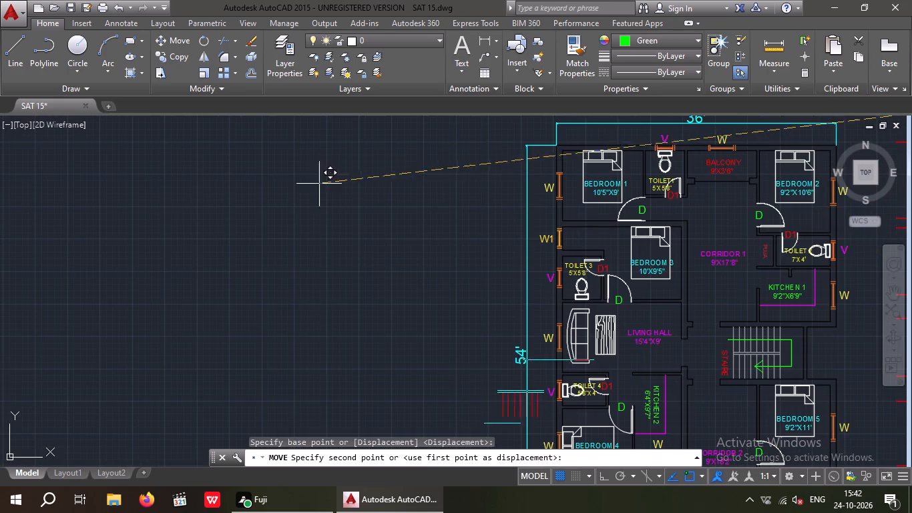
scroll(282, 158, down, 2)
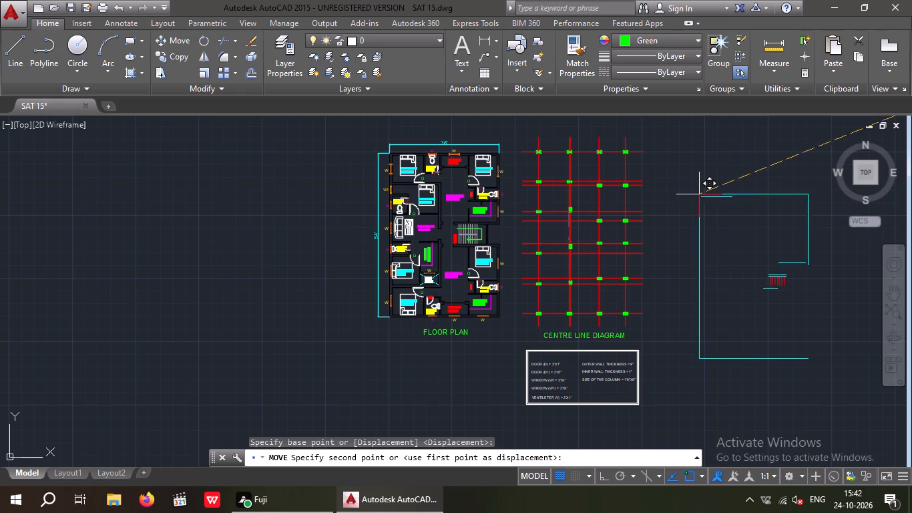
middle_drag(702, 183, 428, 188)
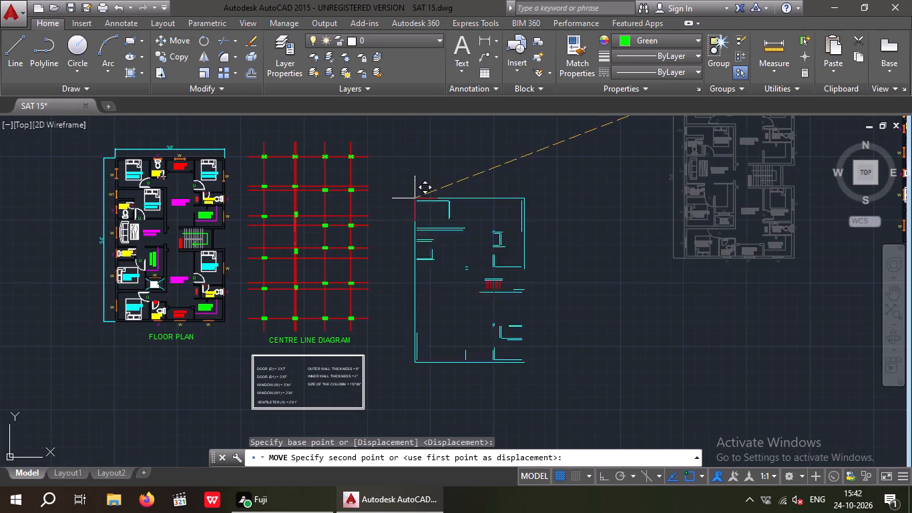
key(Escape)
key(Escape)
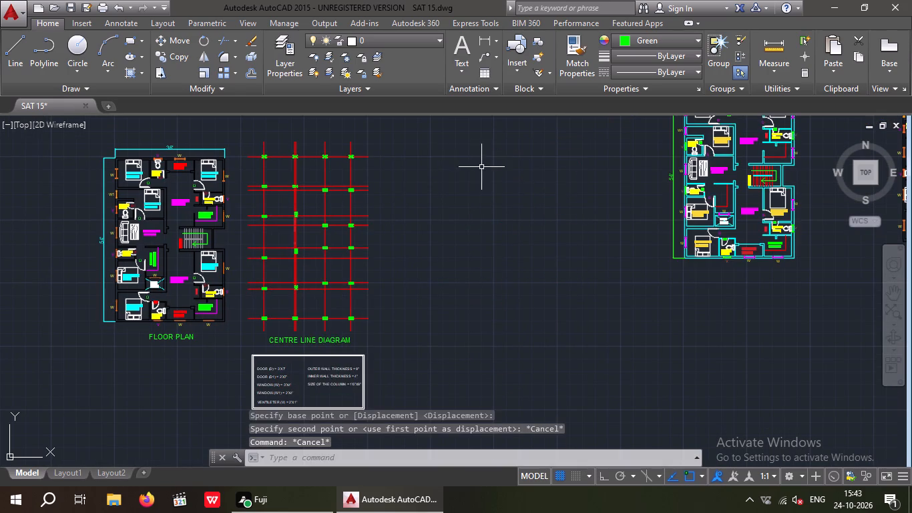
Draw a horizontal guide line with Ortho on, running left from the top-left outer wall corner of the dimensioned FLOOR PLAN.
scroll(483, 167, down, 3)
middle_drag(483, 170, 539, 190)
key(Escape)
key(Escape)
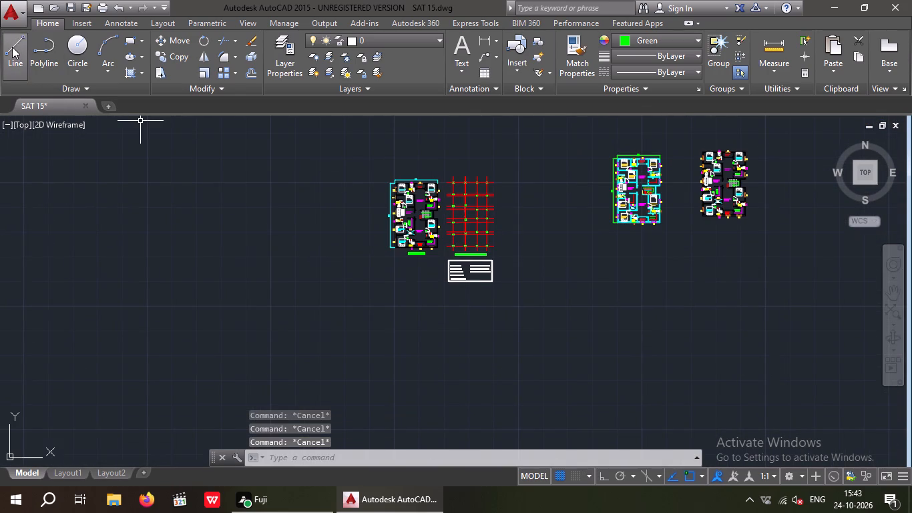
click(12, 47)
scroll(393, 194, up, 4)
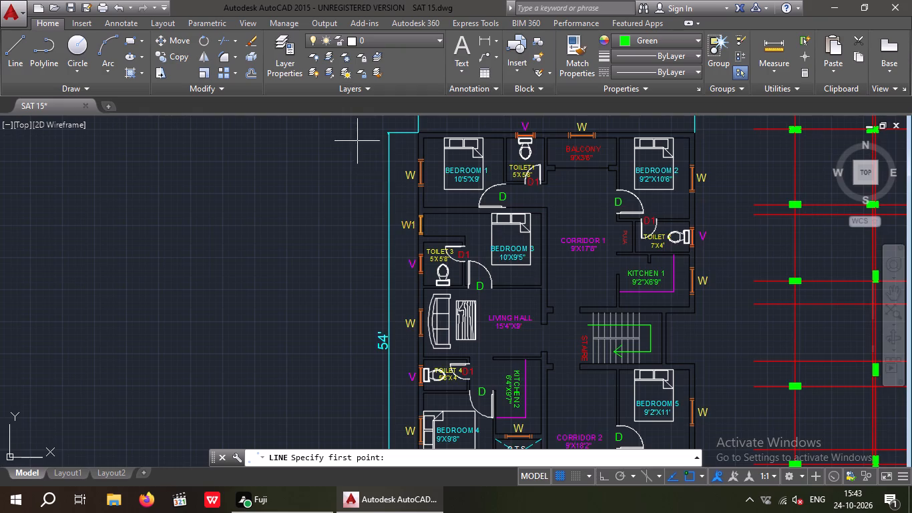
middle_drag(363, 150, 399, 226)
scroll(490, 205, up, 2)
drag(395, 214, 359, 219)
scroll(258, 222, down, 2)
drag(601, 480, 594, 469)
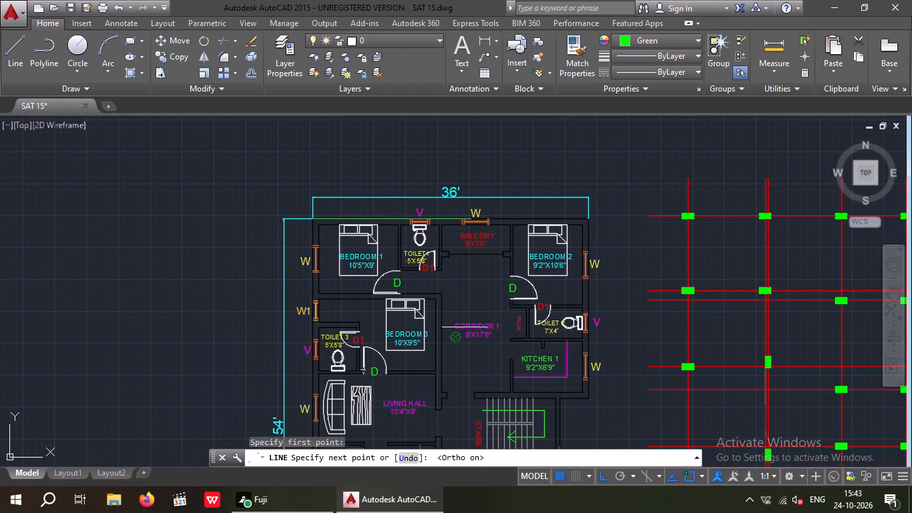
scroll(383, 268, down, 3)
middle_drag(283, 278, 698, 254)
scroll(633, 252, down, 1)
click(448, 243)
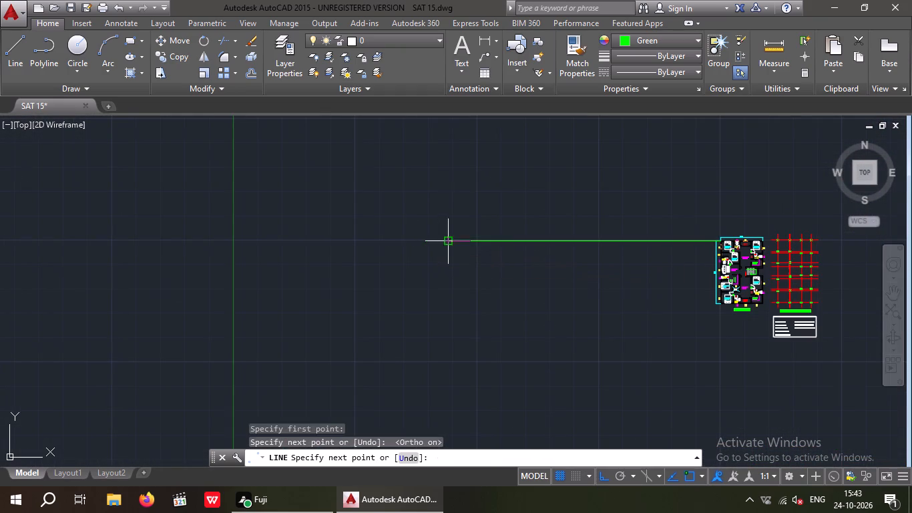
key(Escape)
Move the cyan plan with its dimensions by its top-left outer corner onto the guide line, just left of the FLOOR PLAN.
scroll(511, 242, down, 1)
middle_drag(513, 240, 444, 263)
middle_drag(614, 228, 359, 226)
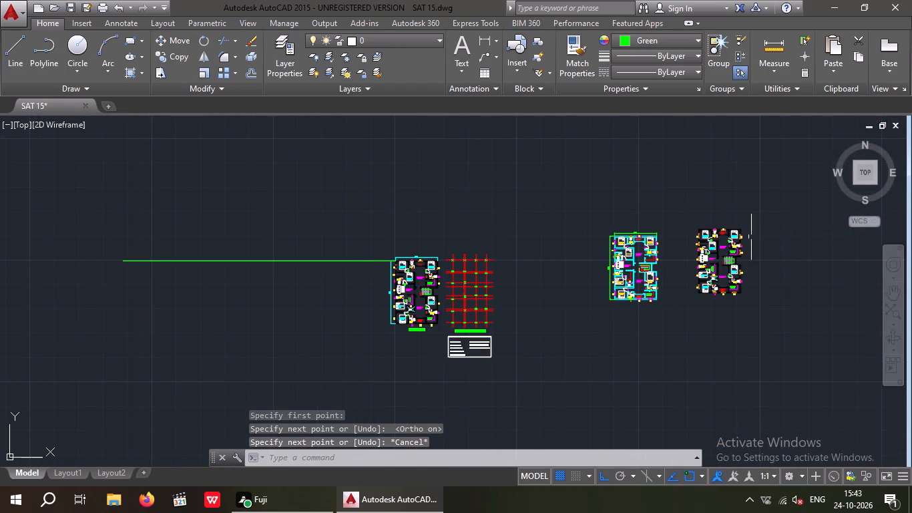
click(592, 214)
click(686, 324)
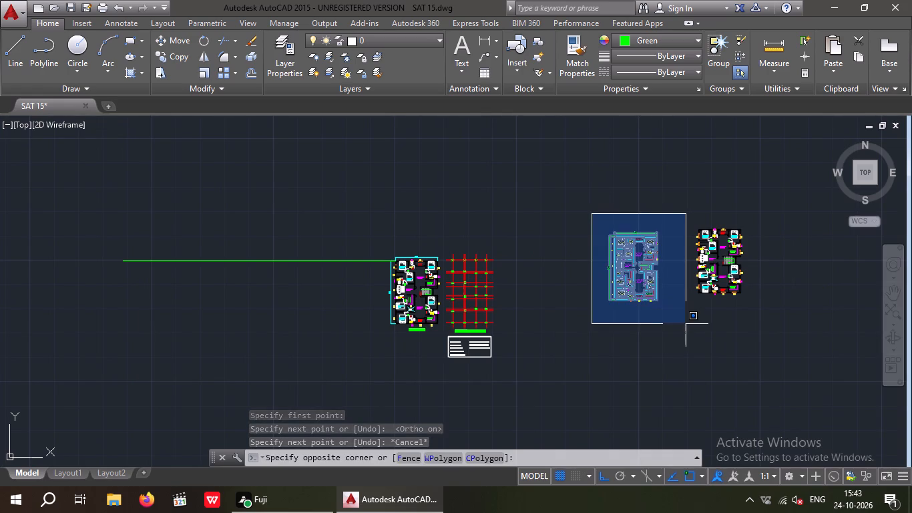
click(175, 34)
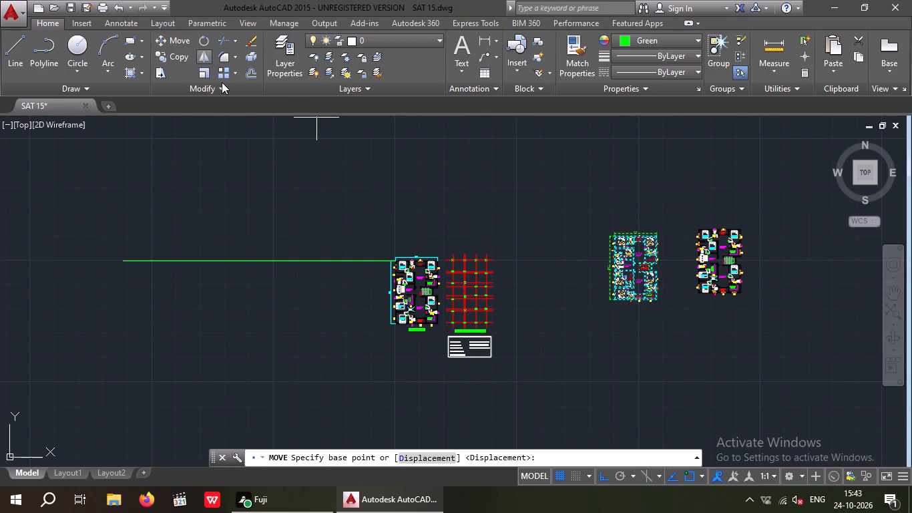
scroll(602, 226, up, 4)
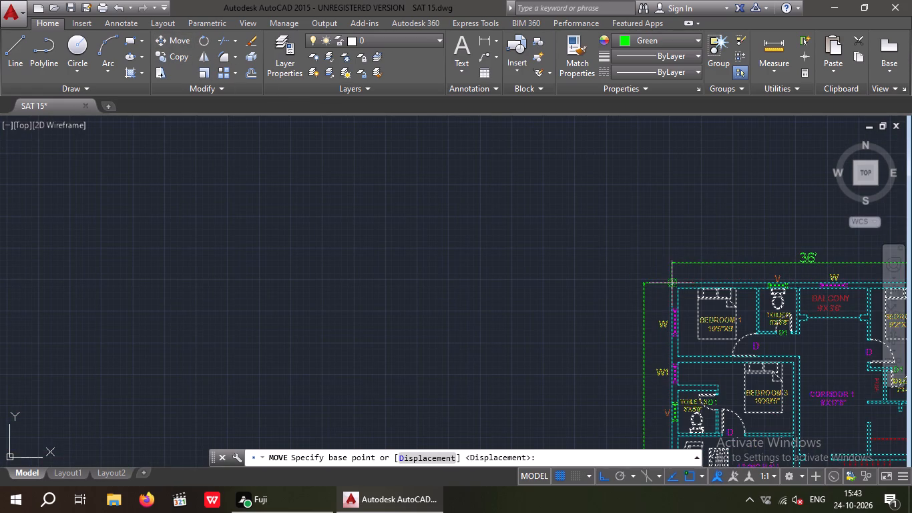
click(670, 285)
scroll(654, 256, down, 4)
middle_drag(556, 264, 786, 230)
scroll(431, 305, up, 2)
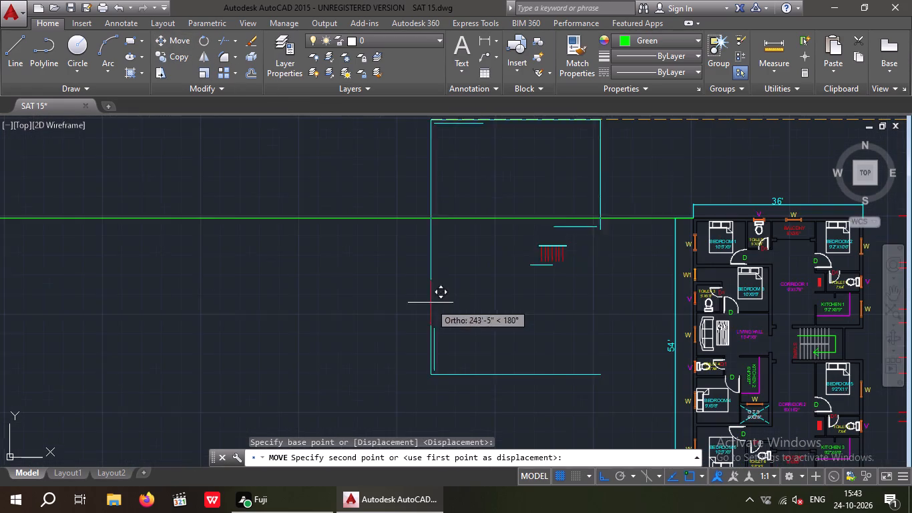
drag(602, 478, 598, 472)
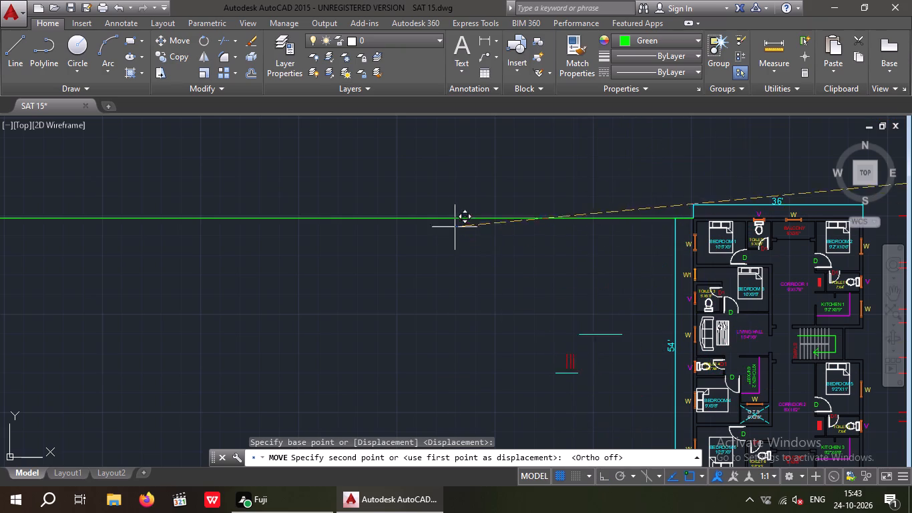
middle_drag(451, 224, 584, 188)
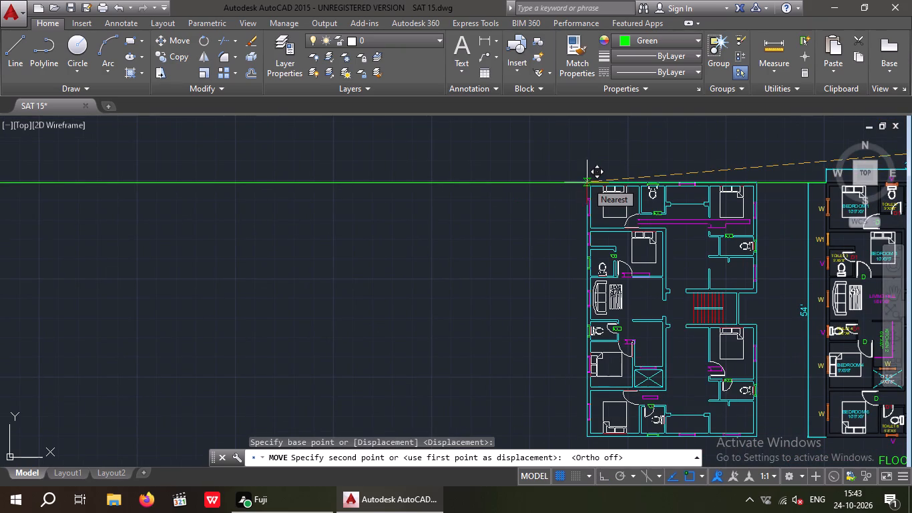
click(587, 182)
key(Escape)
key(Escape)
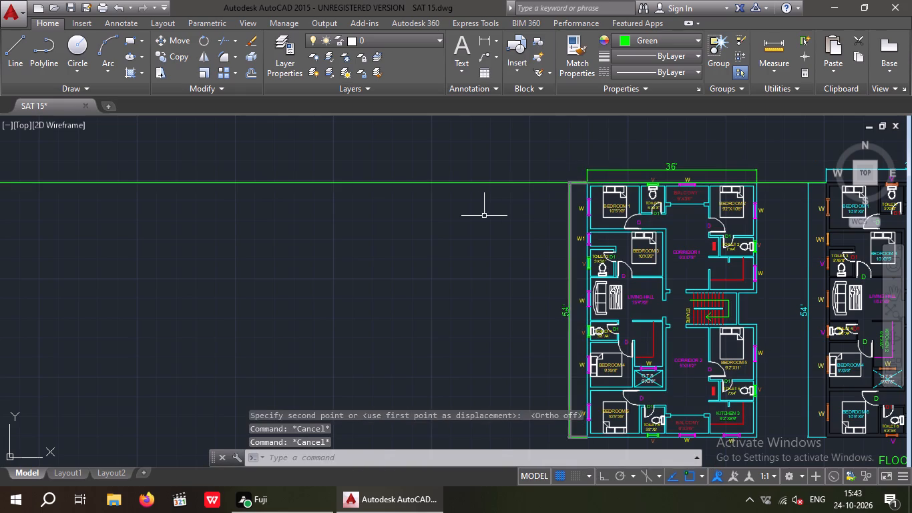
Erase the horizontal green guide line.
drag(480, 218, 457, 202)
click(434, 168)
key(Delete)
Examine the moved cyan plan beside the FLOOR PLAN and centre line diagram, and check the separate undimensioned plan copy.
scroll(432, 168, down, 3)
middle_drag(434, 180, 372, 210)
middle_drag(569, 228, 544, 234)
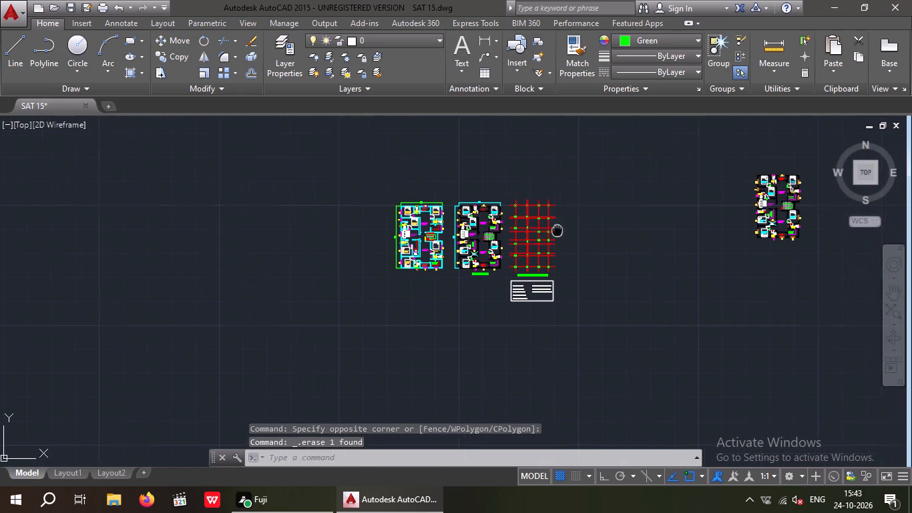
middle_drag(544, 234, 489, 236)
scroll(352, 240, up, 4)
middle_drag(449, 230, 338, 236)
scroll(359, 237, down, 3)
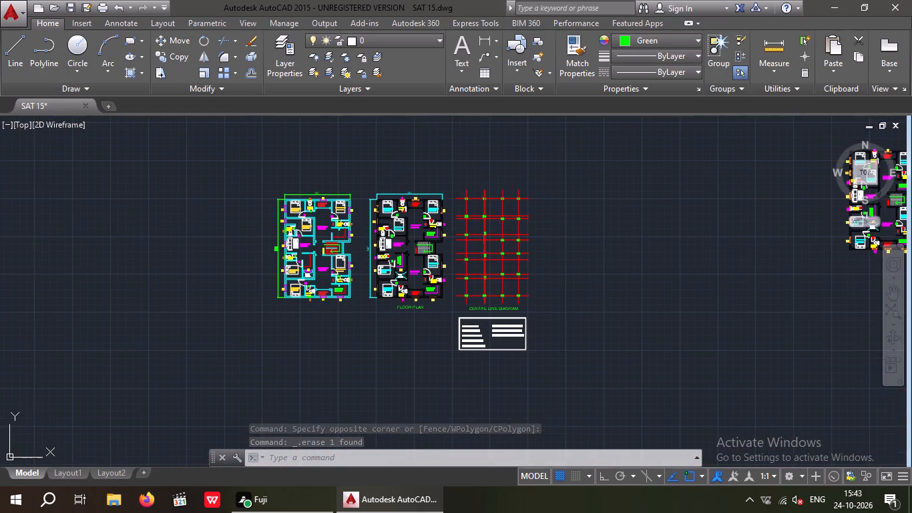
middle_drag(374, 235, 297, 240)
middle_drag(571, 210, 367, 234)
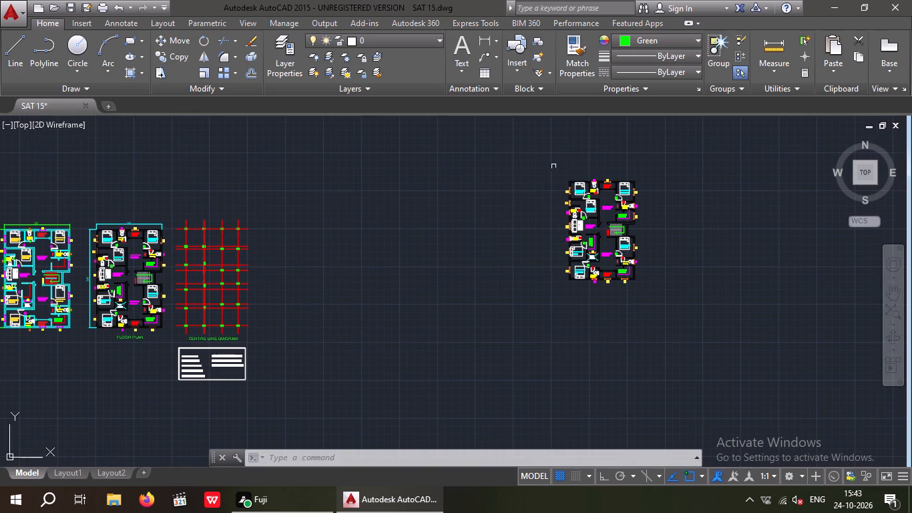
middle_drag(553, 202, 426, 222)
scroll(508, 234, up, 4)
middle_drag(500, 229, 523, 224)
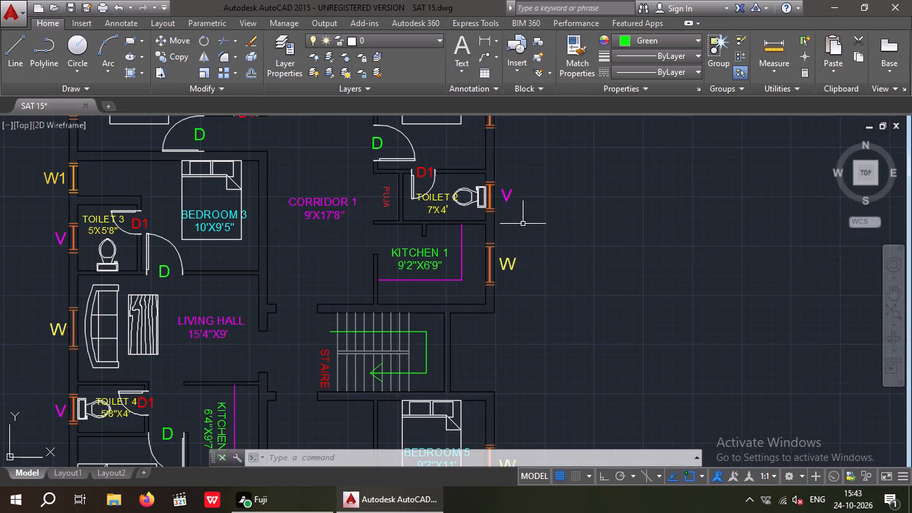
middle_drag(523, 224, 417, 240)
scroll(427, 215, down, 2)
middle_drag(437, 227, 296, 238)
middle_drag(292, 230, 328, 236)
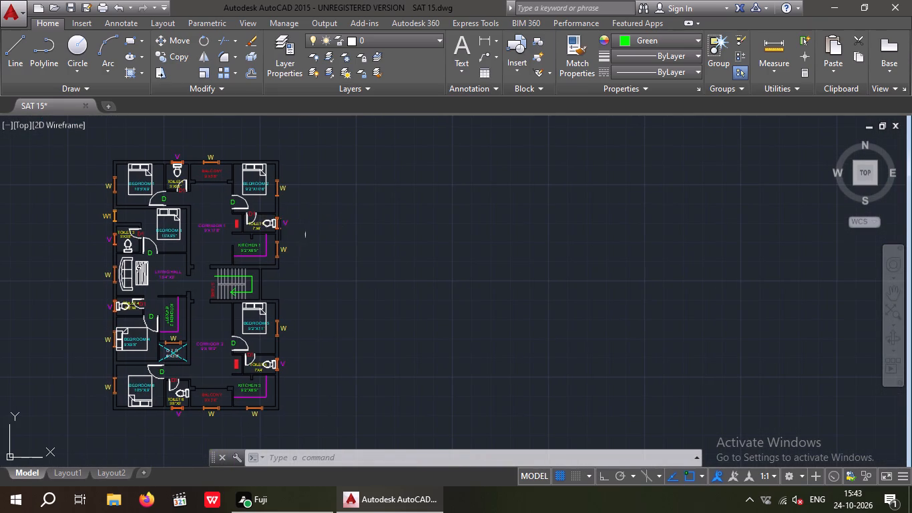
middle_drag(328, 236, 525, 252)
key(Escape)
scroll(354, 265, down, 1)
middle_drag(353, 267, 783, 265)
scroll(682, 254, down, 2)
middle_drag(610, 286, 736, 256)
scroll(463, 251, up, 1)
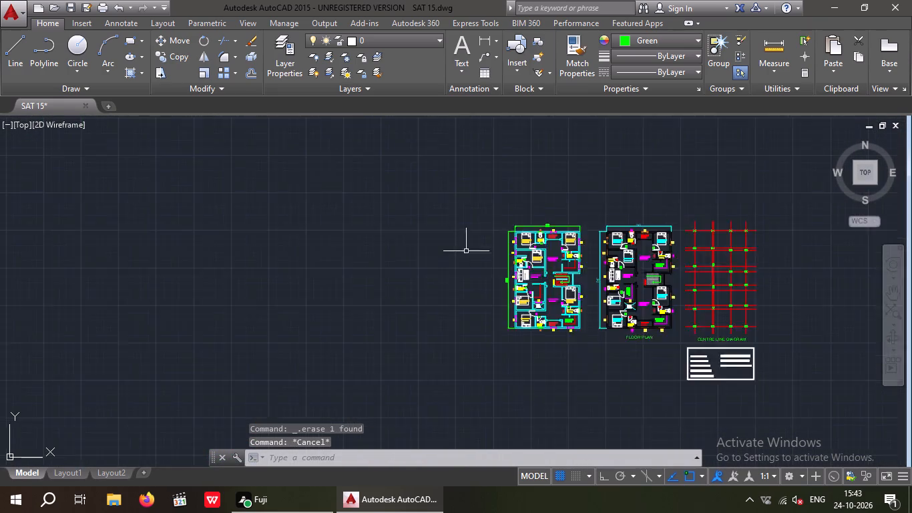
scroll(467, 251, up, 2)
middle_drag(627, 280, 416, 267)
middle_drag(467, 242, 397, 251)
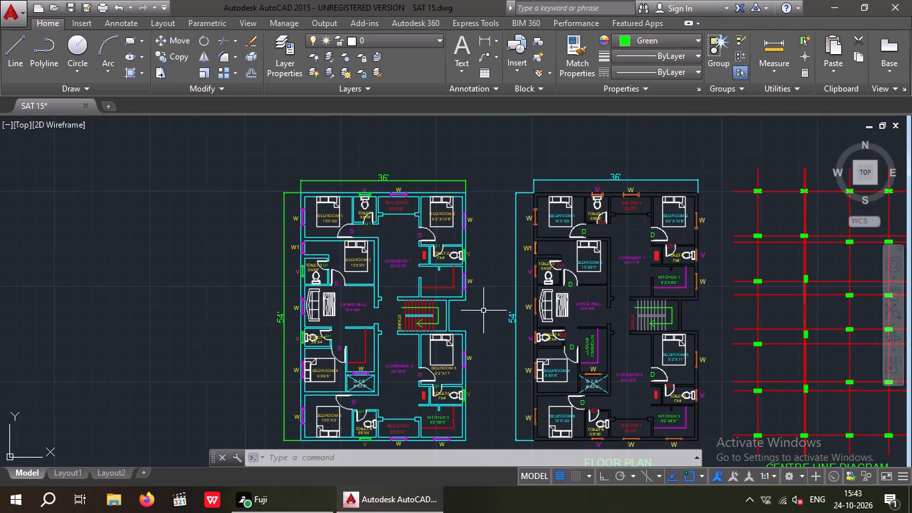
middle_drag(473, 291, 431, 242)
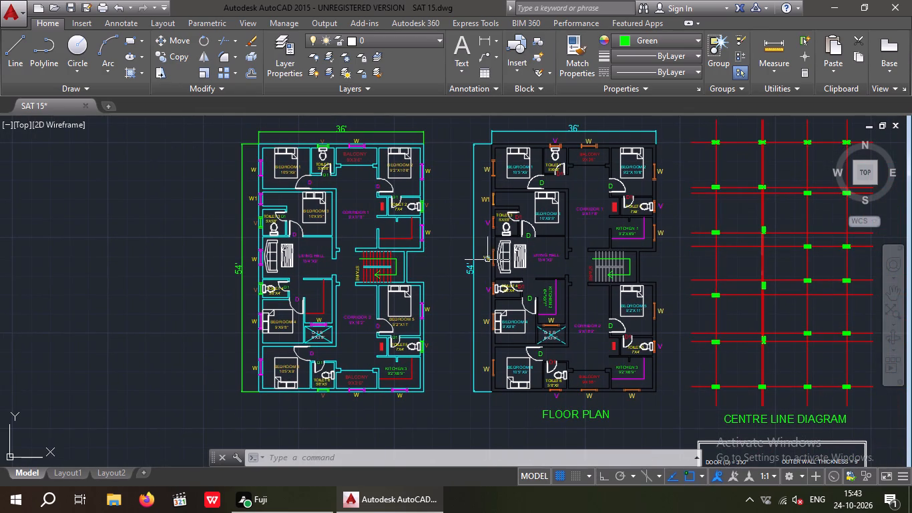
middle_drag(566, 263, 471, 282)
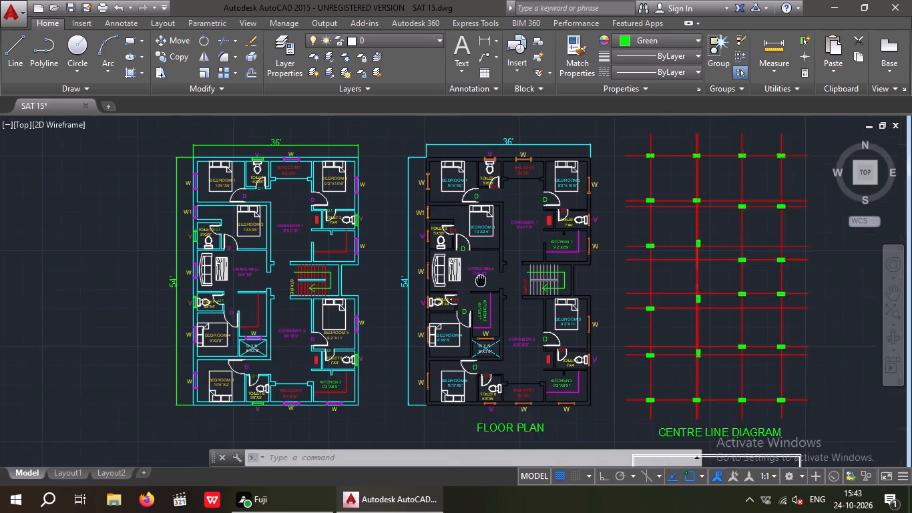
middle_drag(471, 282, 427, 283)
middle_drag(513, 269, 359, 271)
scroll(521, 252, down, 2)
middle_drag(701, 262, 303, 281)
scroll(529, 238, up, 2)
middle_drag(499, 246, 421, 277)
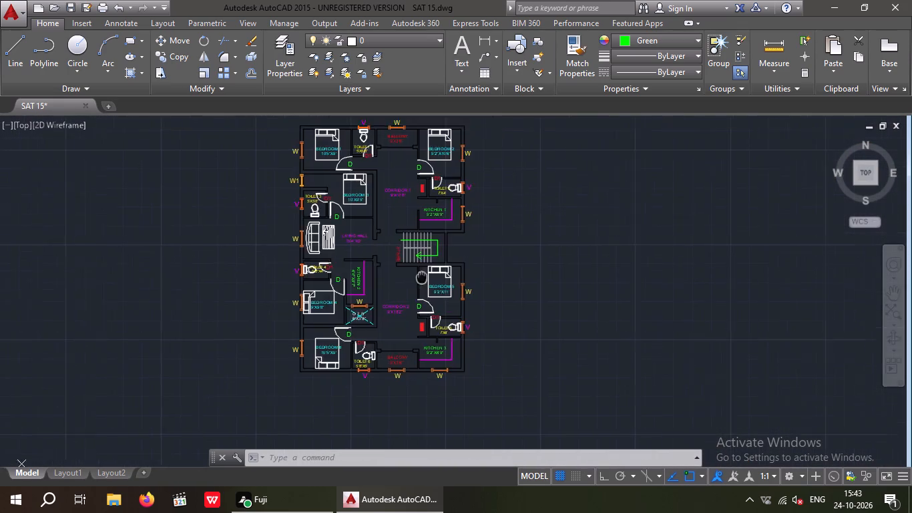
middle_drag(421, 277, 300, 326)
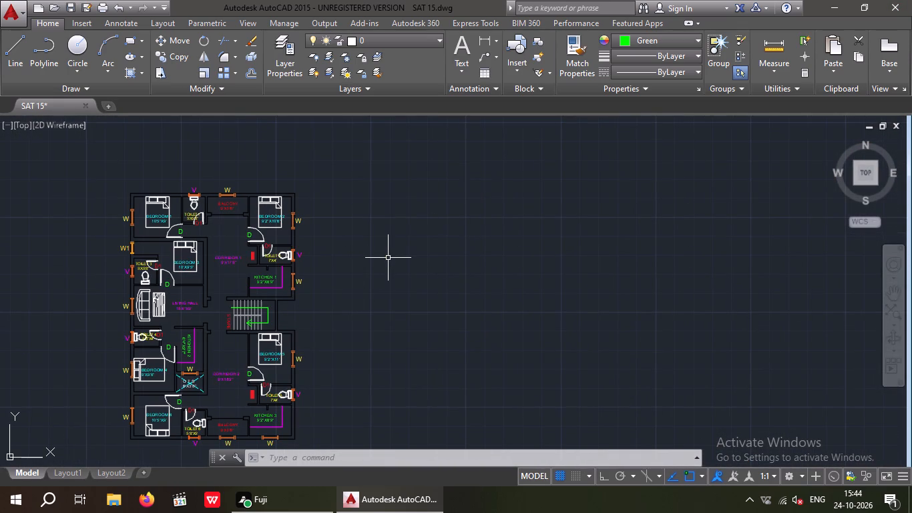
key(Escape)
key(Escape)
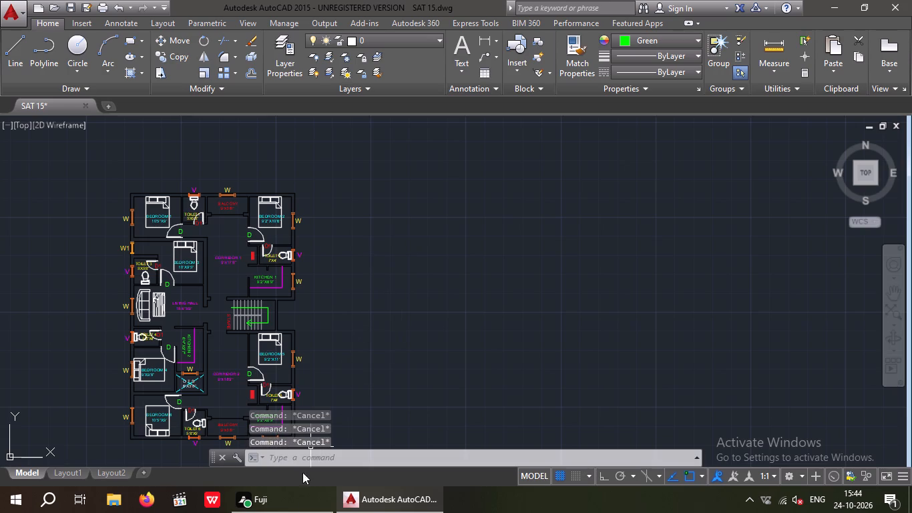
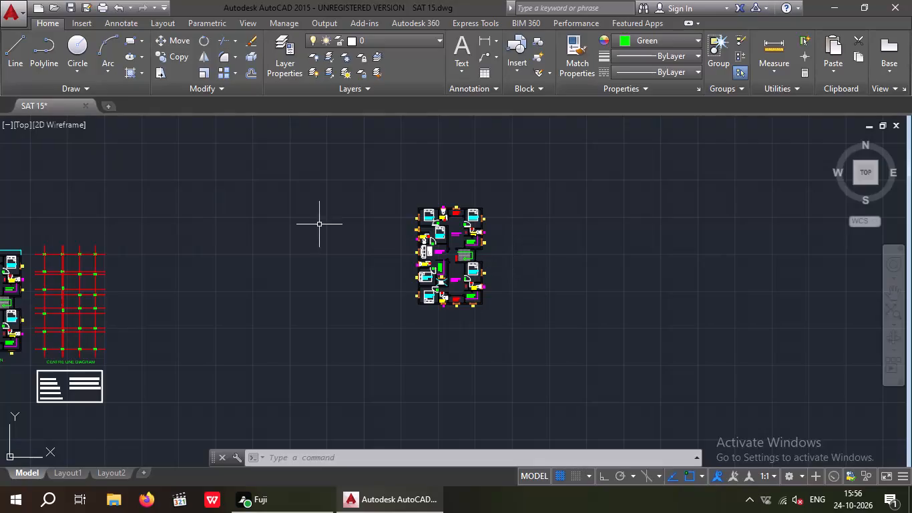
With Ortho on, draw the 36' top edge of a new green outline between the centre line diagram and the undimensioned plan copy.
scroll(280, 212, up, 4)
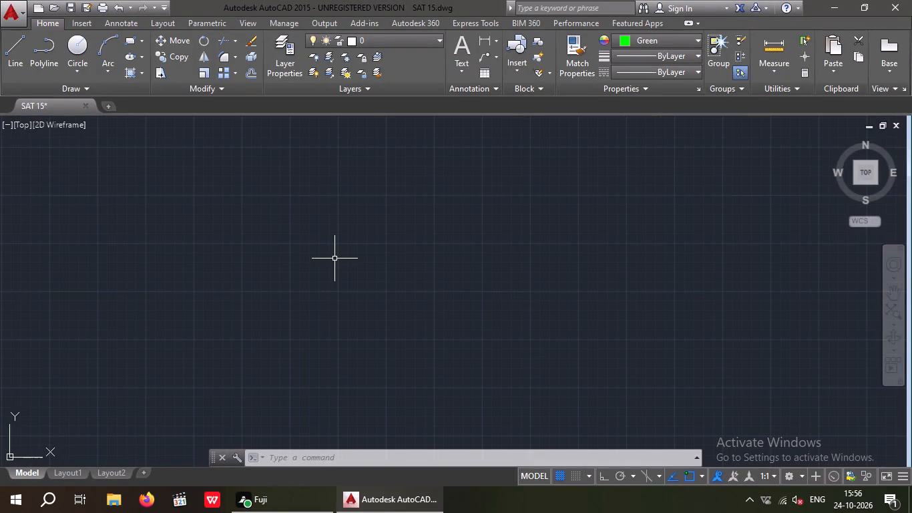
key(l)
key(Return)
scroll(489, 204, down, 4)
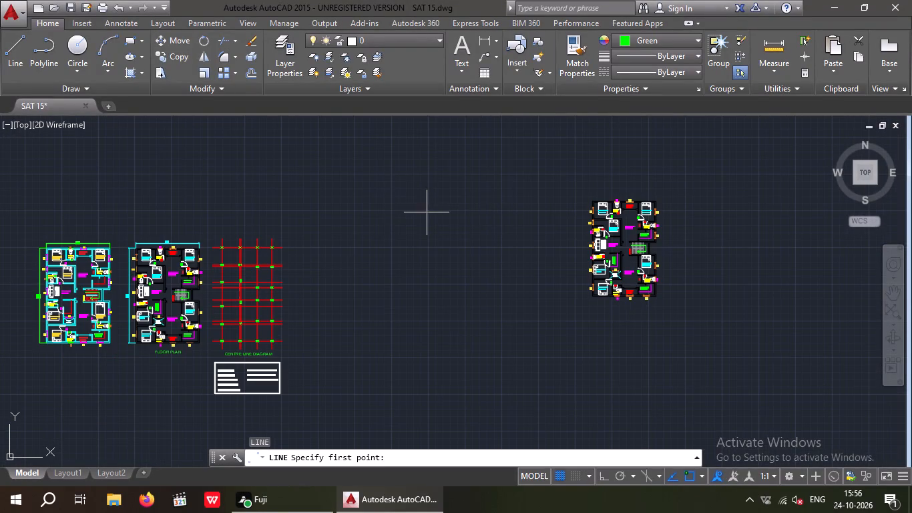
scroll(427, 212, up, 1)
drag(425, 210, 447, 211)
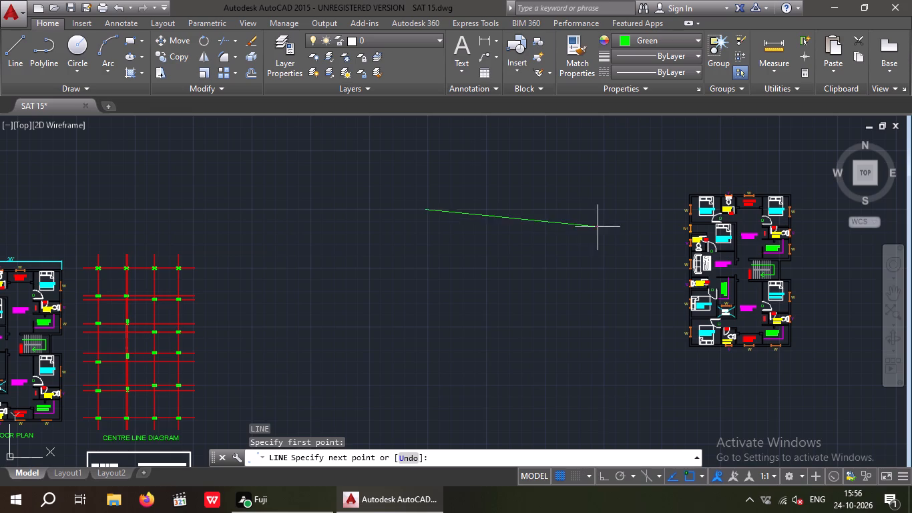
drag(604, 478, 594, 463)
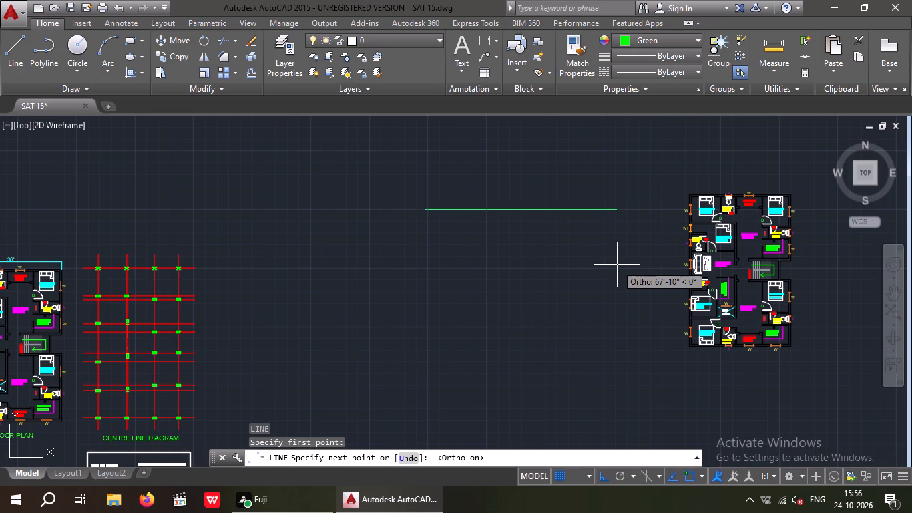
text(36')
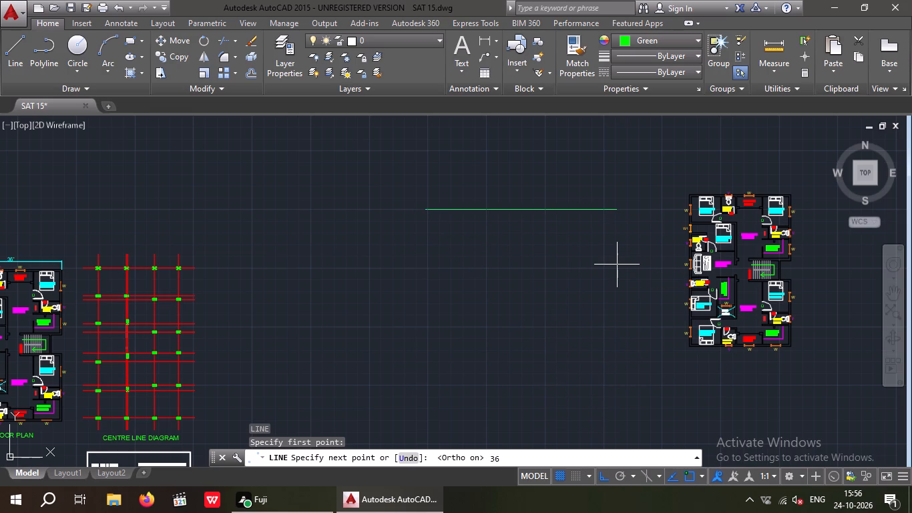
key(Return)
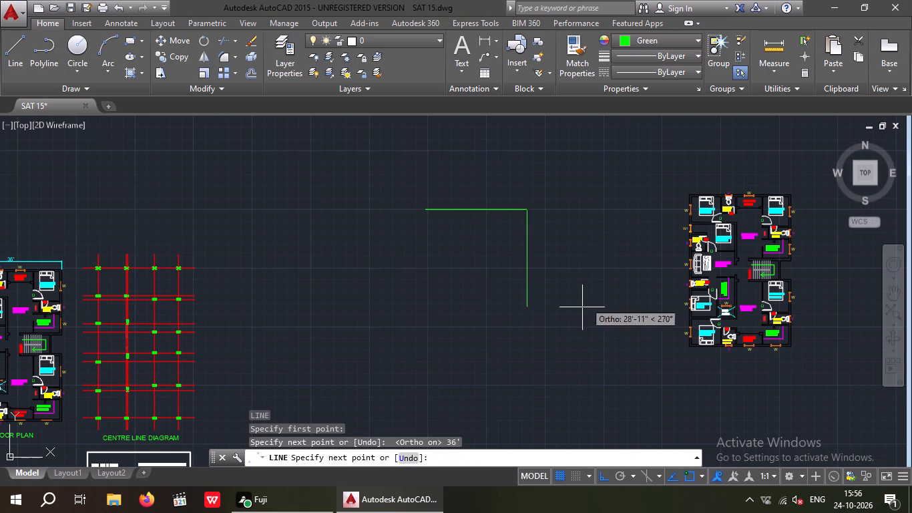
Continue the outline with a 54' edge downward and a 36' bottom edge, and close it at the starting corner.
middle_drag(568, 366, 700, 321)
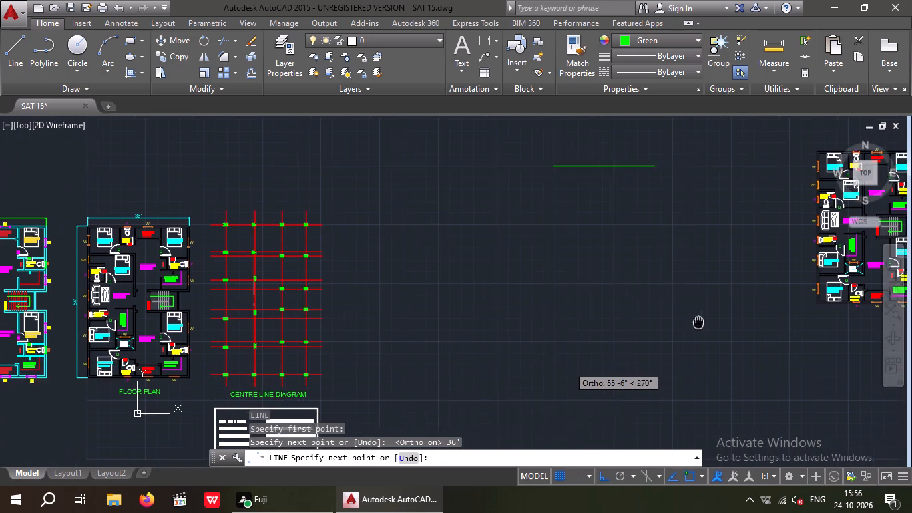
middle_drag(700, 321, 702, 321)
middle_drag(732, 315, 856, 269)
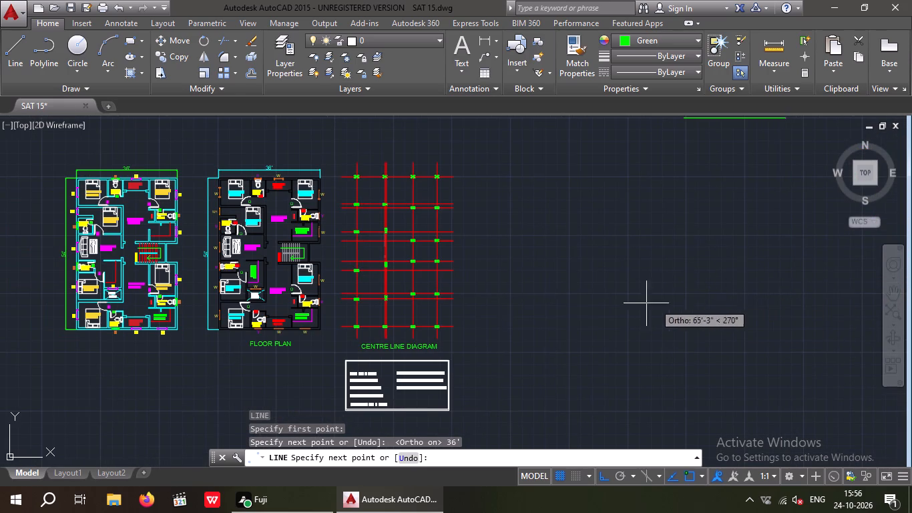
middle_drag(750, 275, 512, 321)
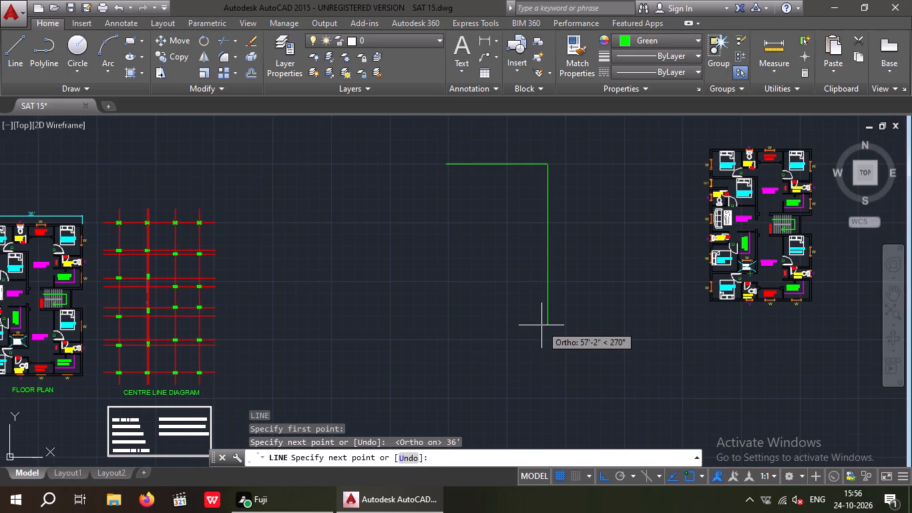
text(54')
key(Return)
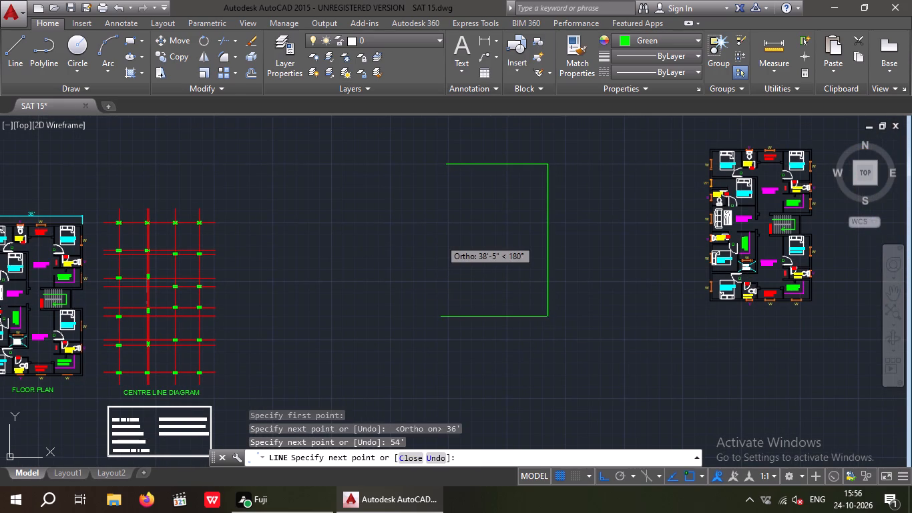
text(36')
key(Return)
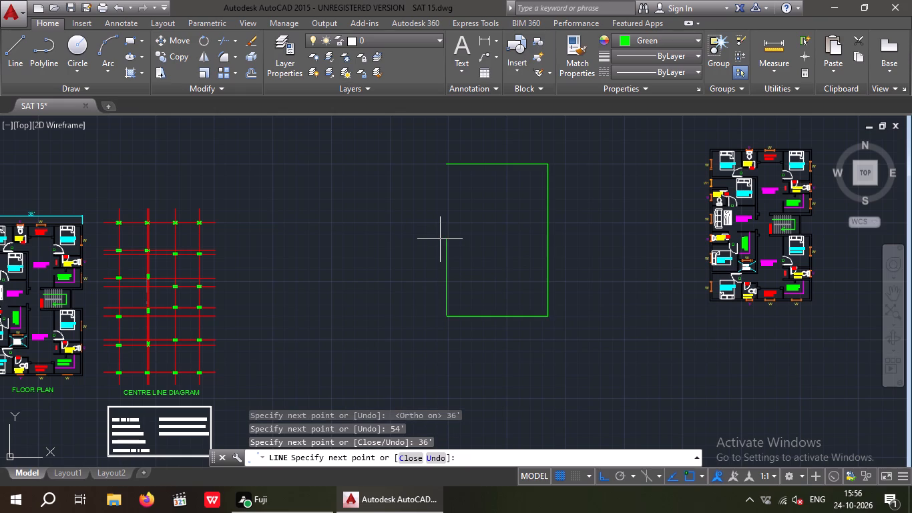
scroll(432, 176, up, 2)
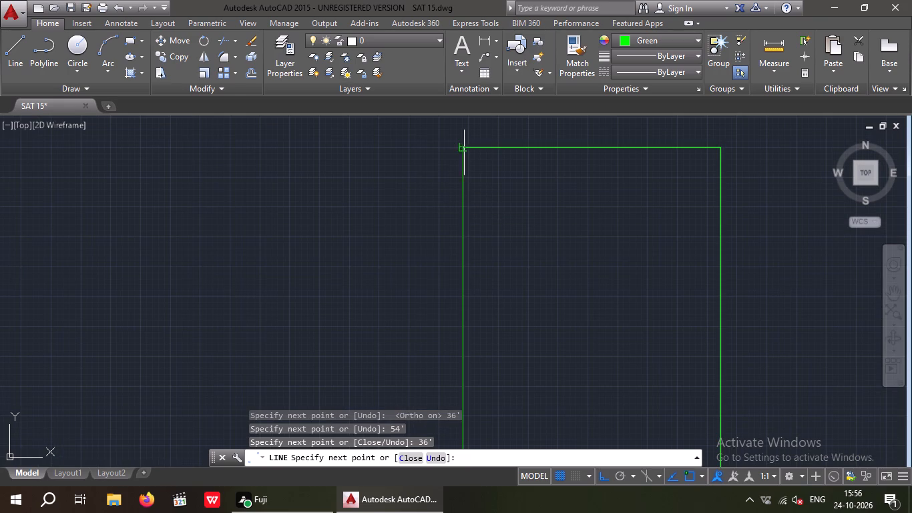
click(464, 151)
key(Escape)
key(Escape)
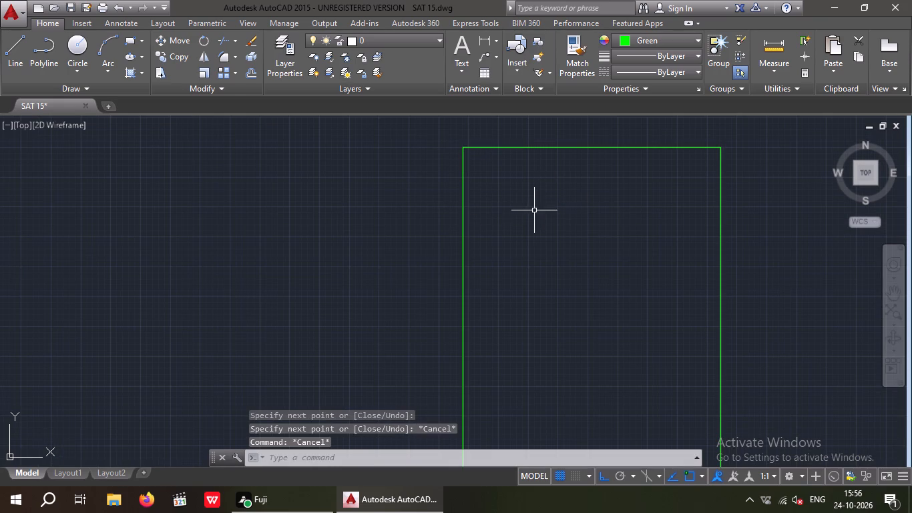
key(Escape)
Offset the left and top edges of the 36' by 54' outline 9" inward to form the outer walls.
scroll(544, 219, down, 3)
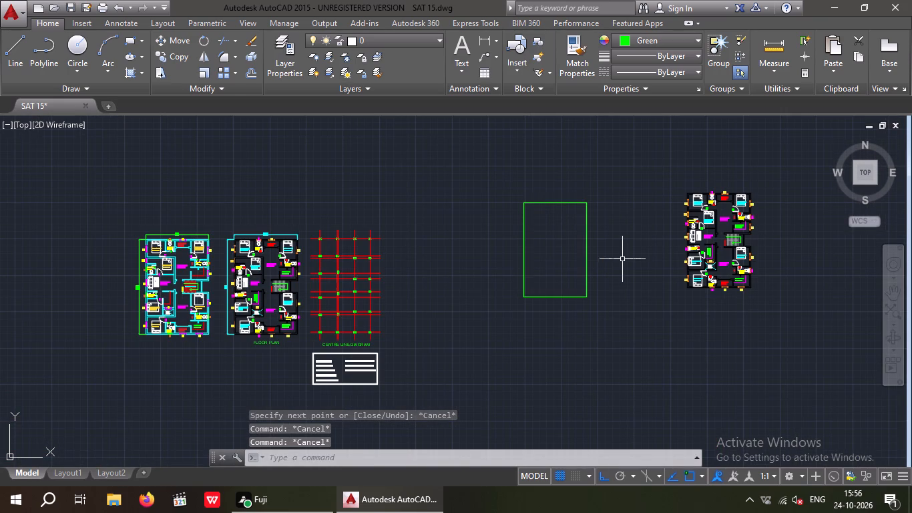
middle_drag(665, 240, 541, 255)
scroll(393, 254, up, 3)
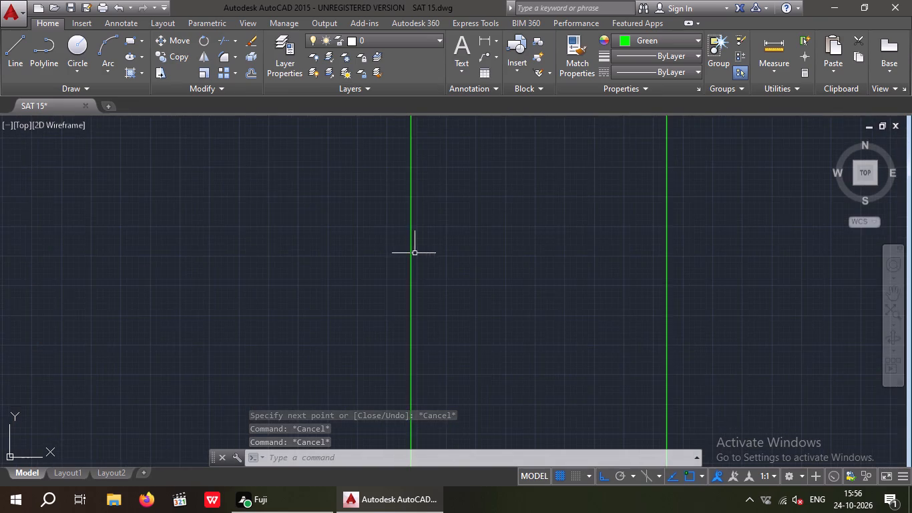
middle_drag(369, 270, 296, 300)
scroll(343, 275, down, 1)
middle_drag(418, 282, 353, 301)
middle_drag(340, 282, 344, 255)
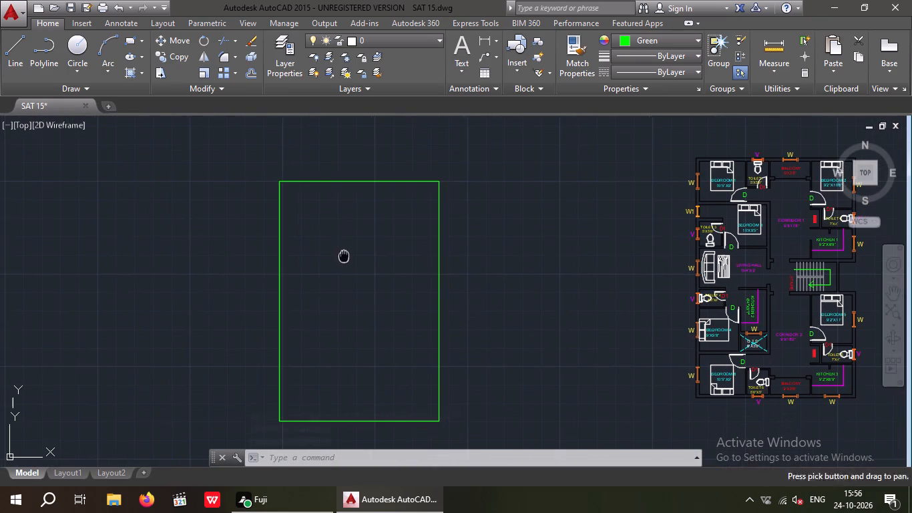
key(Escape)
key(Escape)
key(Escape)
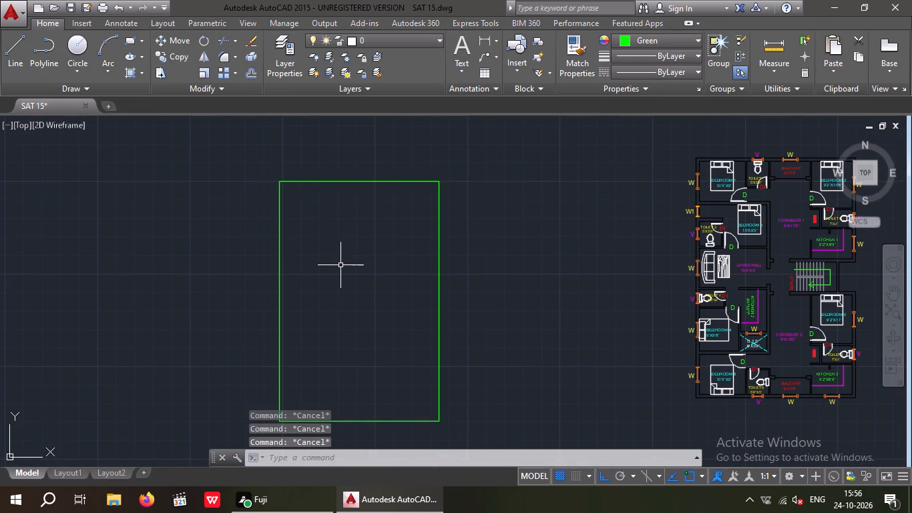
key(o)
key(Return)
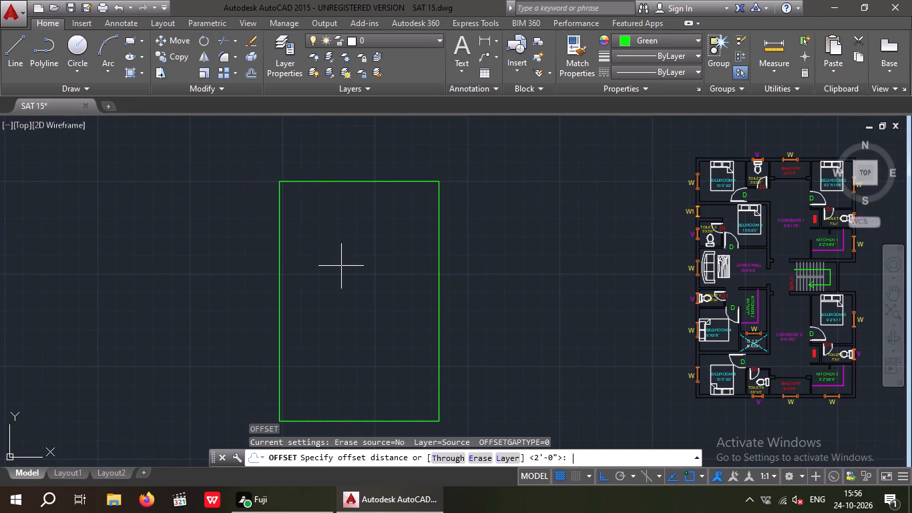
text(9")
key(Return)
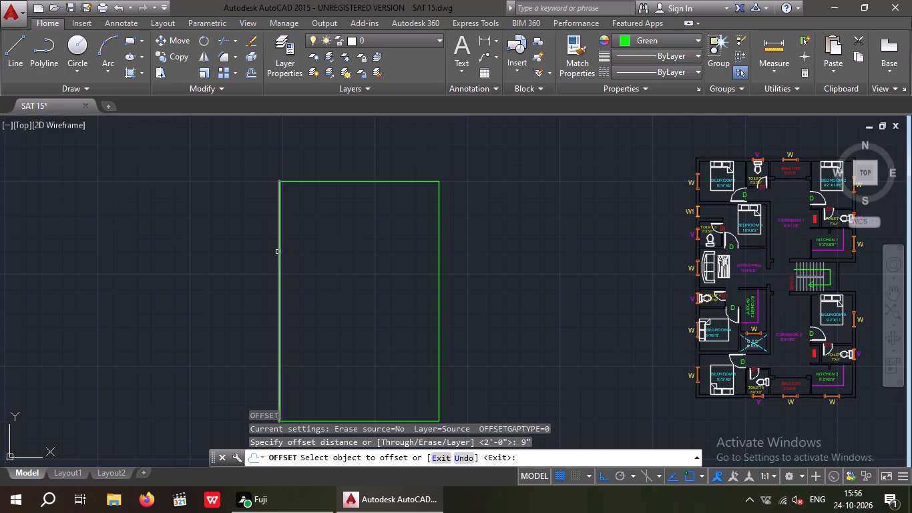
drag(278, 252, 289, 252)
click(317, 252)
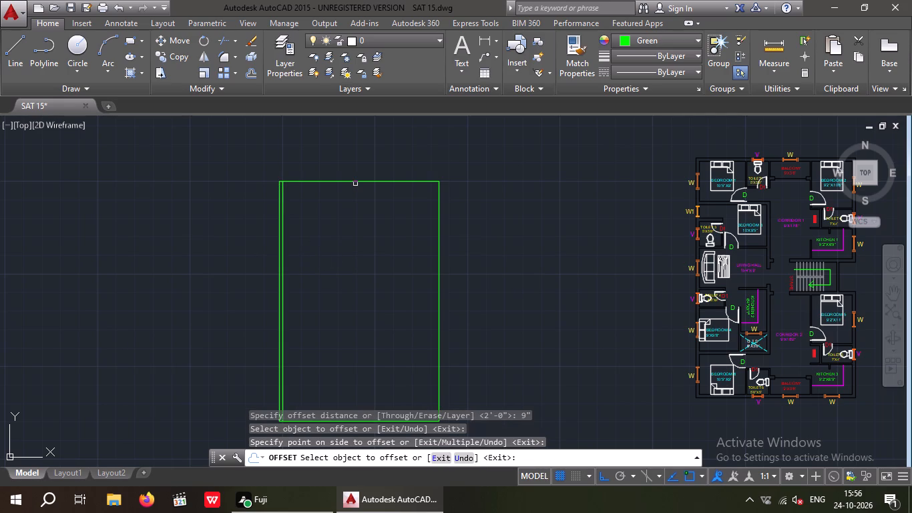
drag(356, 181, 355, 199)
click(357, 218)
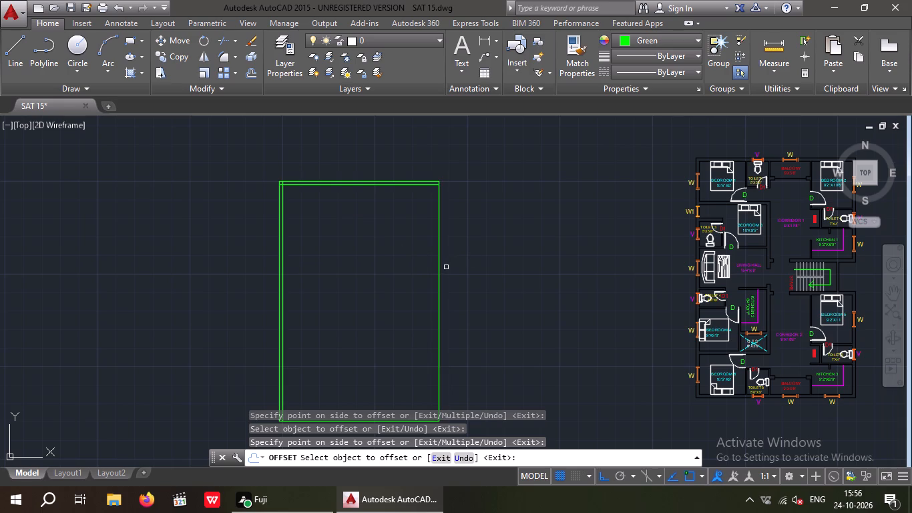
Offset the outline's right and bottom edges 9" inward to complete the outer wall thickness.
drag(437, 271, 398, 293)
drag(382, 298, 388, 295)
scroll(391, 277, down, 2)
scroll(373, 352, up, 2)
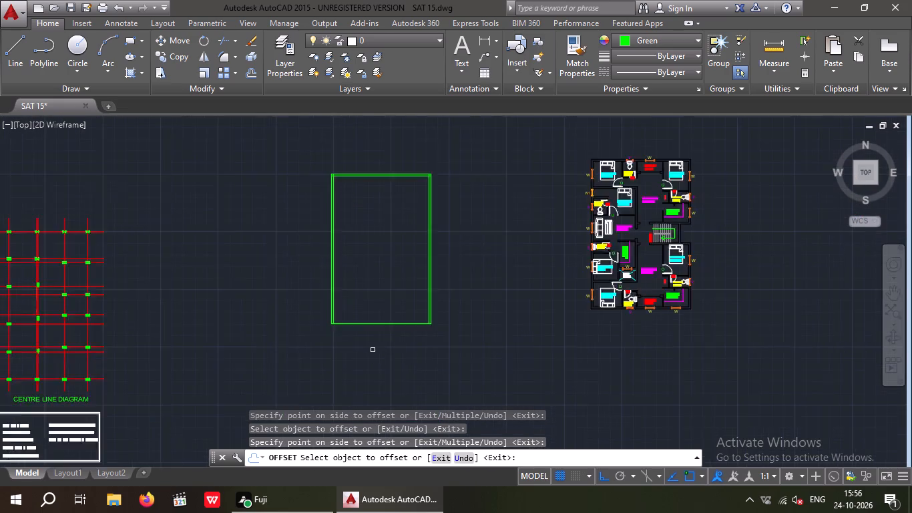
scroll(373, 349, up, 1)
click(355, 288)
click(366, 244)
scroll(367, 249, down, 1)
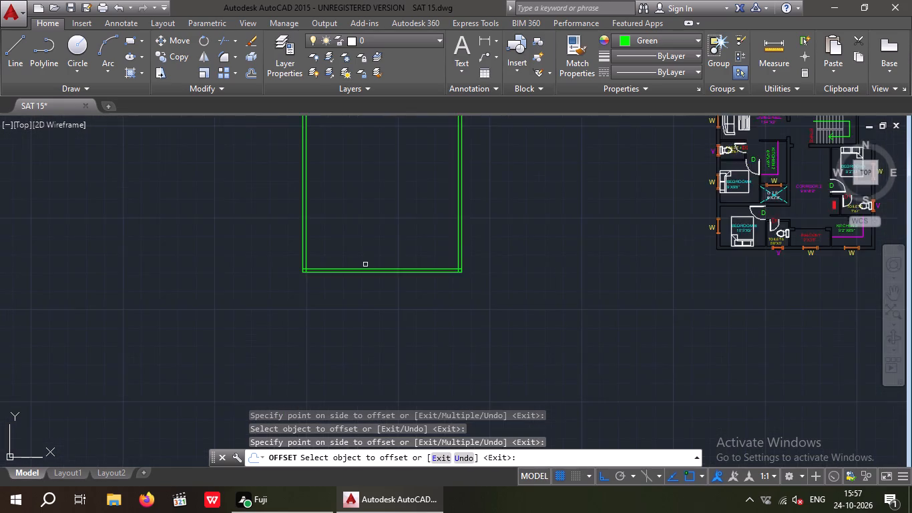
middle_drag(365, 283, 360, 429)
key(Escape)
key(Escape)
Offset the inner line of the left outer wall 10'5" into the plan for the width of Bedroom 1.
middle_drag(373, 321, 342, 303)
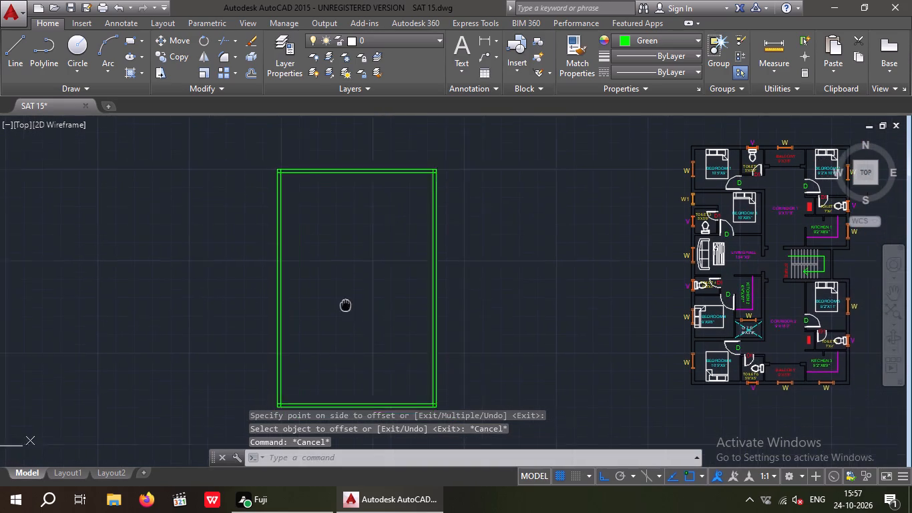
middle_drag(342, 303, 334, 295)
middle_drag(334, 293, 318, 373)
key(Escape)
key(Escape)
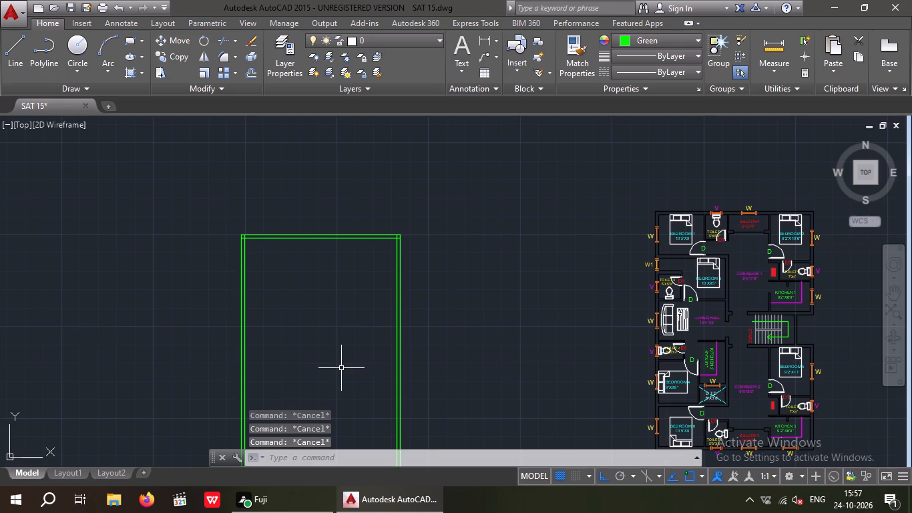
middle_click(341, 368)
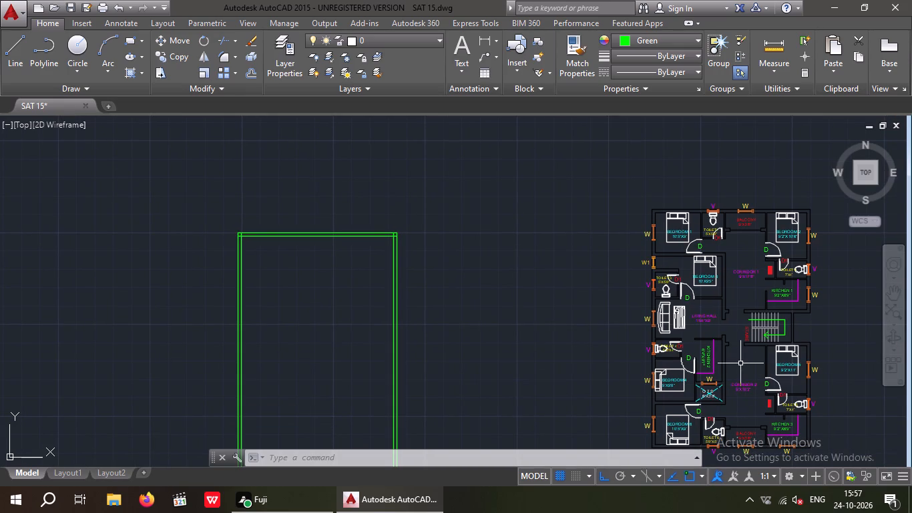
key(Escape)
key(Escape)
key(o)
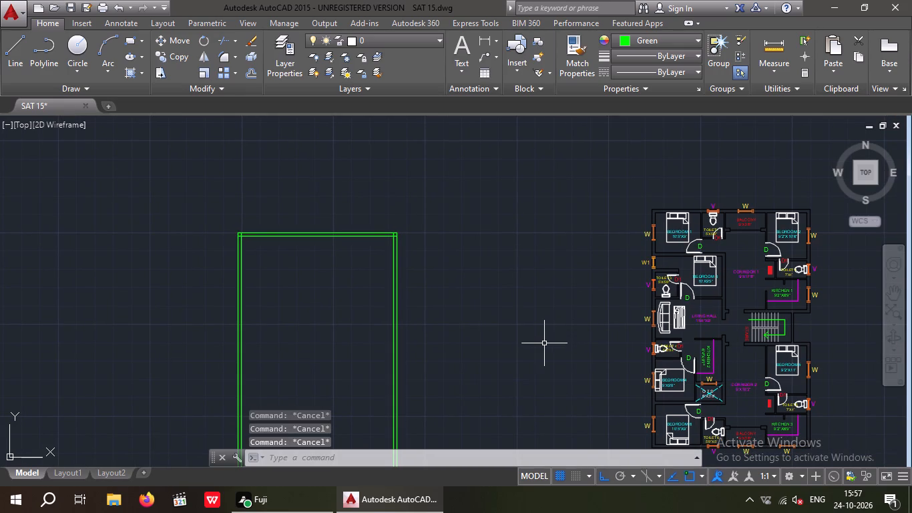
key(Return)
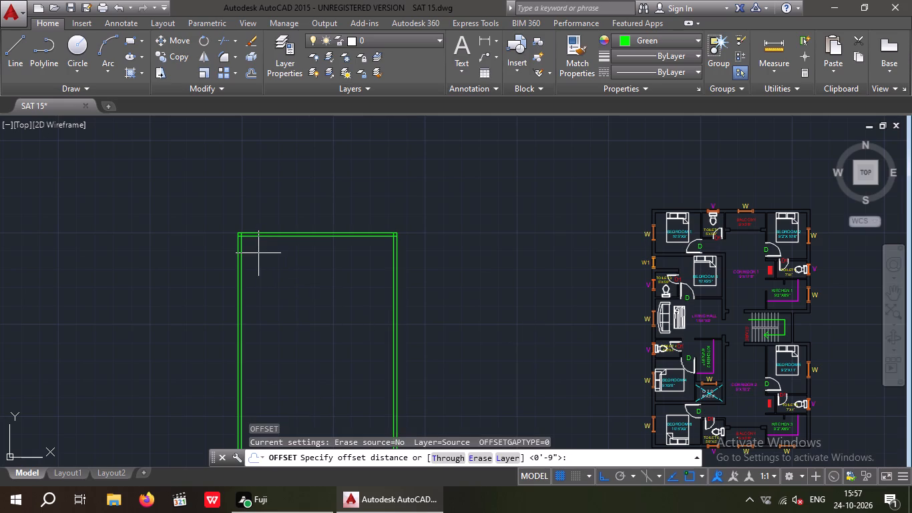
scroll(590, 289, up, 2)
scroll(590, 287, down, 1)
middle_drag(592, 281, 598, 260)
middle_drag(569, 276, 640, 252)
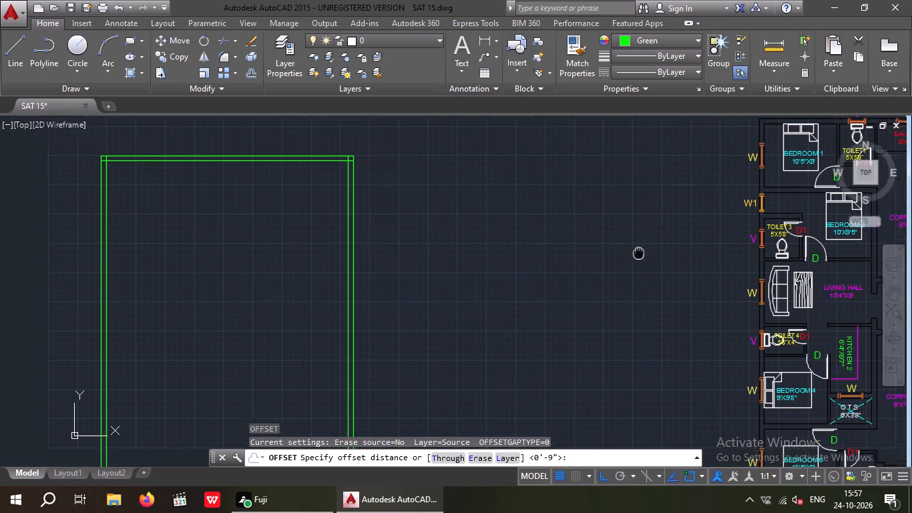
middle_drag(640, 252, 643, 250)
text(10')
text(5")
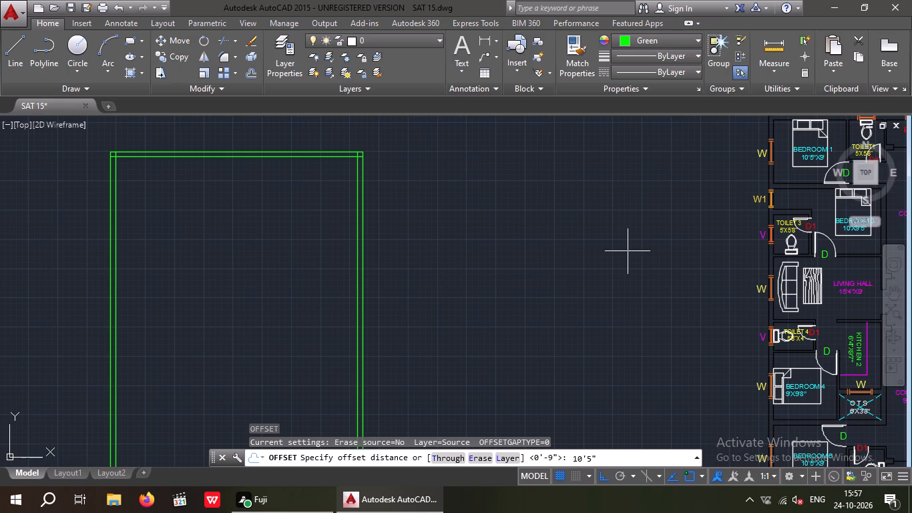
key(Return)
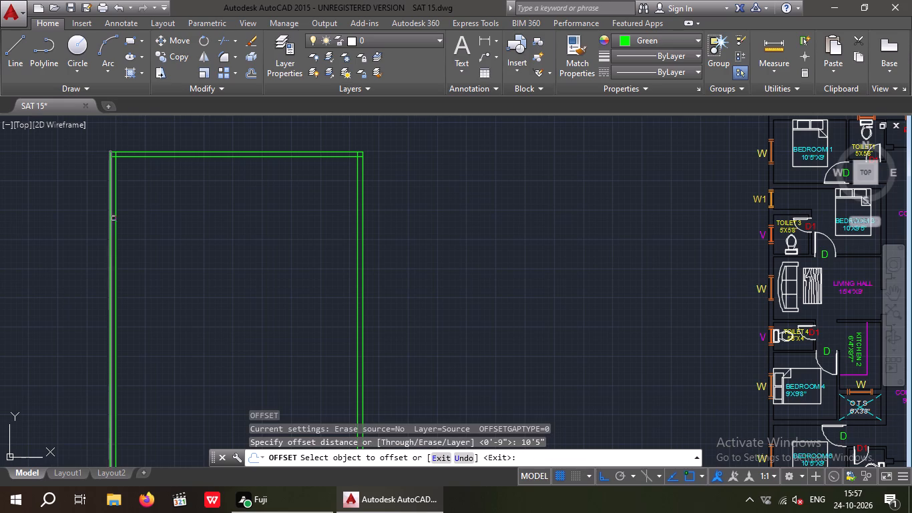
drag(116, 217, 178, 226)
click(224, 226)
middle_drag(223, 226, 165, 297)
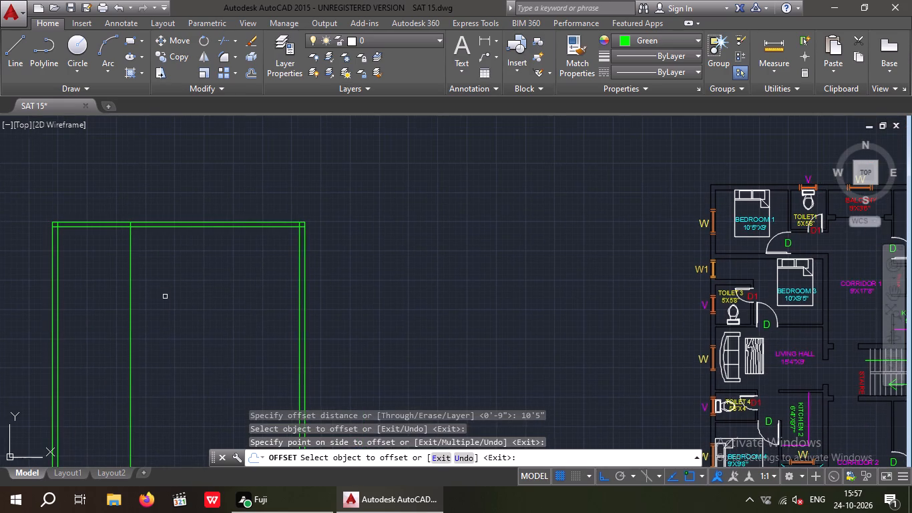
key(Escape)
key(Escape)
Offset the Bedroom 1 partition line 4" to the right to give the wall its thickness.
key(o)
key(Return)
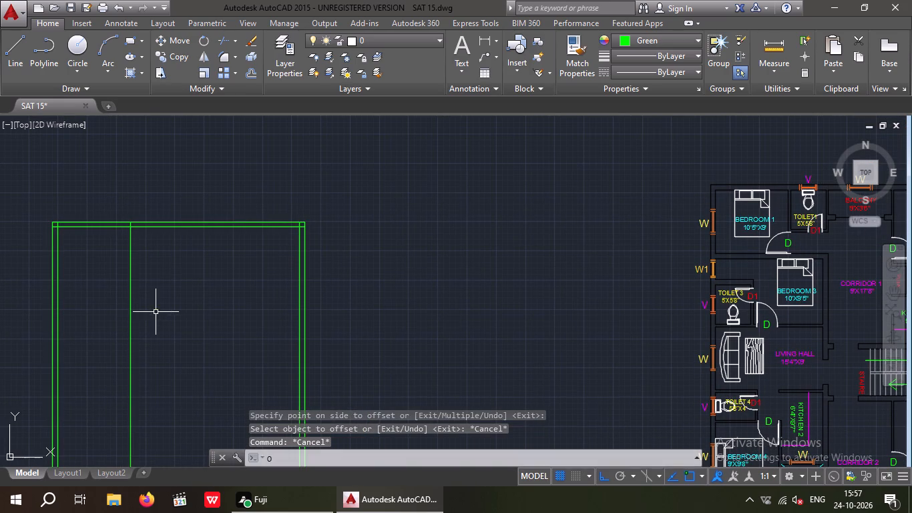
key(4)
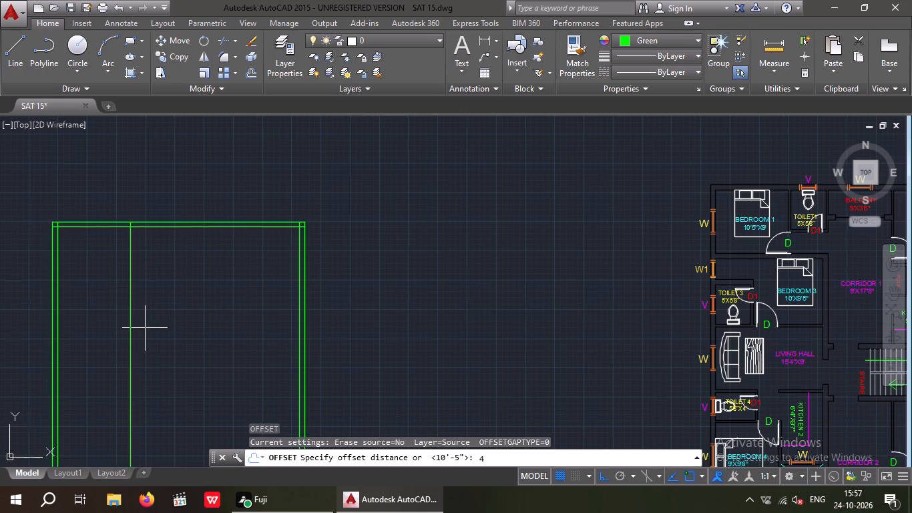
key(shift+quotedbl)
key(Return)
drag(130, 309, 142, 309)
click(172, 306)
key(Escape)
key(Escape)
key(Escape)
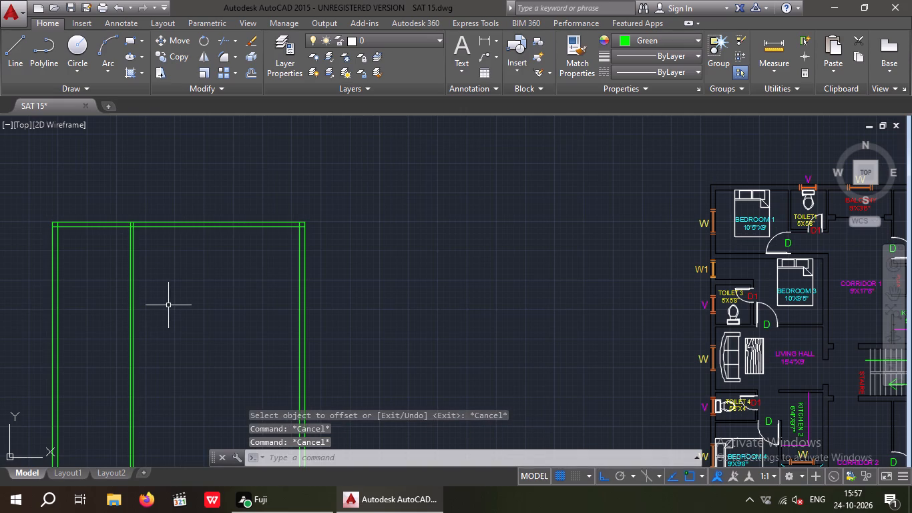
Offset the right line of the Bedroom 1 partition 5' to the right for the width of Toilet 1.
key(o)
key(Return)
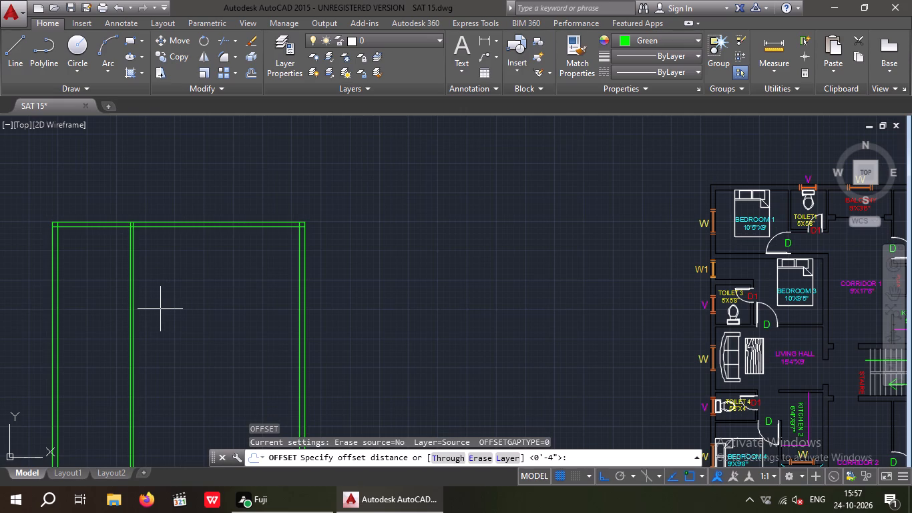
key(5)
key(apostrophe)
key(Return)
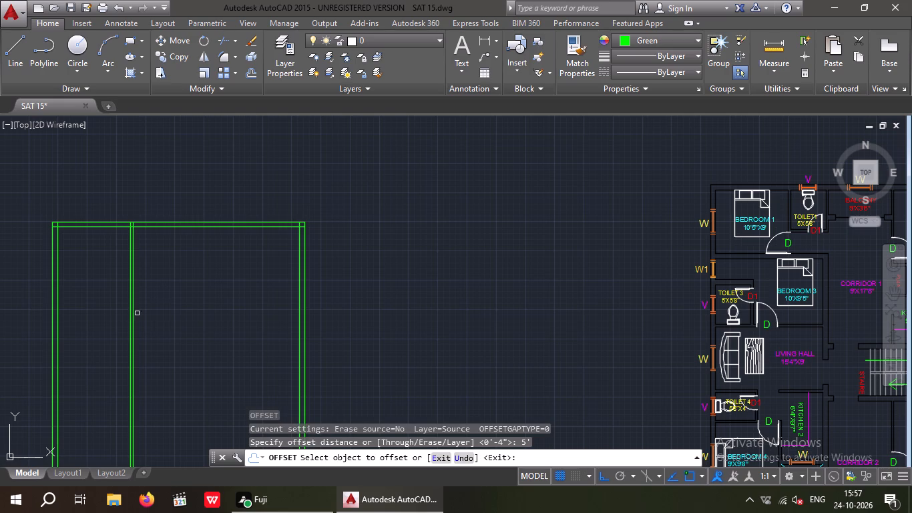
scroll(130, 264, up, 2)
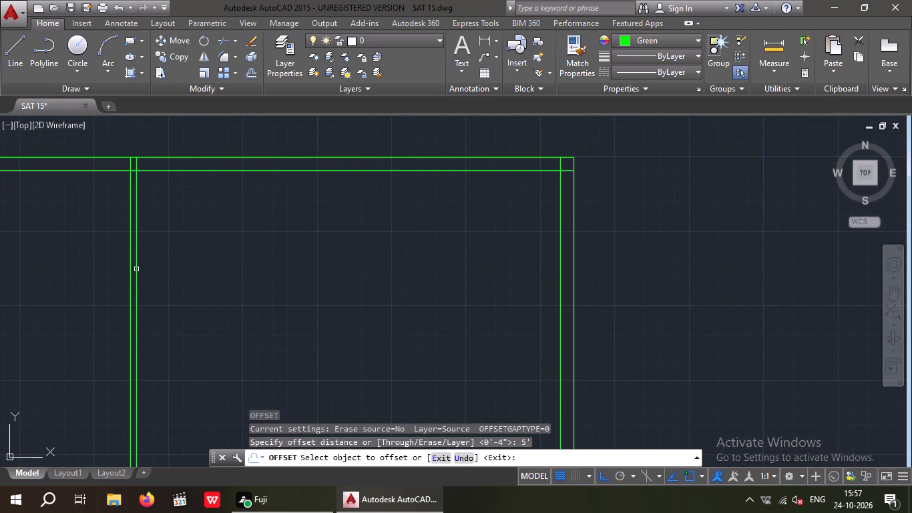
drag(136, 269, 144, 269)
click(188, 269)
scroll(188, 263, down, 3)
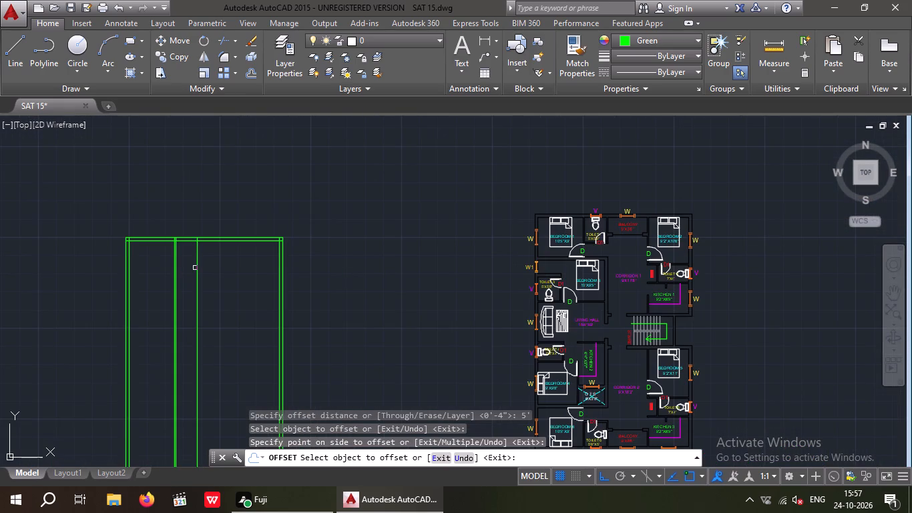
key(Escape)
key(Escape)
Offset the new Toilet 1 line 4" to the right to form the partition between toilet and balcony.
key(o)
key(Return)
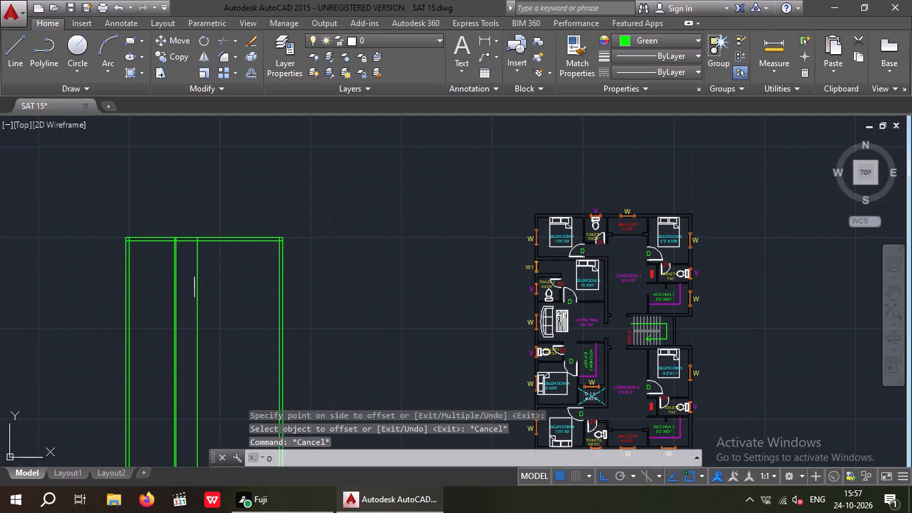
scroll(203, 275, up, 2)
key(4)
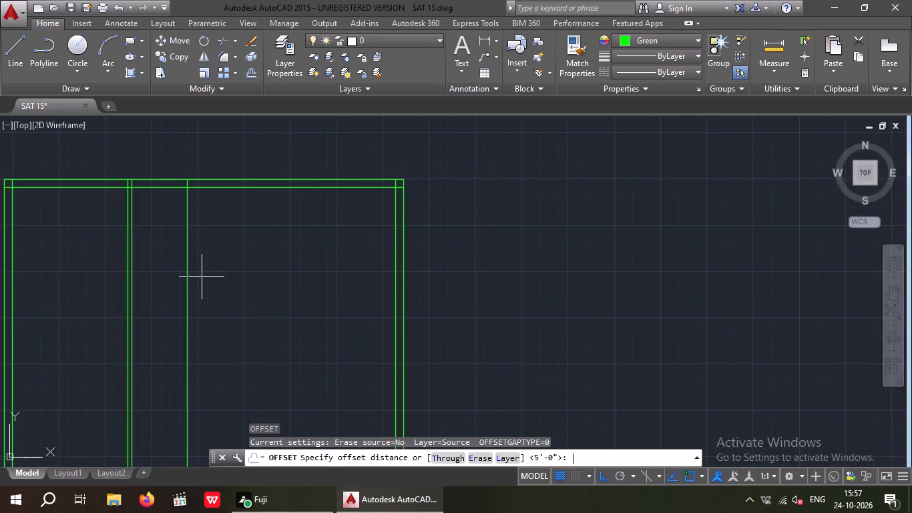
key(shift+quotedbl)
key(Return)
drag(186, 259, 210, 268)
click(220, 267)
middle_drag(230, 283, 176, 320)
scroll(190, 293, down, 2)
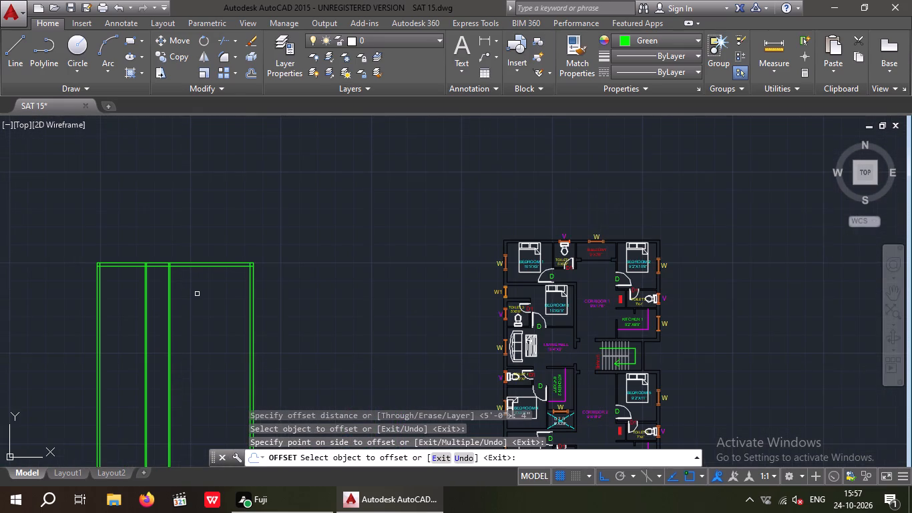
middle_click(193, 294)
scroll(190, 295, up, 1)
key(Escape)
key(Escape)
middle_drag(188, 295, 160, 301)
key(Escape)
key(Escape)
Offset the right line of the Toilet 1 partition 9' to the right for the width of the balcony.
key(o)
key(Return)
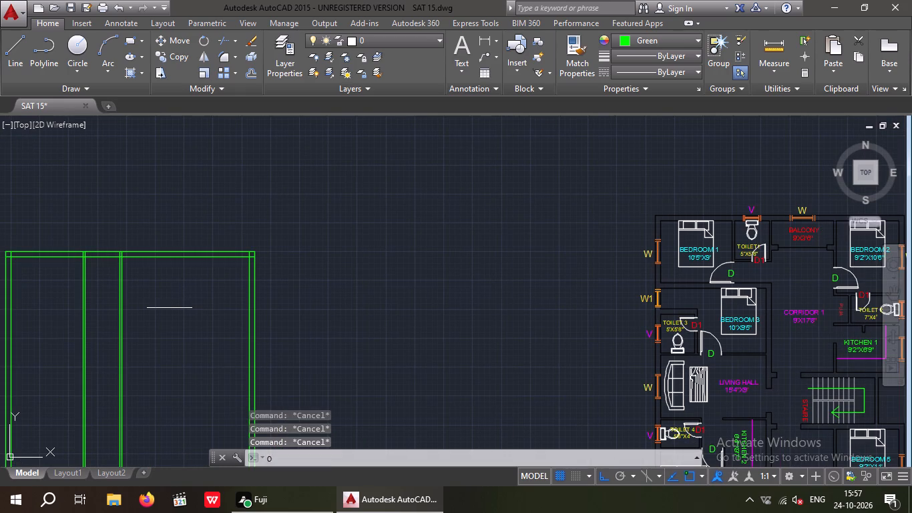
key(9)
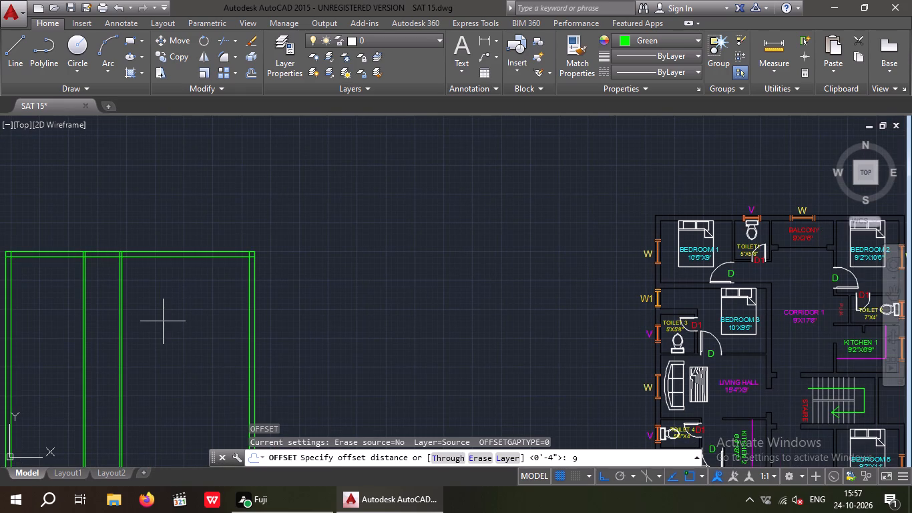
key(apostrophe)
key(Return)
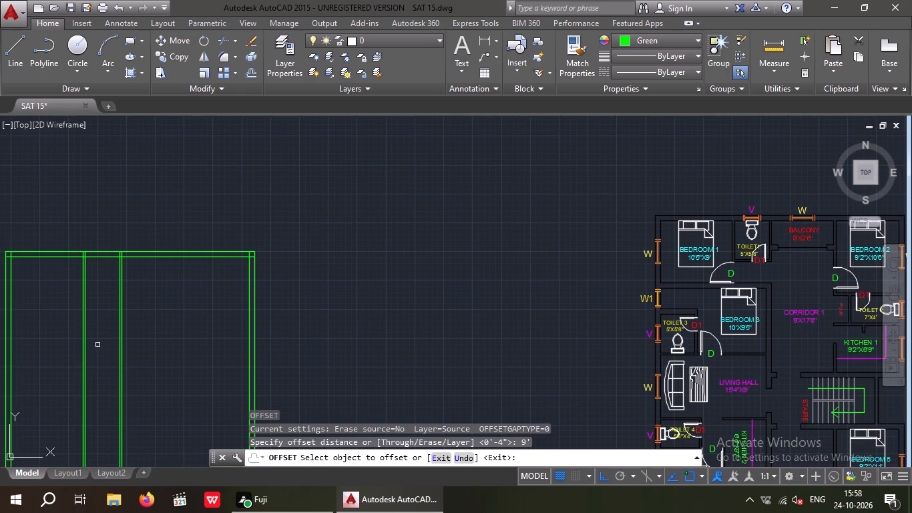
scroll(118, 268, up, 3)
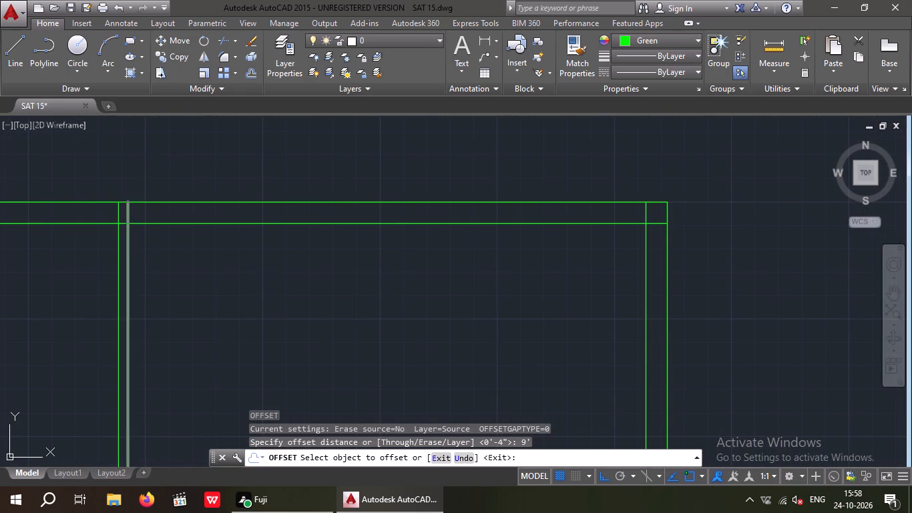
click(128, 281)
click(208, 285)
scroll(208, 281, down, 2)
key(Escape)
key(Escape)
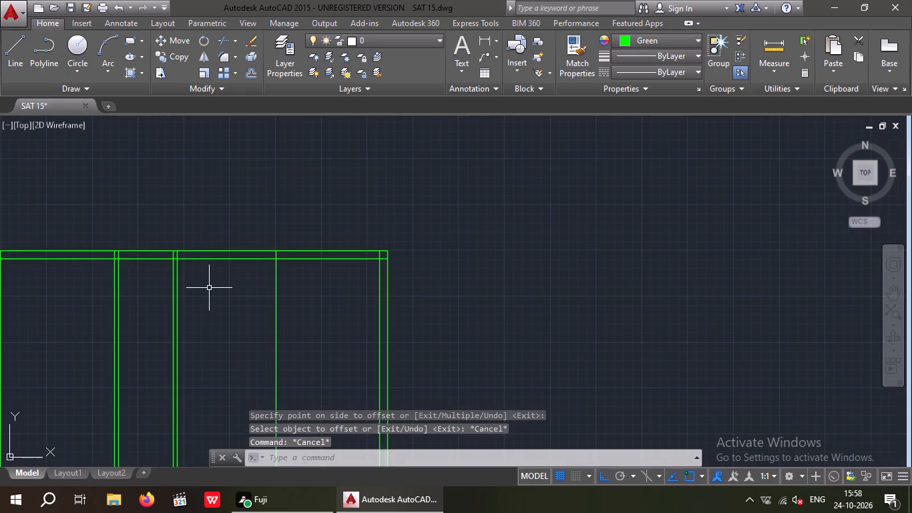
Offset the new balcony line 4" to the right to form the partition beside Bedroom 2.
key(o)
key(Return)
key(4)
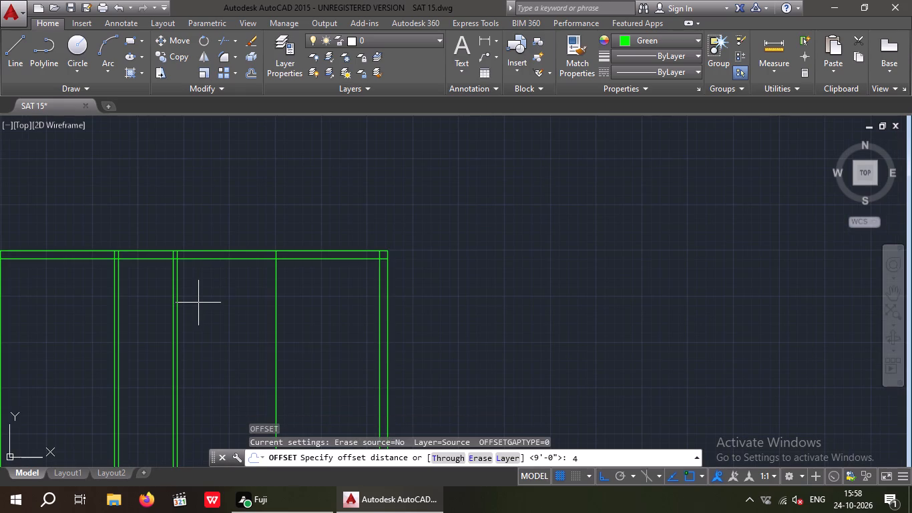
key(shift+quotedbl)
key(Return)
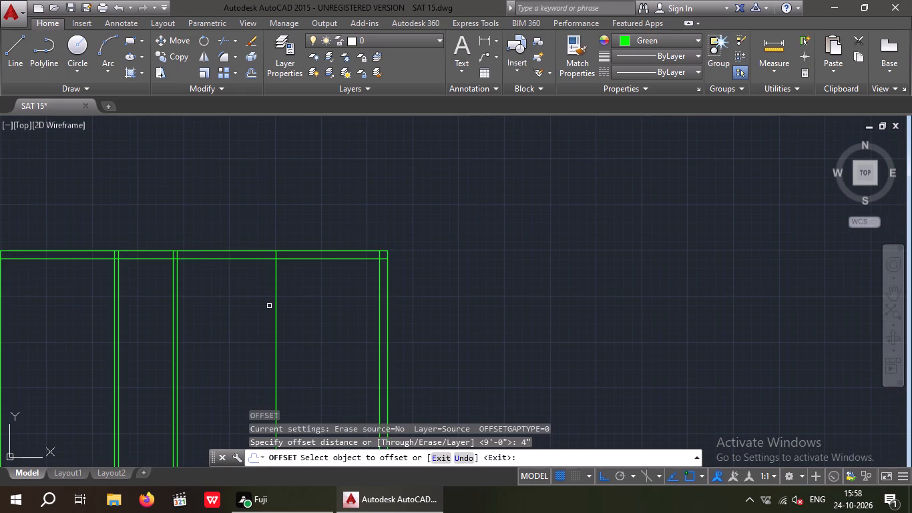
click(276, 307)
click(290, 300)
scroll(282, 292, down, 3)
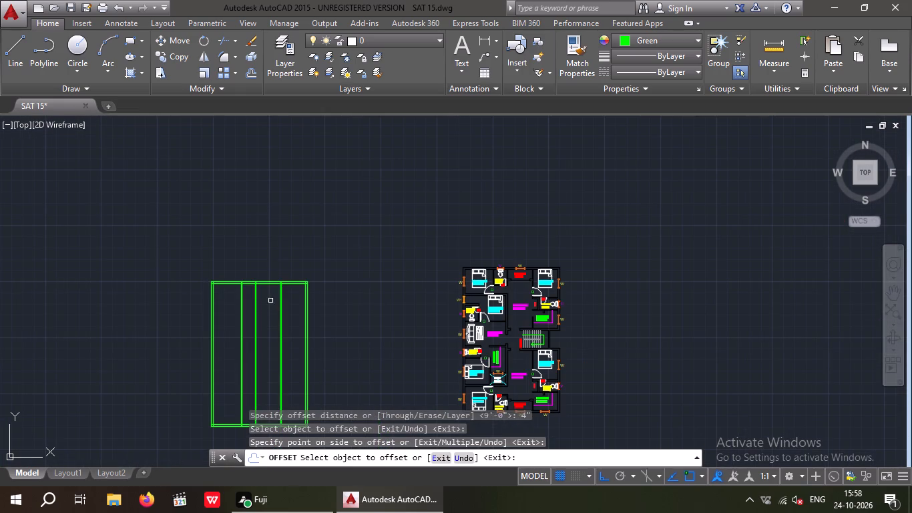
middle_click(263, 285)
middle_drag(285, 311, 289, 273)
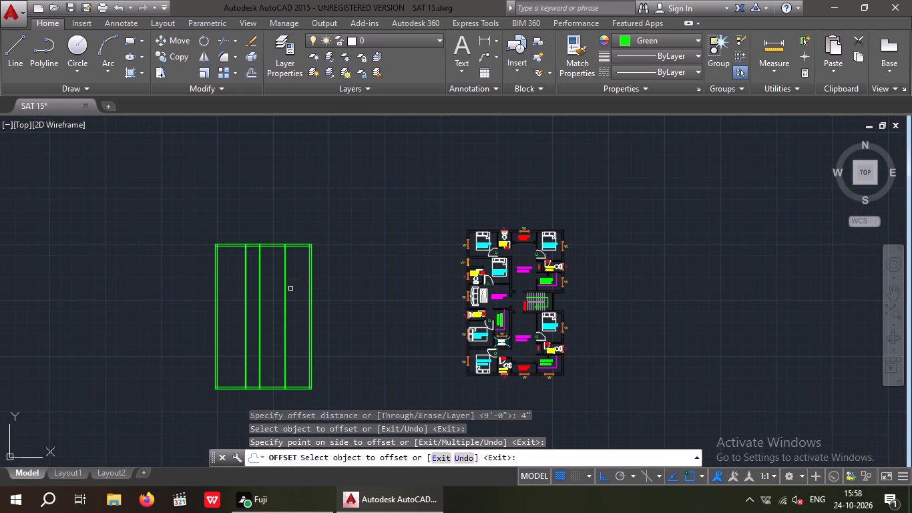
key(Escape)
key(Escape)
key(Escape)
Offset the inner line of the top outer wall 9' downward for the depth of Bedroom 1.
key(o)
key(Return)
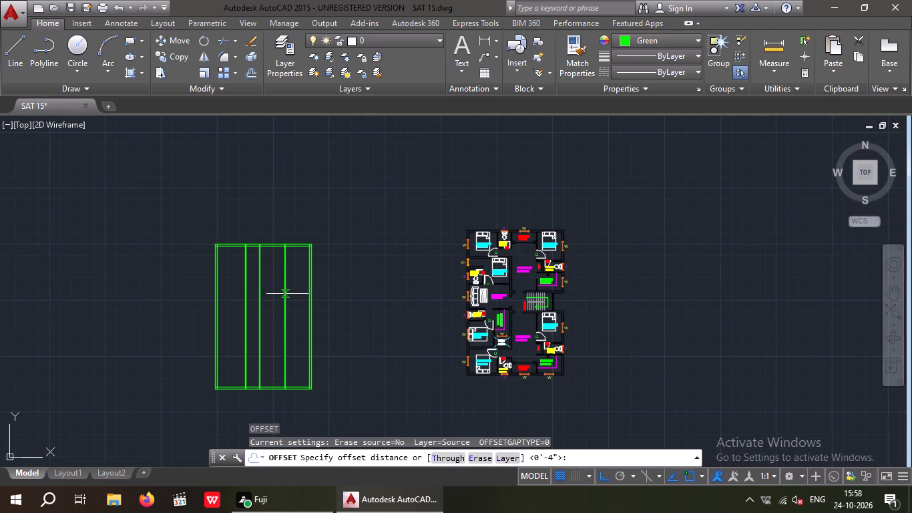
scroll(352, 271, up, 3)
middle_drag(392, 275, 413, 275)
scroll(389, 274, down, 1)
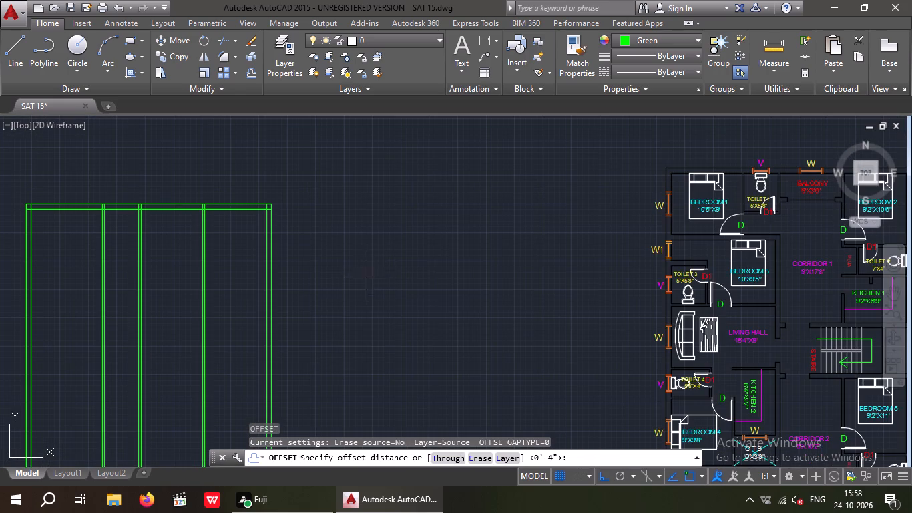
key(9)
key(apostrophe)
key(Return)
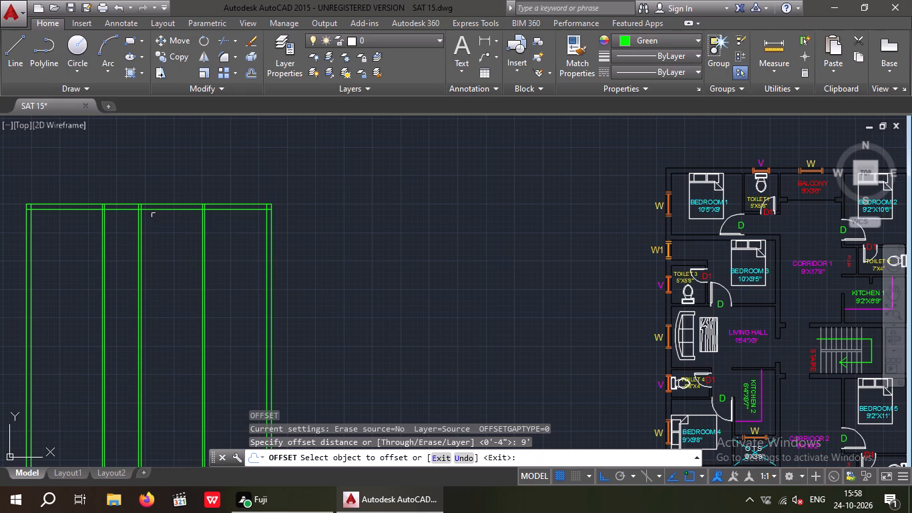
drag(162, 210, 163, 220)
click(165, 235)
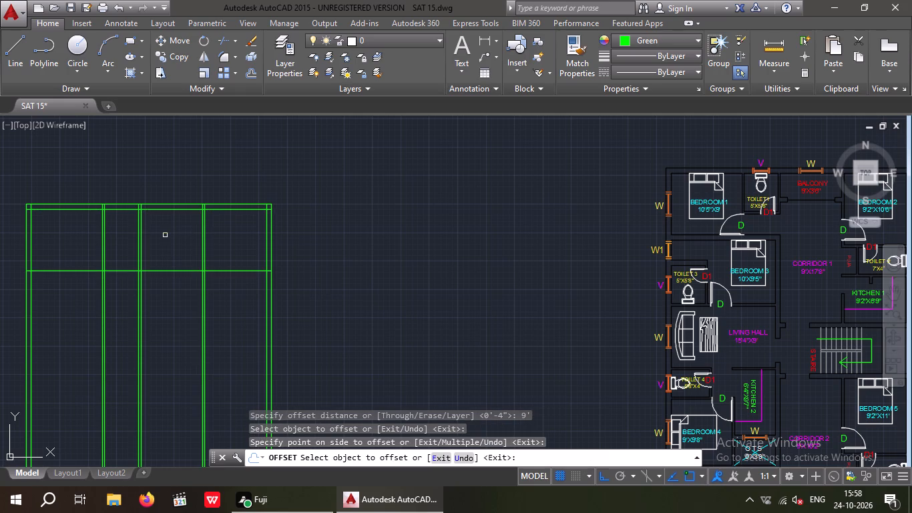
key(Escape)
key(Escape)
Offset the new horizontal line below Bedroom 1 another 9" downward to form the wall thickness.
key(o)
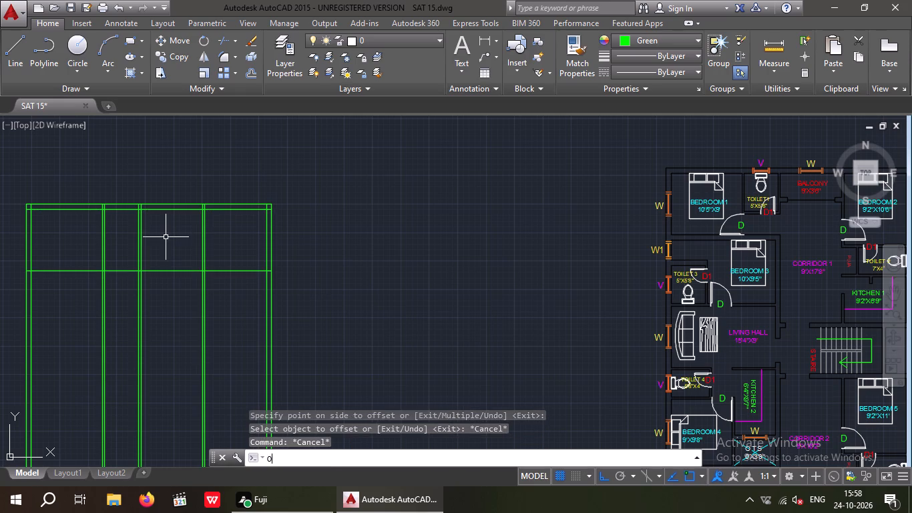
key(Return)
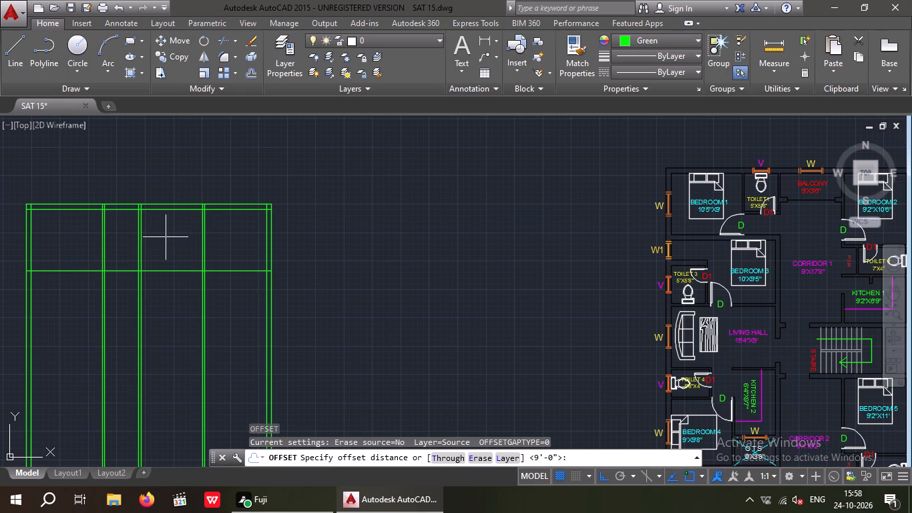
key(4)
key(BackSpace)
key(9)
key(shift+quotedbl)
key(Return)
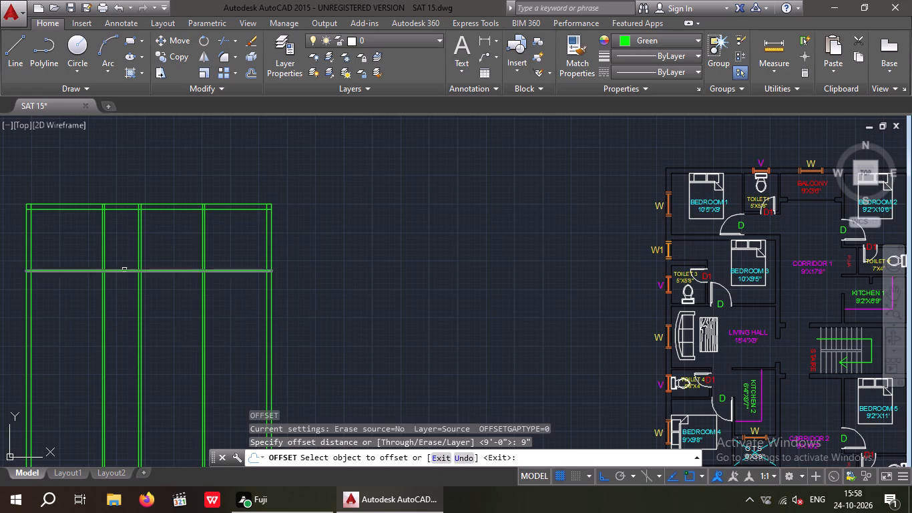
drag(124, 271, 124, 277)
click(124, 287)
key(Escape)
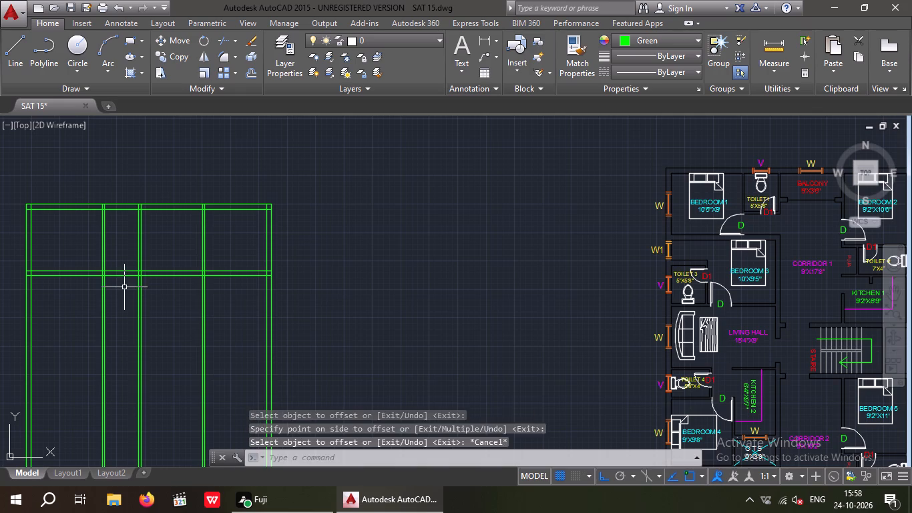
key(Escape)
key(Escape)
Trim the two horizontal wall lines below Bedroom 1 so they end at the right line of the Toilet 1 partition.
text(TR)
key(space)
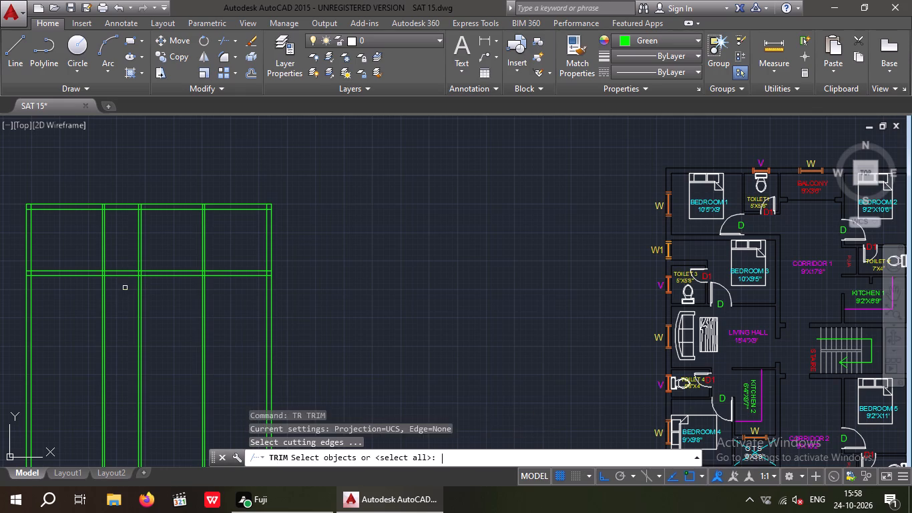
key(space)
scroll(250, 273, up, 5)
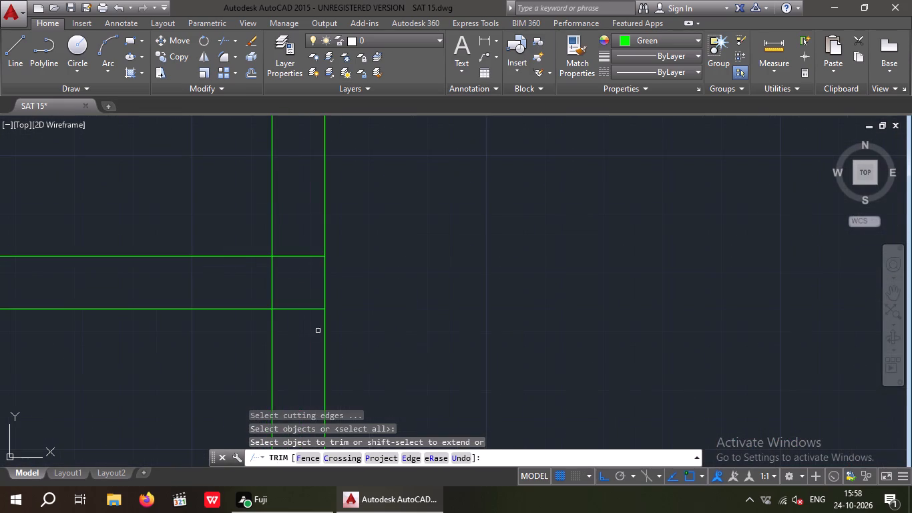
drag(316, 329, 297, 294)
click(290, 229)
scroll(290, 229, down, 3)
drag(224, 289, 198, 252)
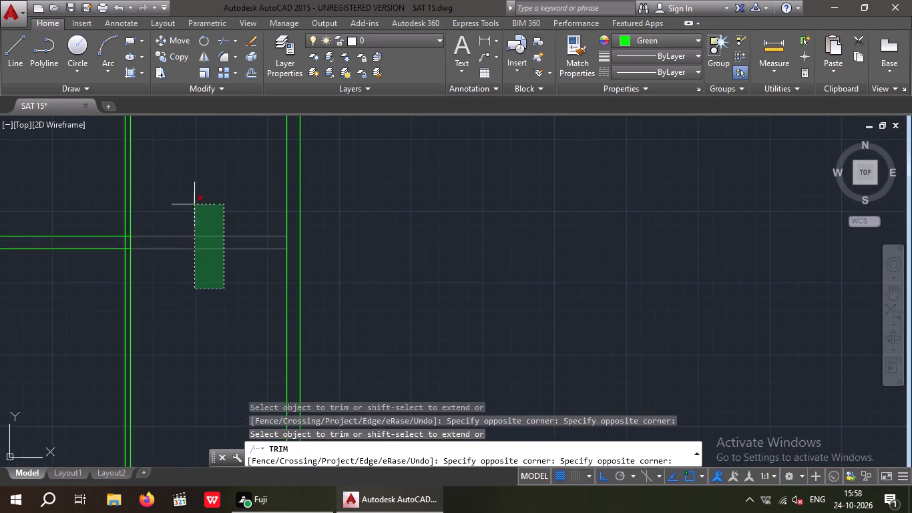
click(195, 204)
scroll(197, 208, down, 3)
middle_drag(209, 224, 264, 255)
scroll(223, 248, up, 5)
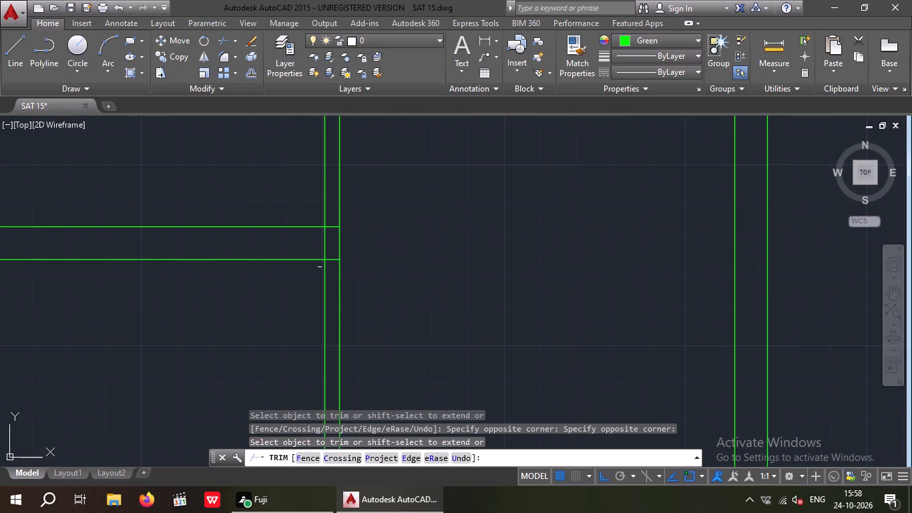
scroll(322, 256, up, 3)
drag(351, 295, 342, 242)
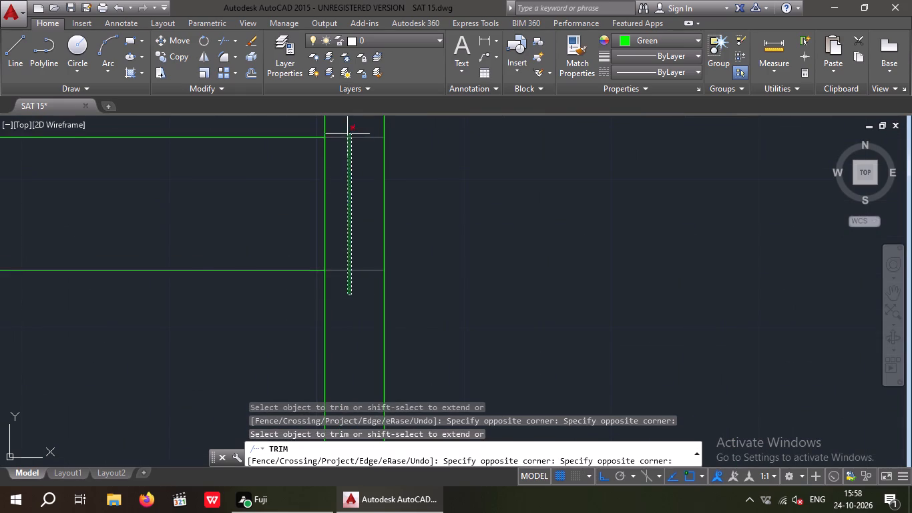
click(343, 125)
scroll(351, 145, down, 2)
drag(264, 230, 234, 204)
scroll(217, 158, down, 2)
middle_drag(235, 175, 260, 194)
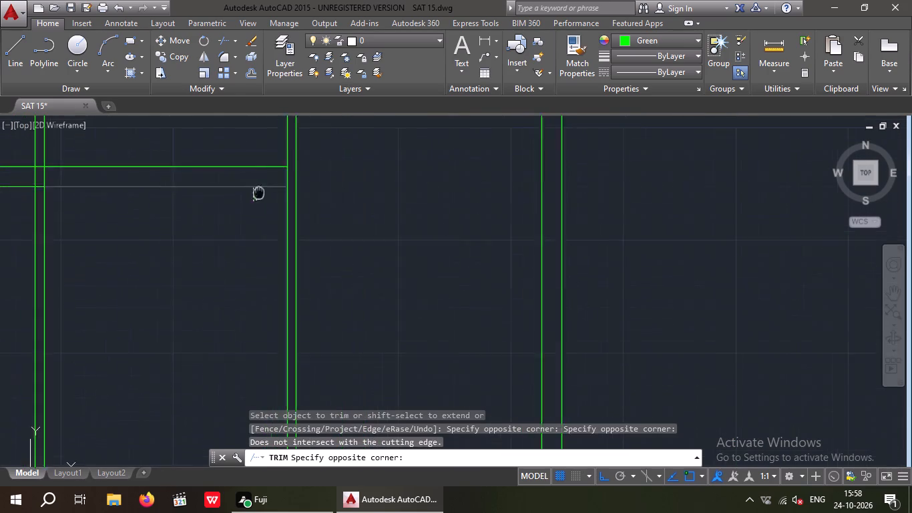
middle_drag(260, 194, 272, 205)
click(197, 168)
Trim the vertical lines of both Toilet 1 side partitions below the horizontal wall under Bedroom 1.
scroll(200, 169, down, 5)
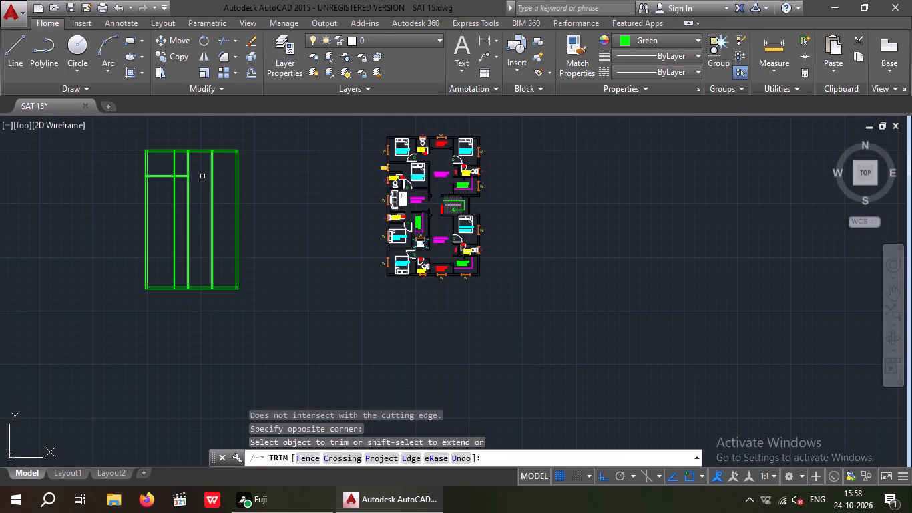
middle_drag(206, 200, 240, 219)
scroll(239, 221, up, 1)
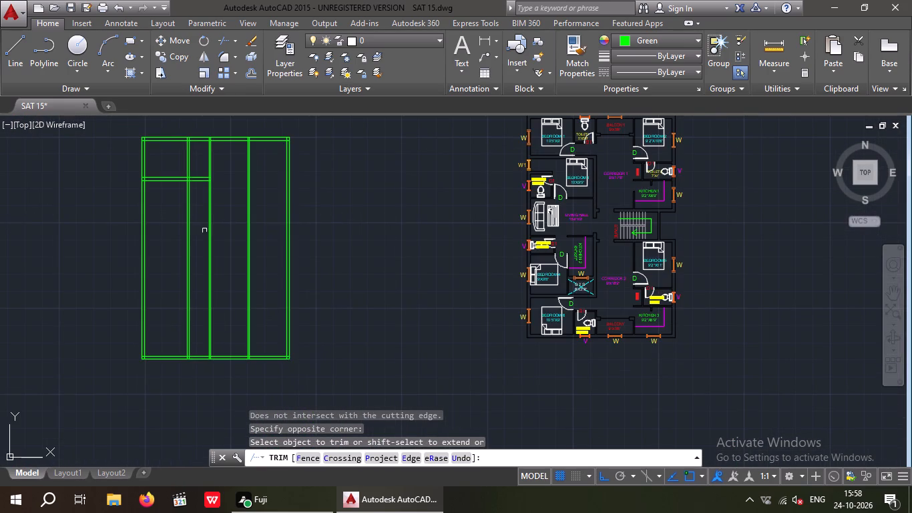
scroll(202, 212, up, 1)
drag(228, 203, 159, 246)
click(155, 254)
key(Escape)
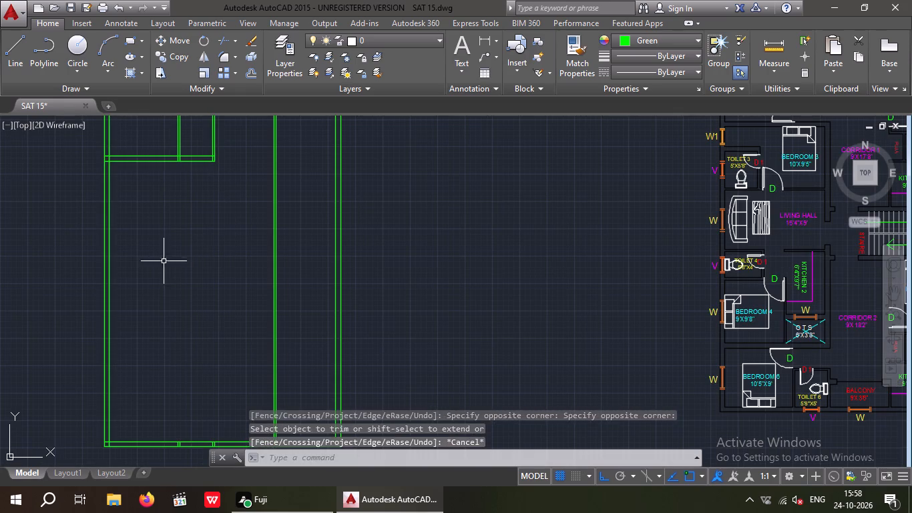
key(Escape)
Erase the four leftover short partition segments inside the bottom outer wall.
middle_drag(185, 287, 203, 172)
scroll(228, 337, up, 4)
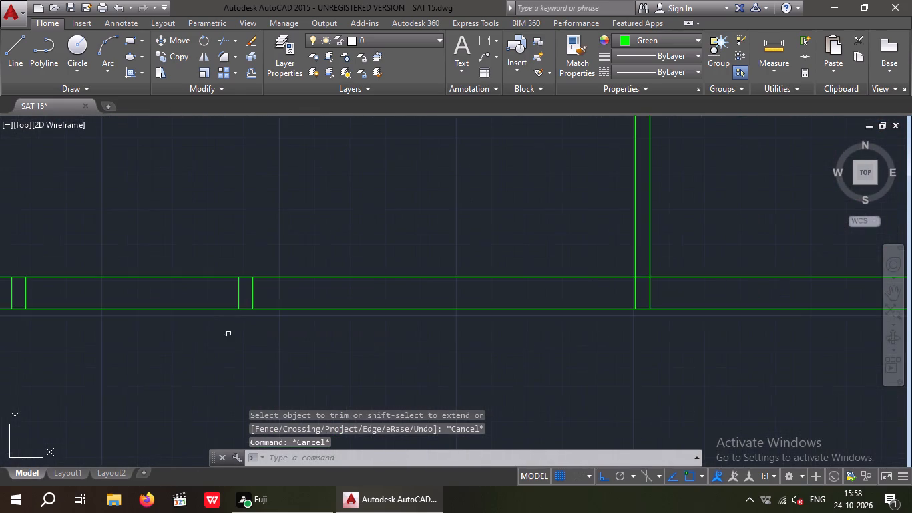
drag(263, 288, 225, 293)
middle_drag(206, 297, 306, 301)
scroll(294, 300, up, 1)
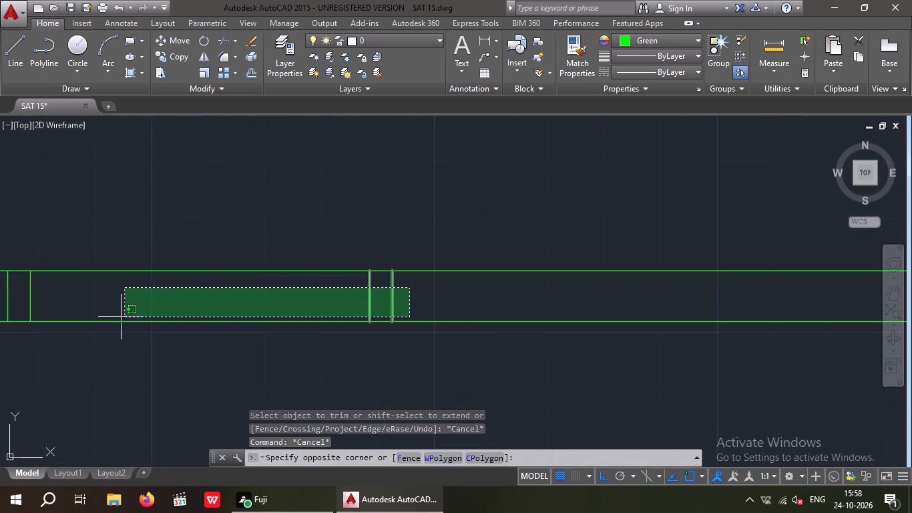
middle_drag(160, 317, 309, 316)
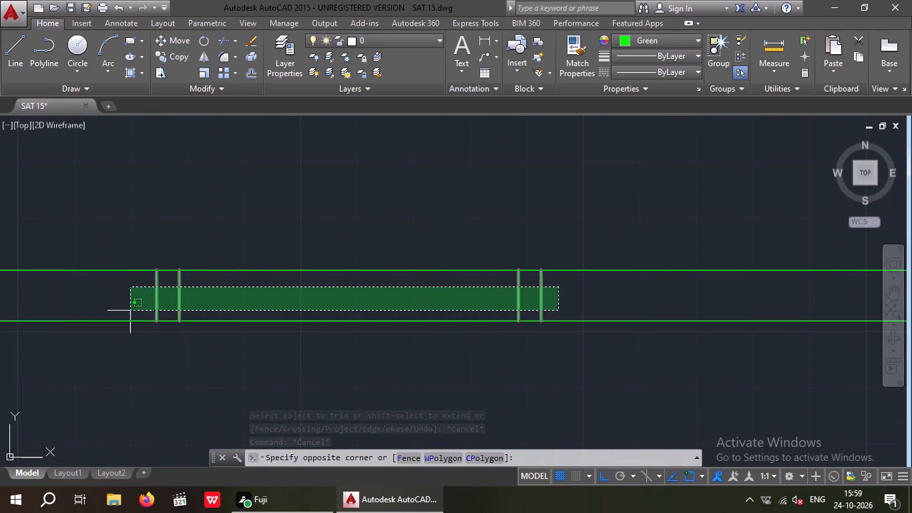
drag(130, 309, 138, 299)
key(Delete)
scroll(170, 301, down, 4)
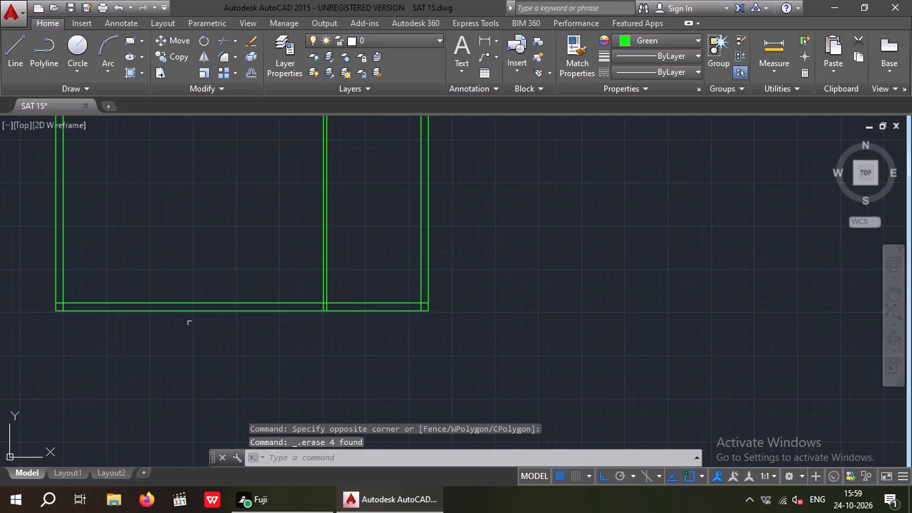
middle_drag(214, 316, 194, 399)
scroll(214, 316, down, 1)
scroll(258, 264, down, 1)
middle_drag(260, 276, 259, 337)
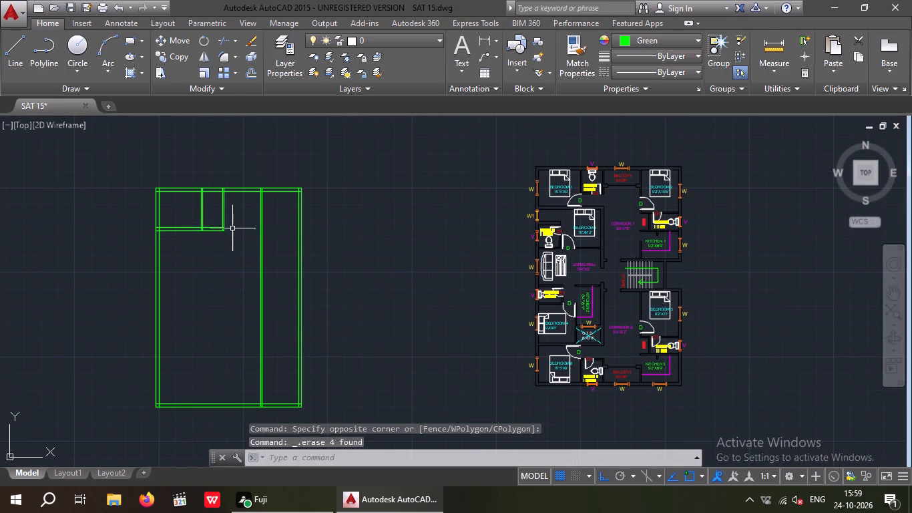
middle_drag(245, 235, 250, 258)
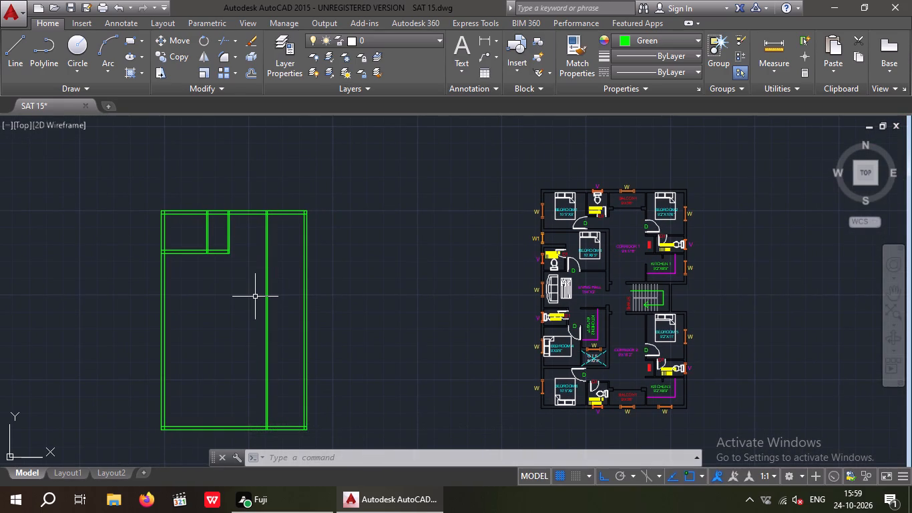
key(Escape)
key(Escape)
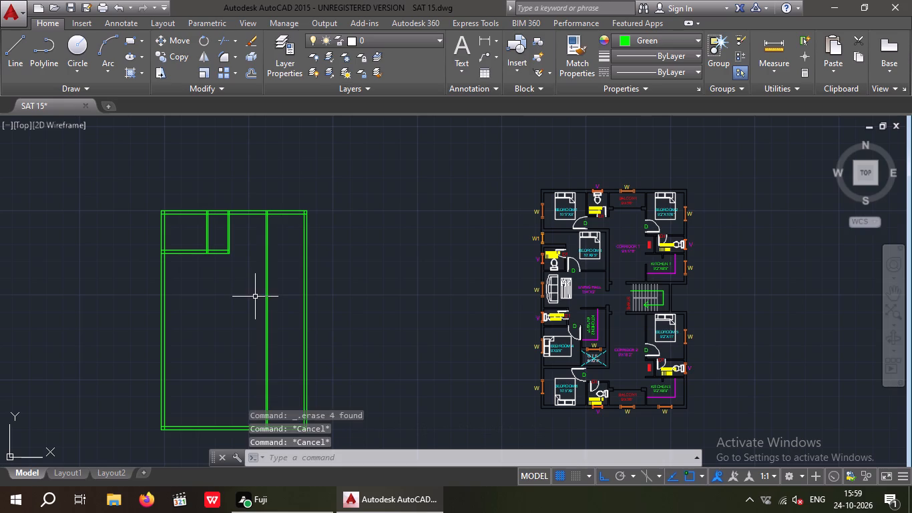
key(Escape)
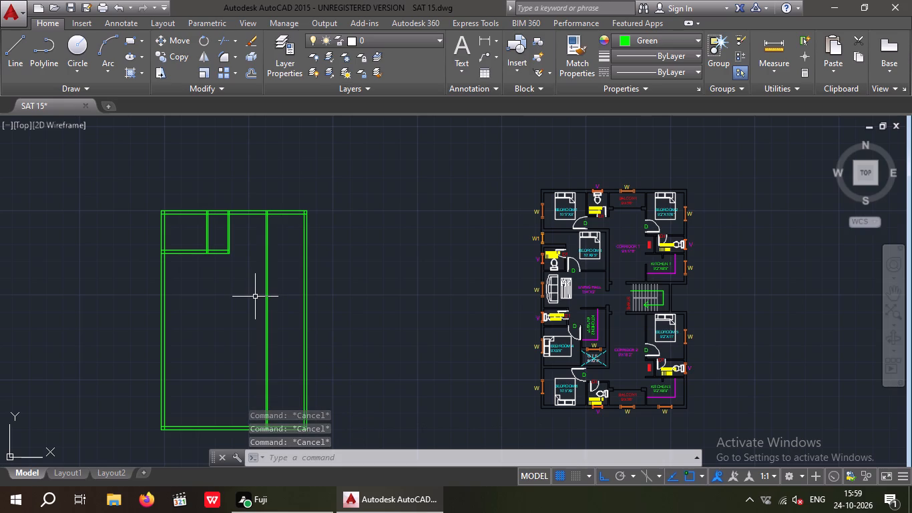
Offset the lower line of the wall below Bedroom 1 9'5" downward for the depth of Bedroom 3.
middle_drag(499, 246, 604, 213)
scroll(607, 214, up, 2)
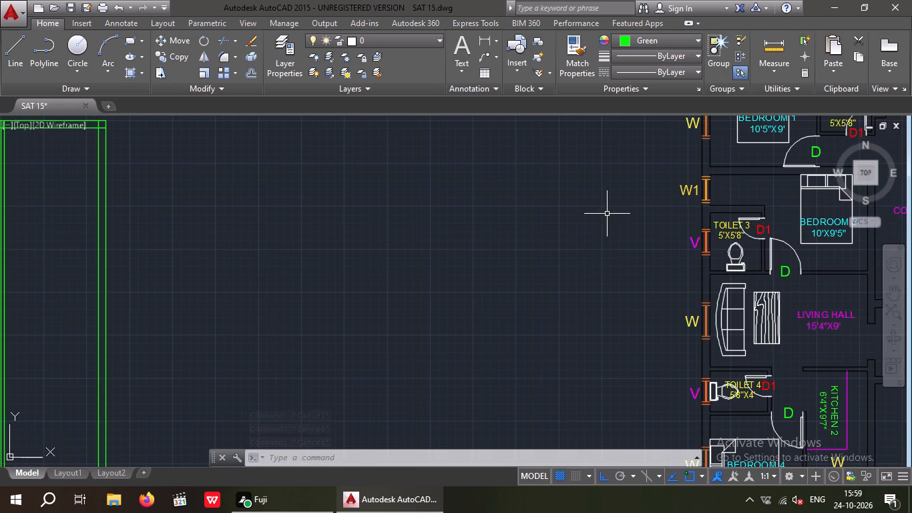
middle_click(608, 214)
scroll(593, 219, down, 1)
middle_click(563, 232)
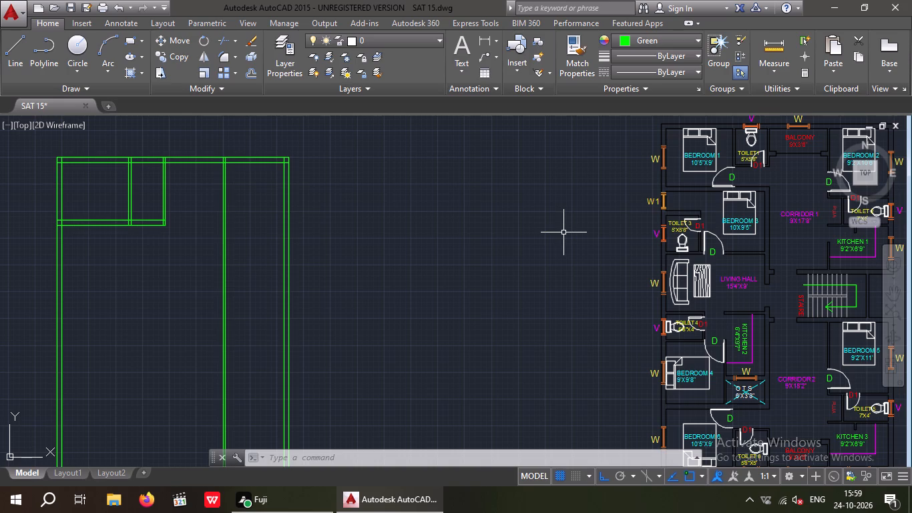
key(o)
key(Return)
text(9'5")
key(Return)
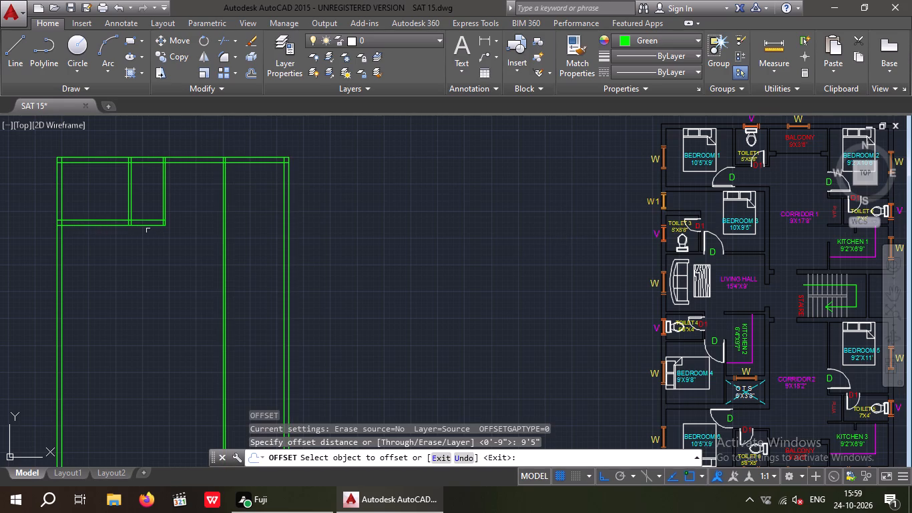
drag(148, 226, 149, 242)
click(148, 263)
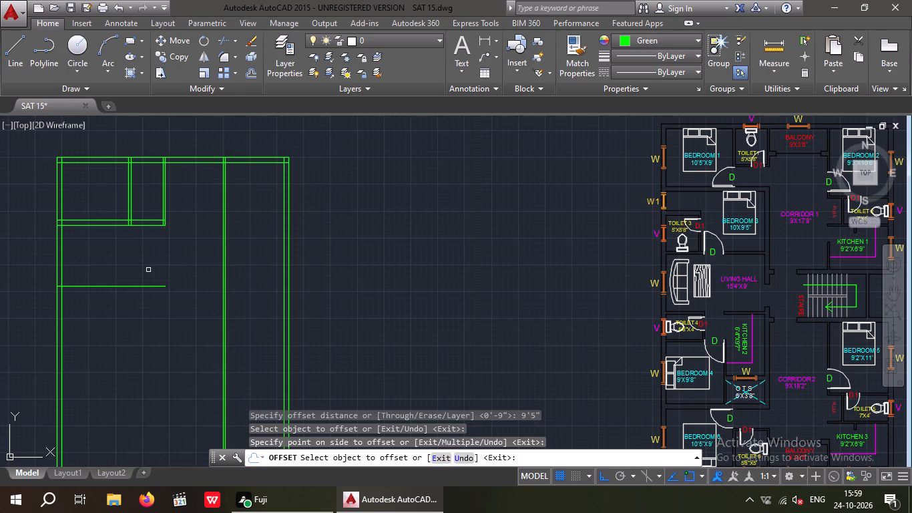
key(Escape)
key(Escape)
key(Escape)
Offset the new line below Bedroom 3 4" downward to form the partition above the living hall.
key(o)
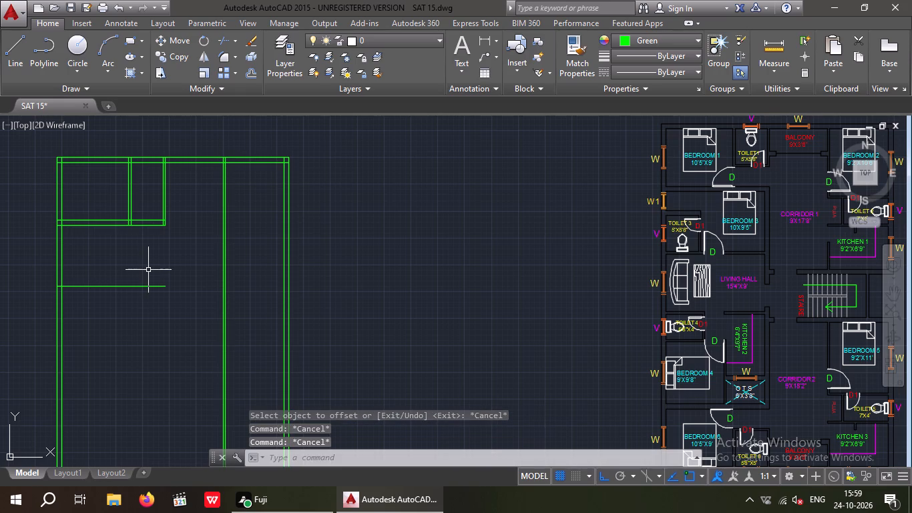
key(Return)
key(4)
key(shift+quotedbl)
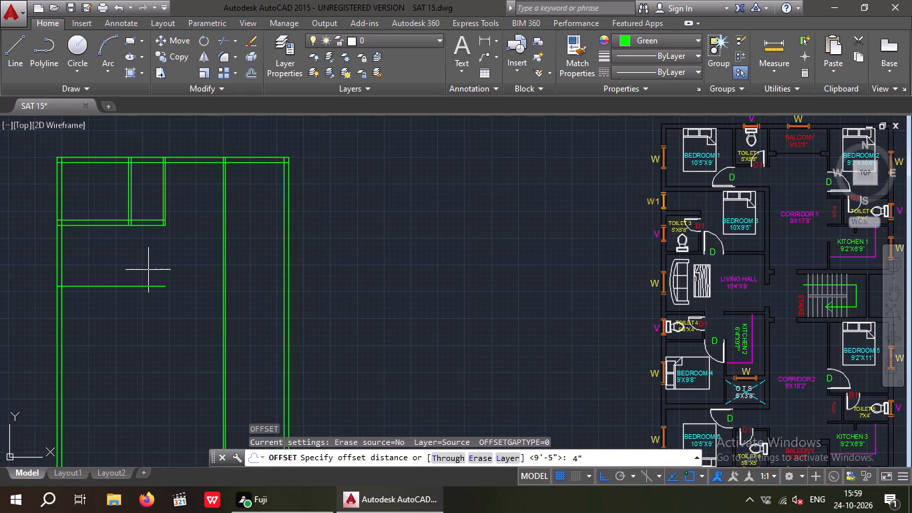
key(Return)
drag(119, 288, 126, 323)
click(132, 331)
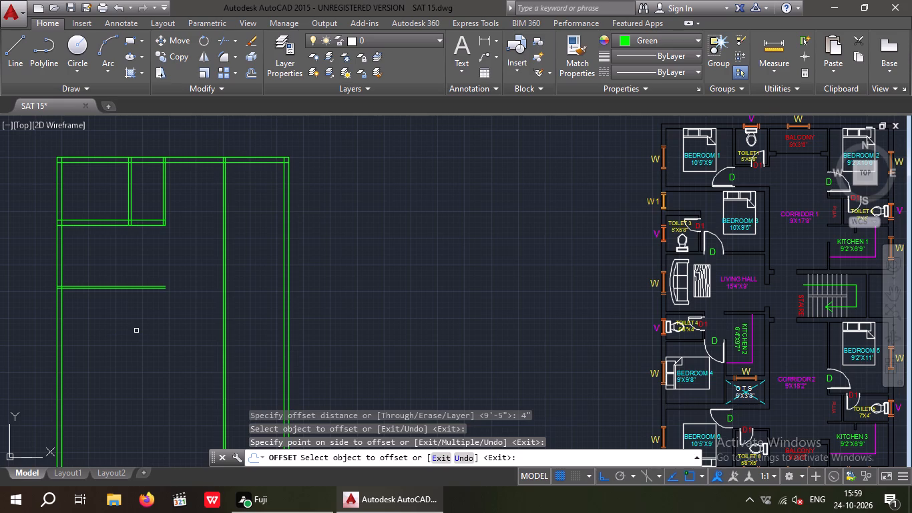
key(Escape)
key(Escape)
key(Escape)
key(Escape)
key(Escape)
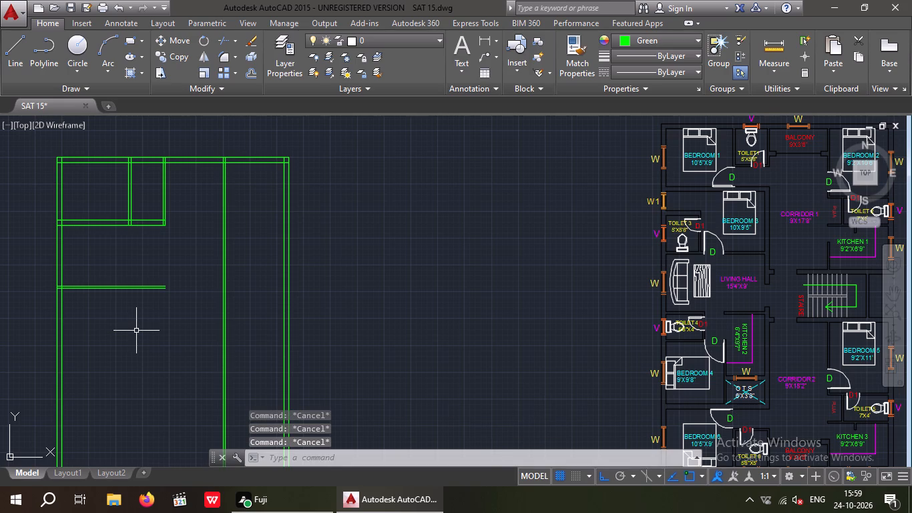
Offset the lower line of the Bedroom 3 partition 9' downward for the depth of the living hall.
key(o)
key(Return)
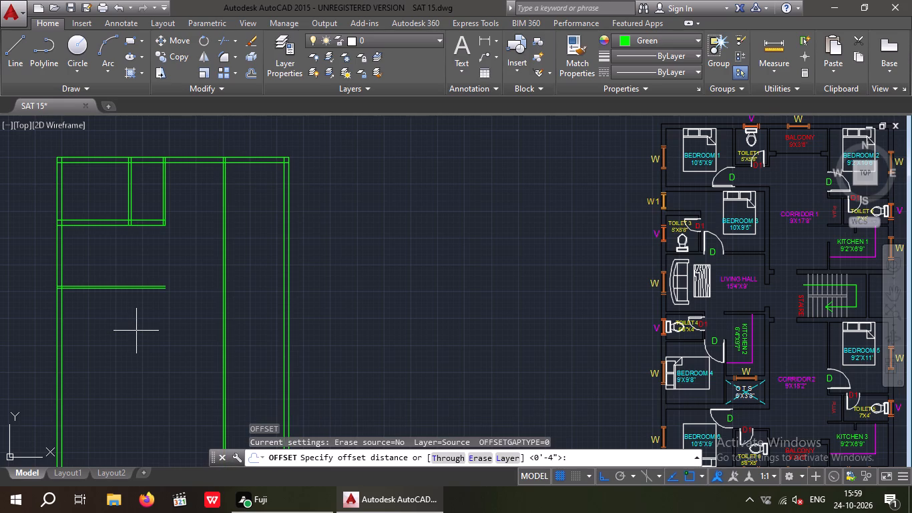
key(9)
key(apostrophe)
key(Return)
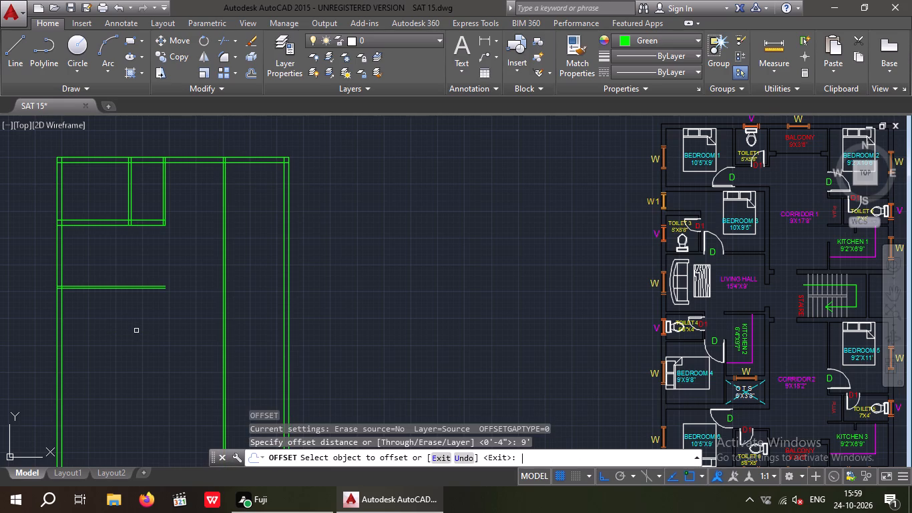
scroll(124, 300, up, 2)
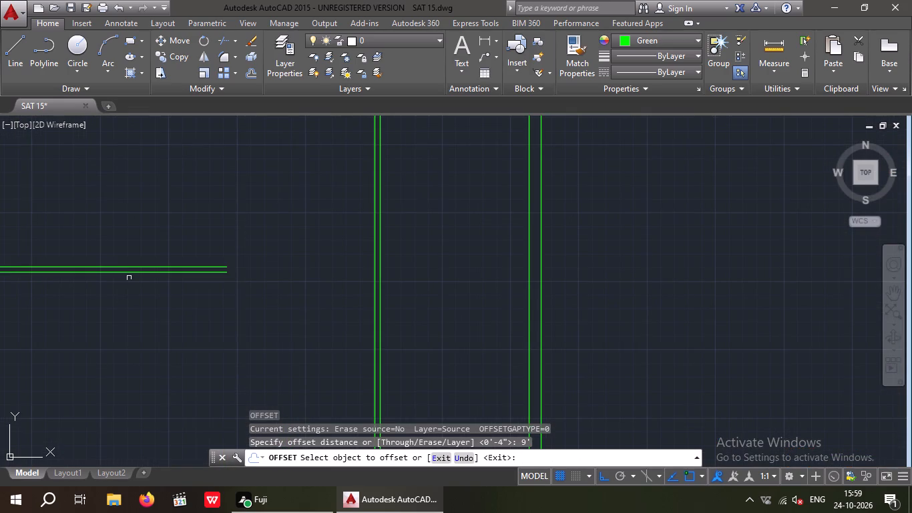
drag(129, 273, 130, 287)
scroll(131, 308, down, 3)
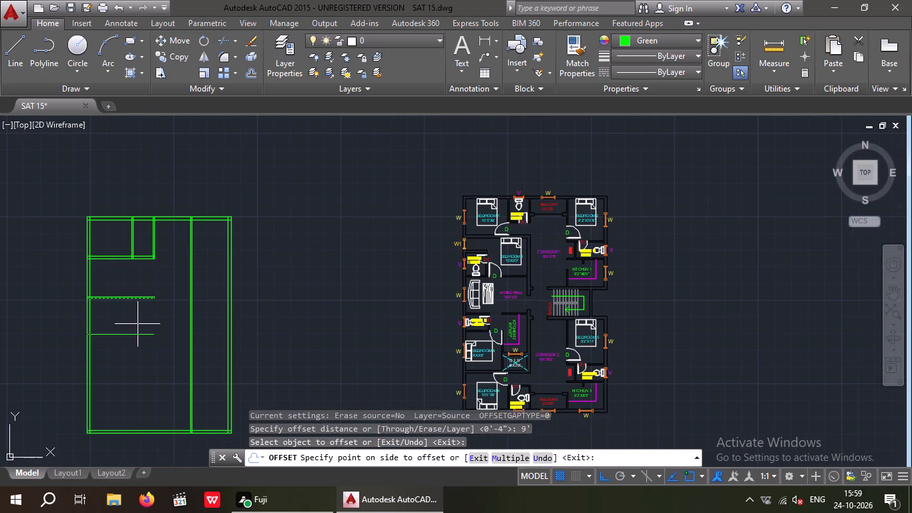
click(138, 324)
middle_drag(141, 337, 174, 304)
scroll(164, 291, up, 1)
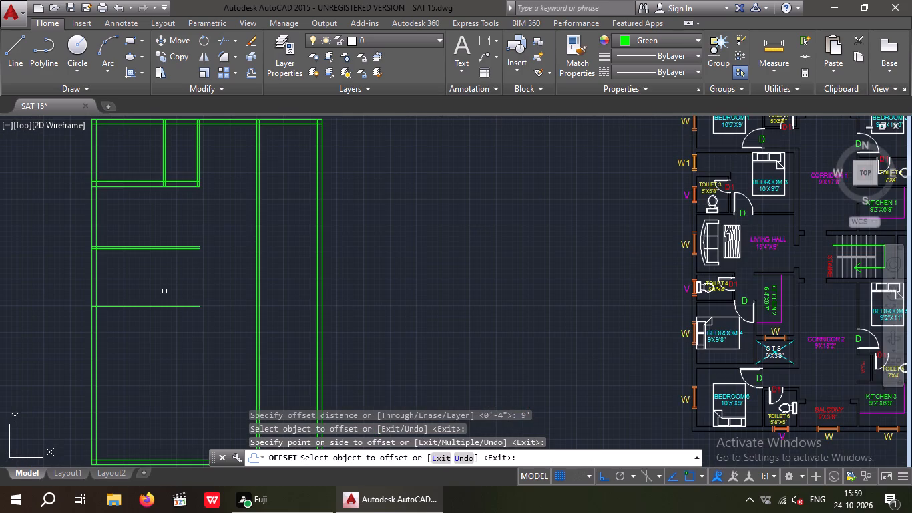
key(Escape)
key(Escape)
Offset the new line below the living hall 4" downward to form its partition thickness.
key(o)
key(Return)
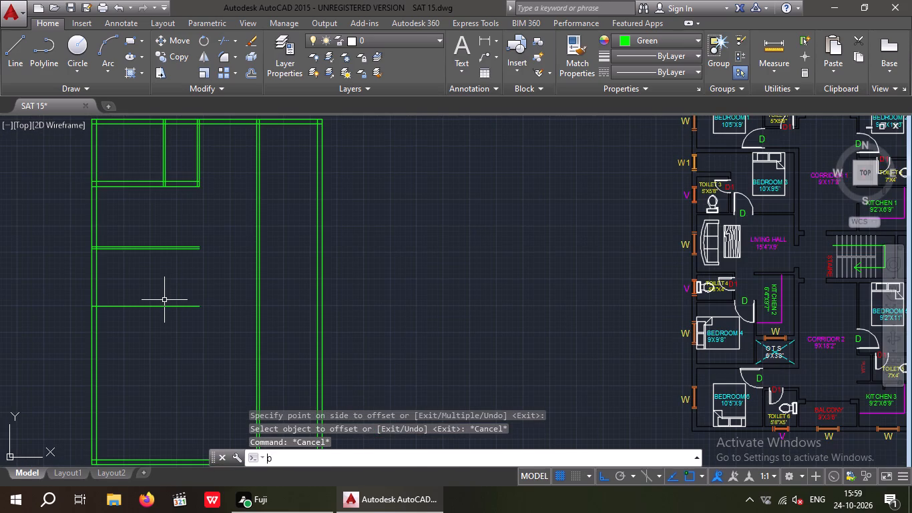
key(4)
key(shift+quotedbl)
key(Return)
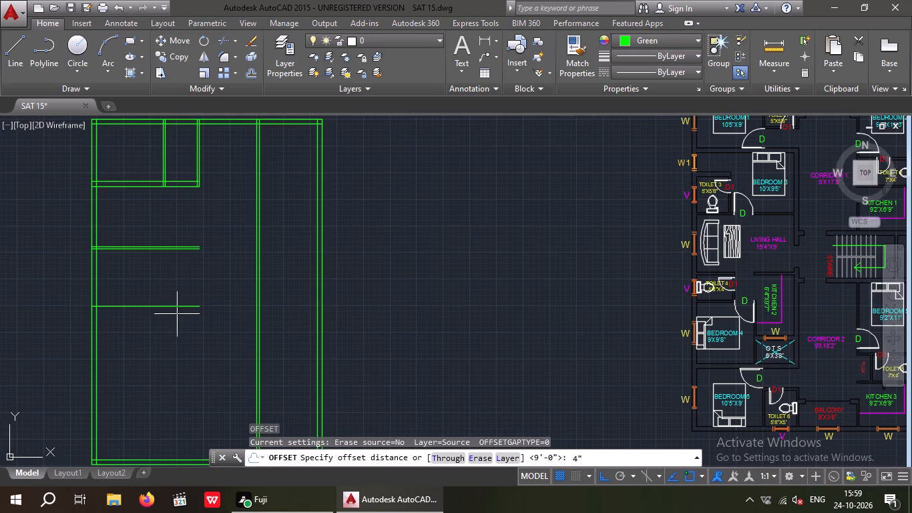
drag(166, 306, 168, 317)
click(170, 322)
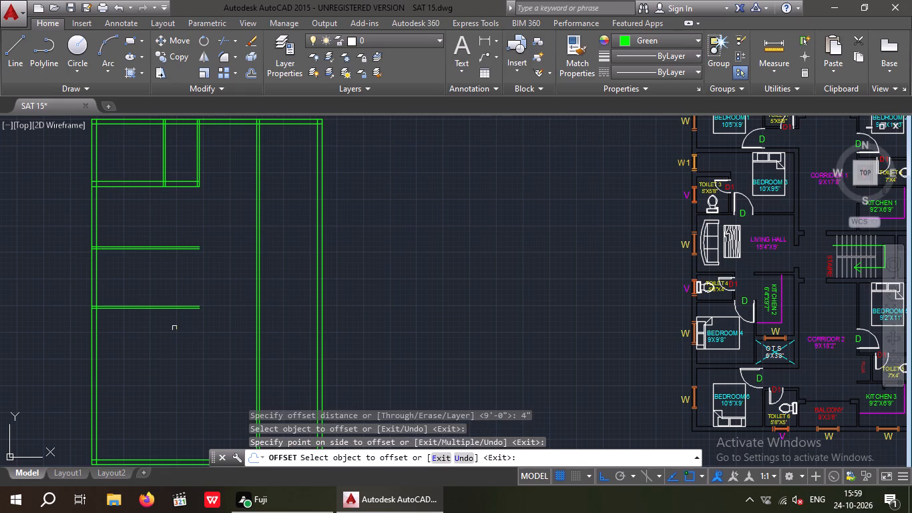
key(Escape)
key(Escape)
key(Escape)
Extend the outer line of Toilet 1's corridor-side partition down past Bedroom 3 to the lower partition line of the living hall.
text(EX)
key(space)
key(space)
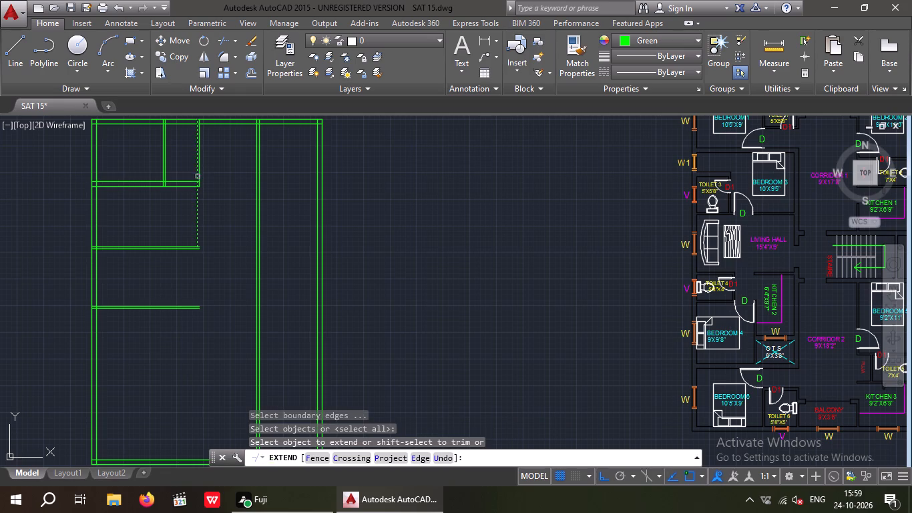
click(198, 176)
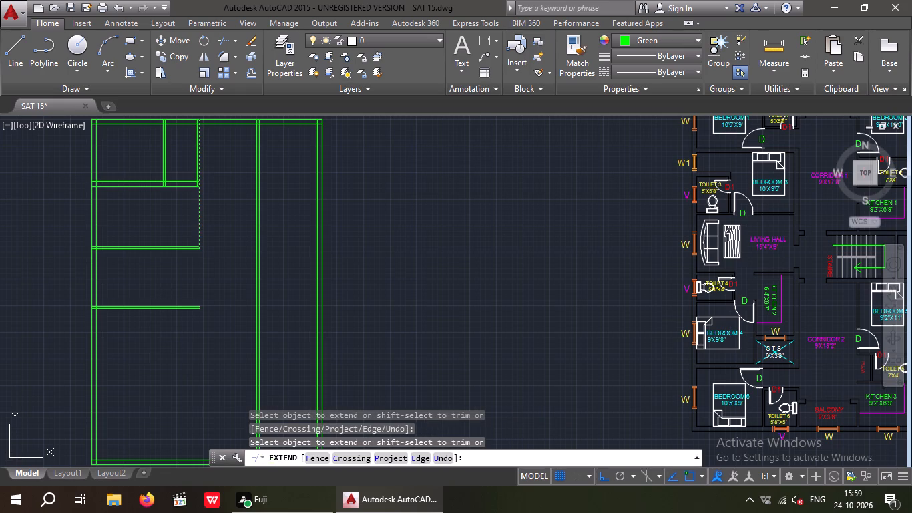
click(200, 226)
click(198, 230)
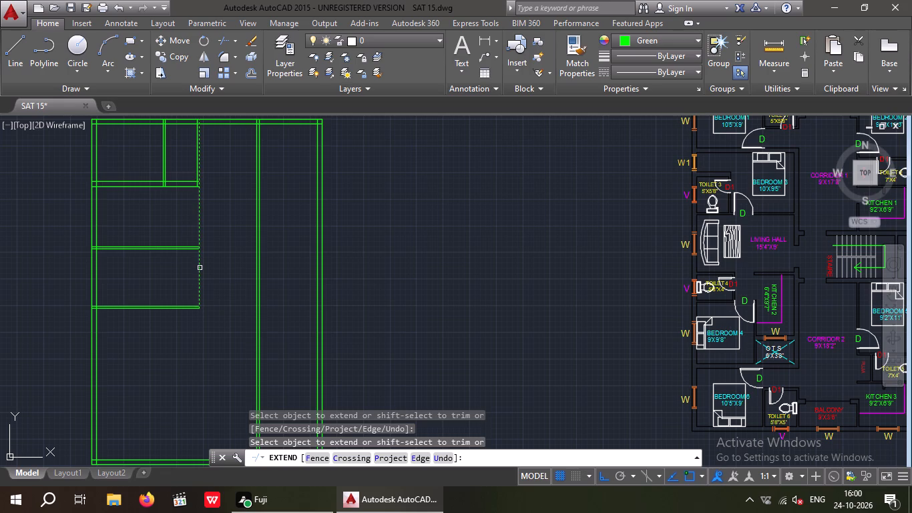
click(200, 273)
middle_click(224, 268)
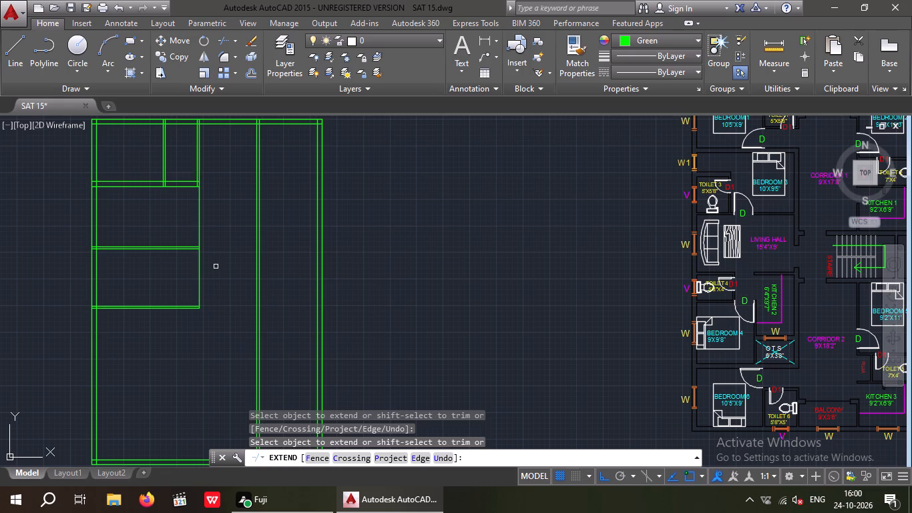
scroll(215, 267, down, 1)
middle_drag(214, 266, 185, 276)
key(Escape)
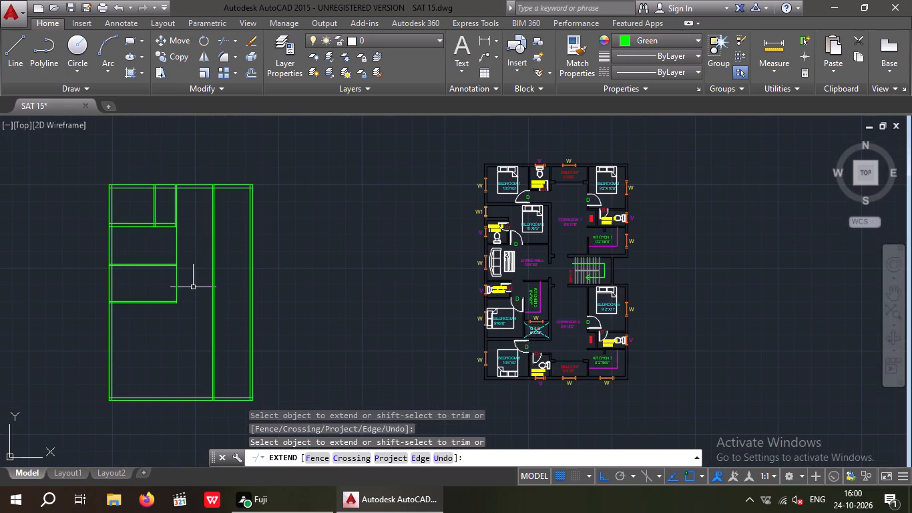
key(Escape)
key(Escape)
Offset the extended corridor-side line 9" inward to form the thick wall beside Bedroom 3 and the living hall.
middle_drag(195, 289, 261, 275)
scroll(252, 277, up, 1)
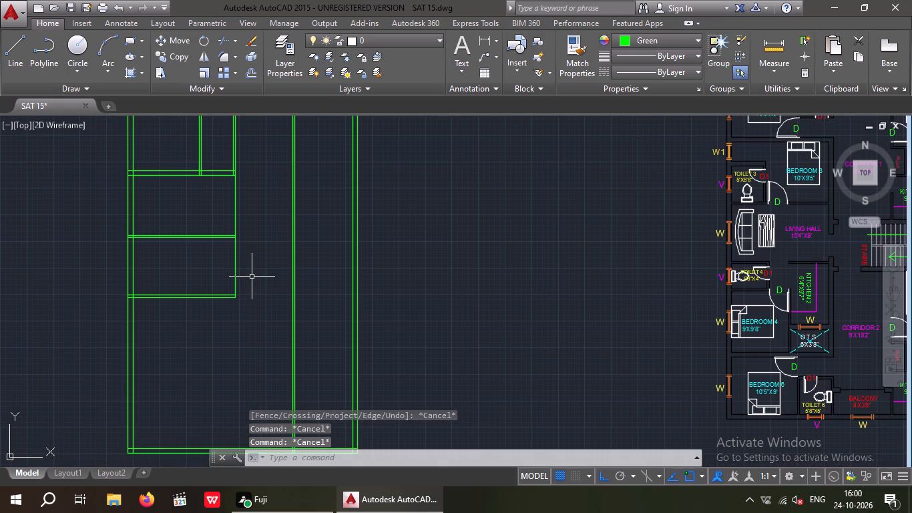
key(Escape)
key(Escape)
key(o)
key(Return)
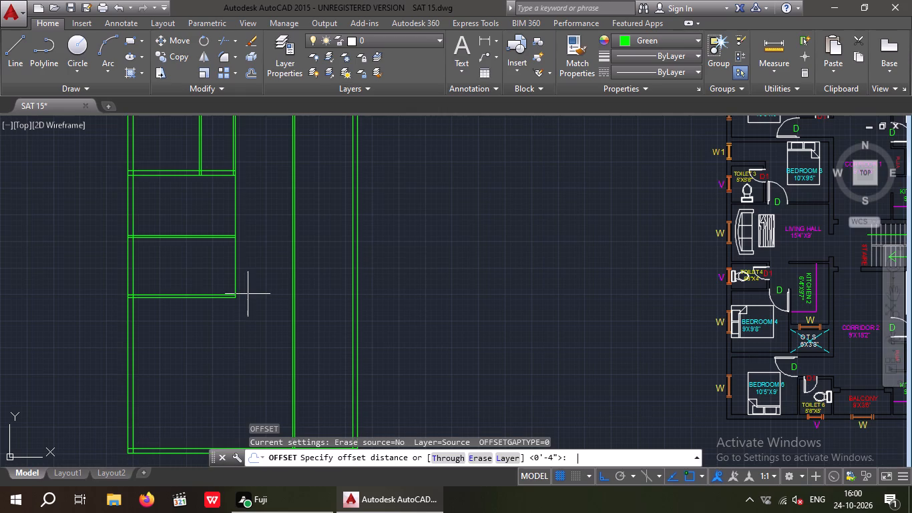
key(9)
key(shift+quotedbl)
key(Return)
drag(234, 271, 218, 277)
click(214, 280)
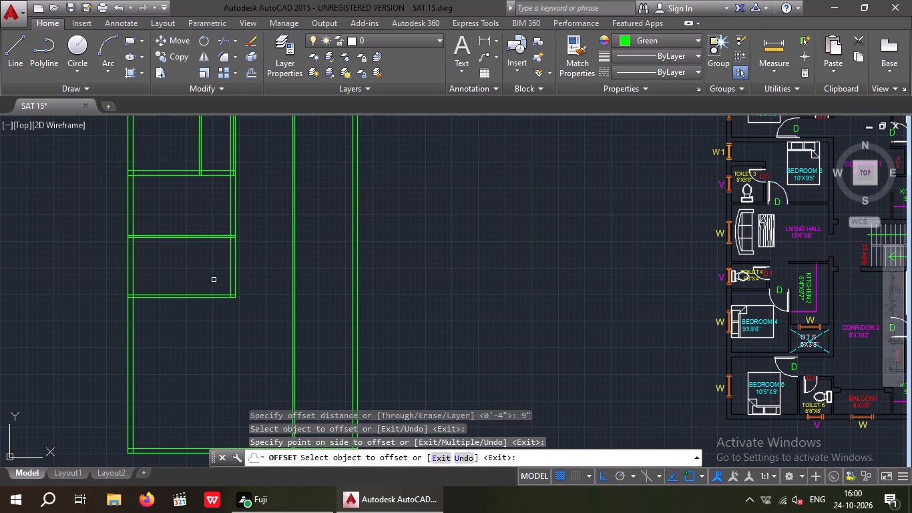
key(Escape)
key(Escape)
key(Escape)
Trim the 9" offset line above the wall below Toilet 1, and trim the toilet partition's inner line inside that wall.
text(TR)
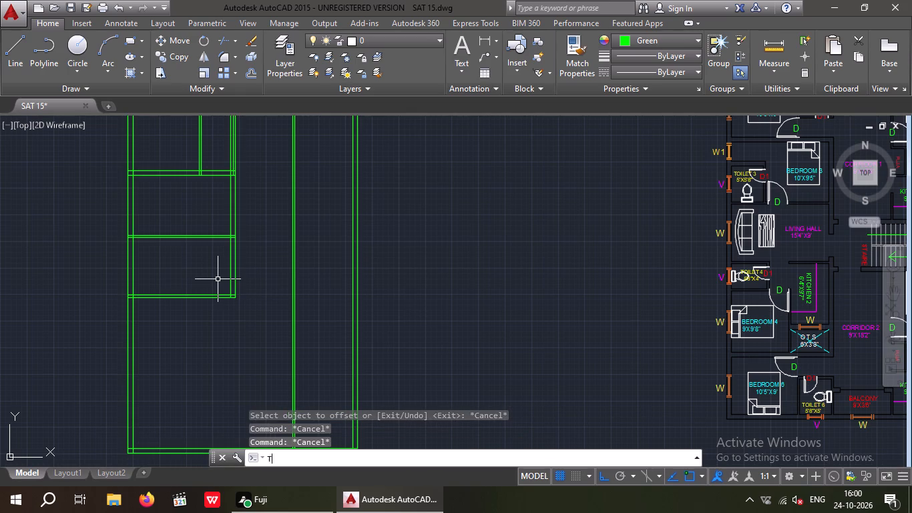
key(space)
key(space)
scroll(230, 160, up, 5)
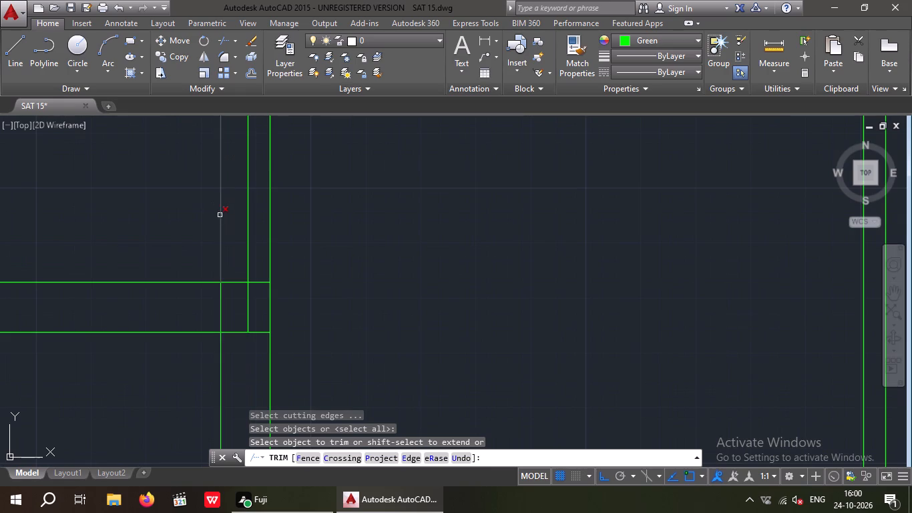
click(221, 220)
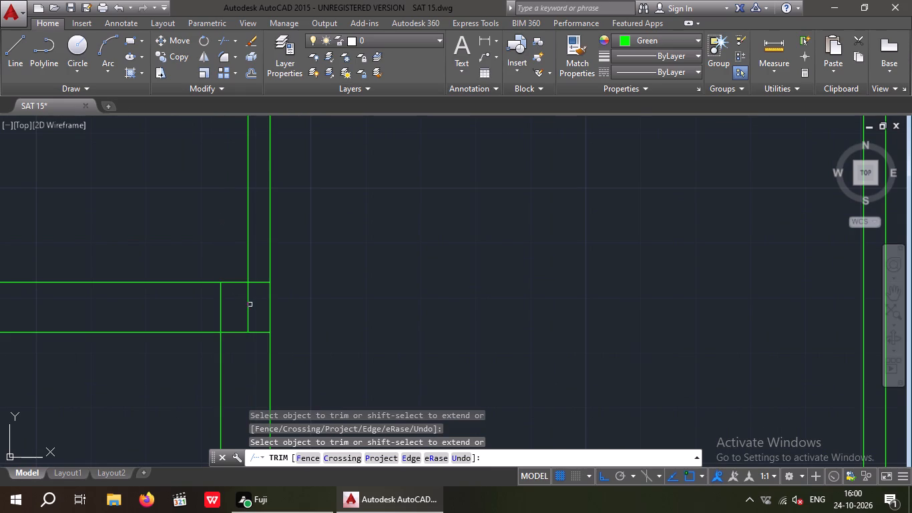
click(248, 306)
scroll(233, 274, down, 4)
middle_drag(221, 313, 232, 267)
scroll(223, 270, down, 2)
middle_drag(217, 288, 217, 257)
key(Escape)
key(Escape)
key(Escape)
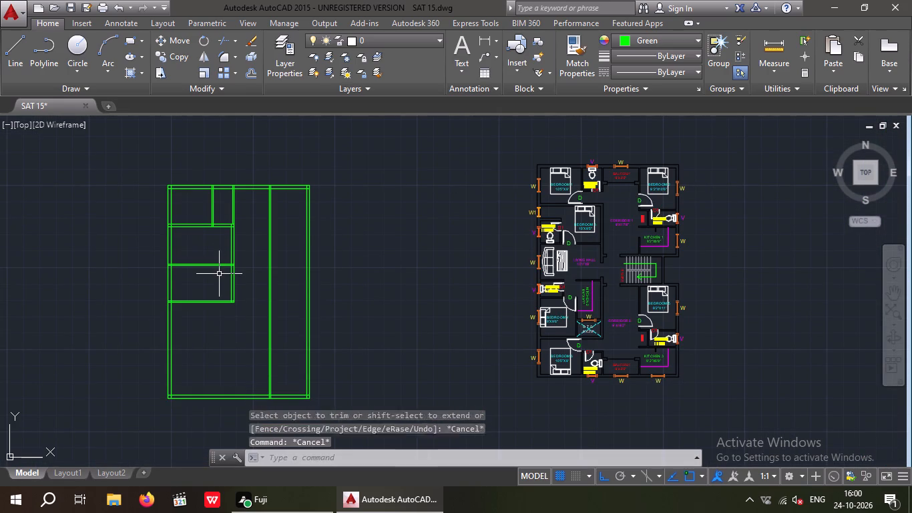
key(Escape)
key(Escape)
key(Escape)
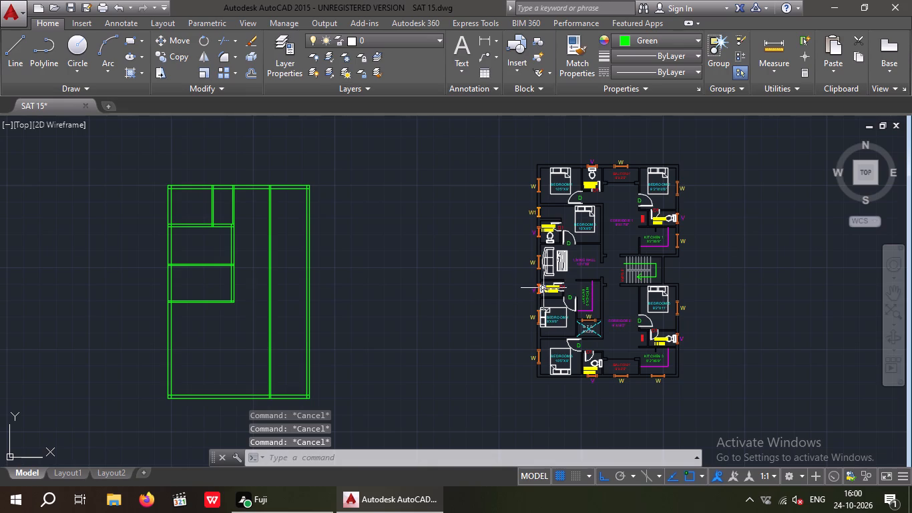
Examine the reference plan's room layout and sizes against the new plan.
scroll(597, 290, up, 2)
scroll(529, 297, down, 1)
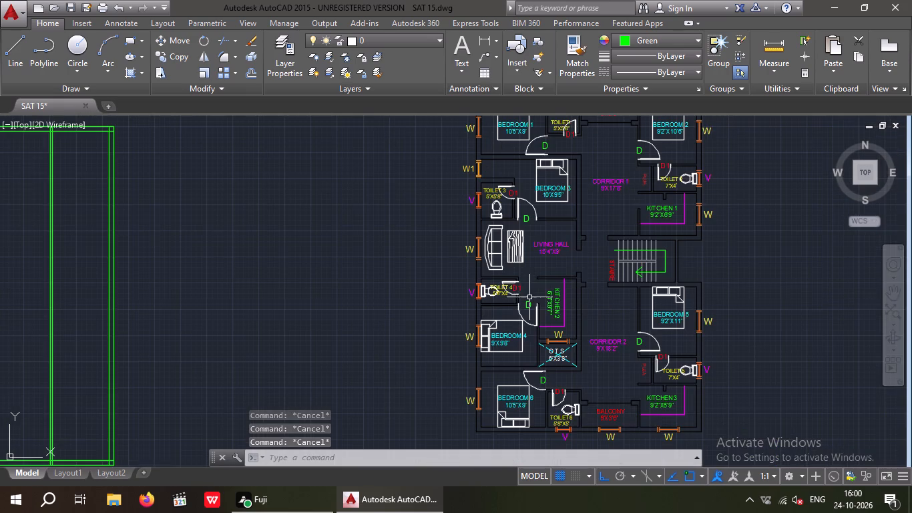
middle_drag(535, 302, 572, 300)
scroll(563, 299, down, 1)
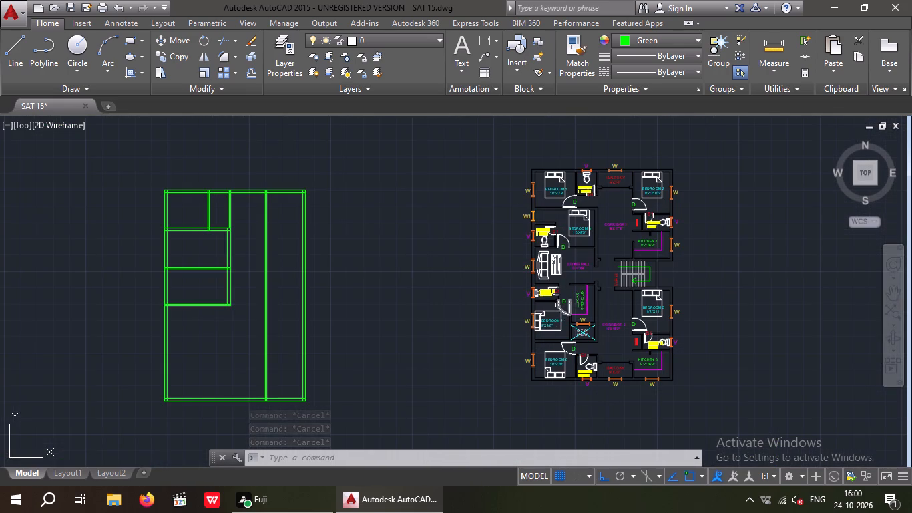
middle_drag(576, 301, 606, 293)
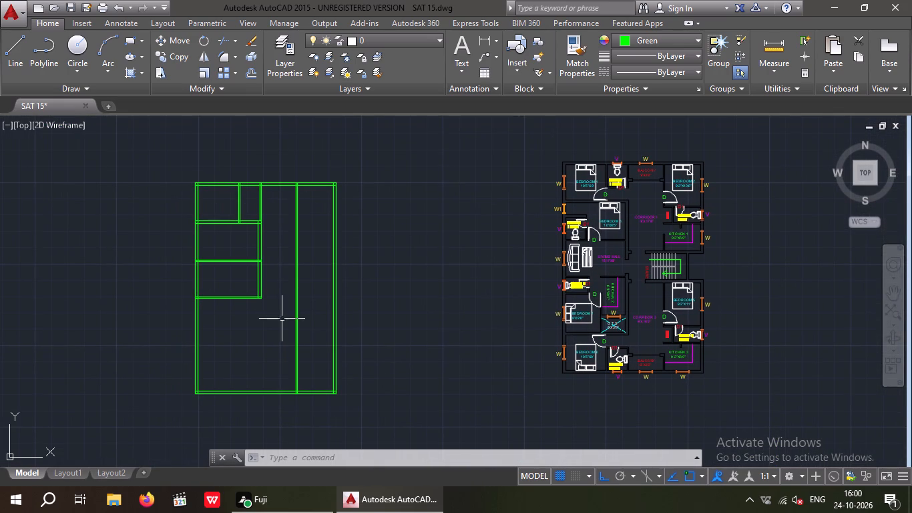
key(Escape)
key(Escape)
key(Escape)
middle_drag(304, 305, 275, 329)
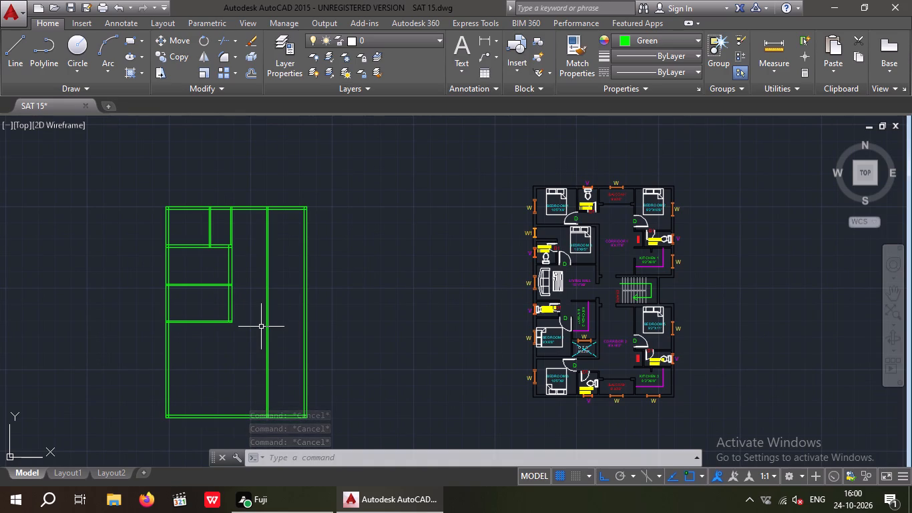
Offset the inner line of the top outer wall 10'6" downward for the depth of Bedroom 2.
scroll(269, 200, up, 1)
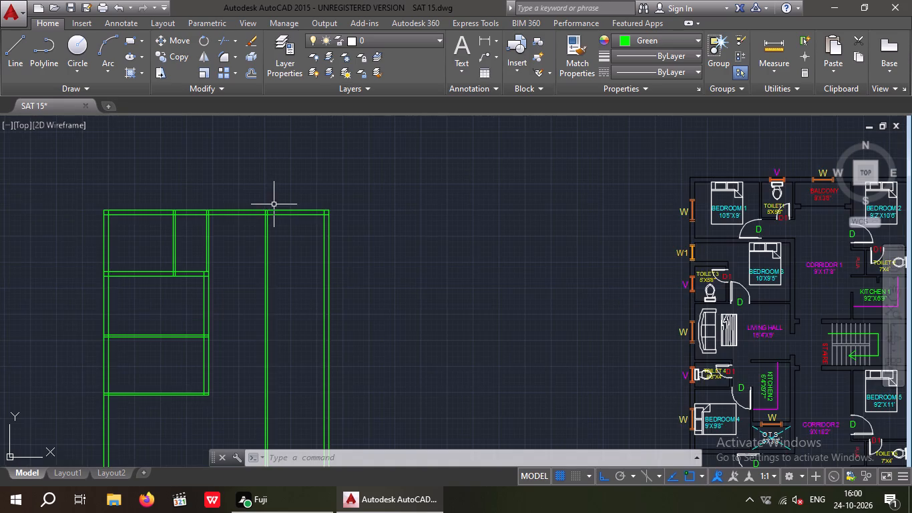
middle_drag(274, 205, 184, 226)
key(Escape)
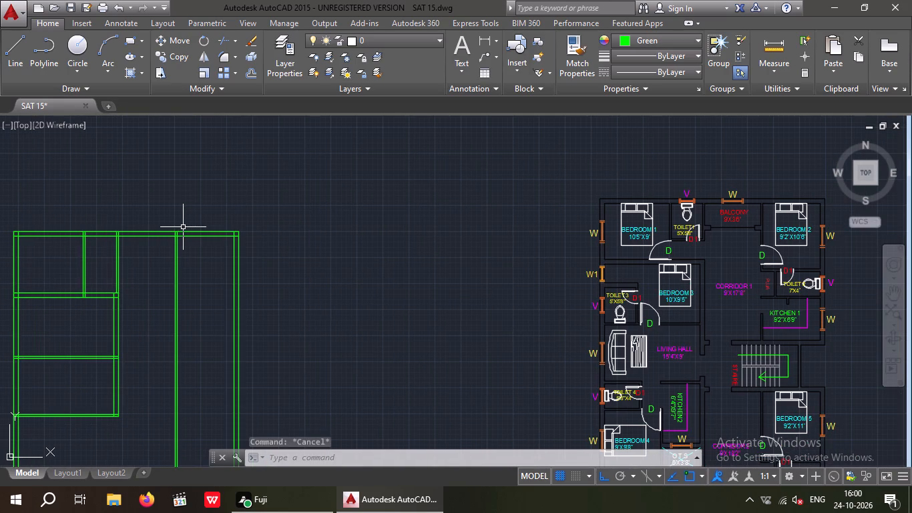
key(Escape)
key(o)
key(Return)
text(10)
key(apostrophe)
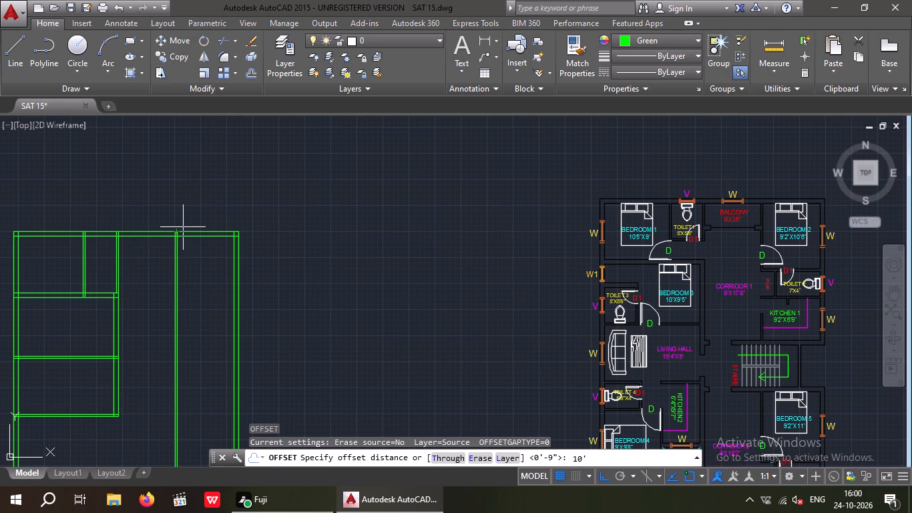
key(6)
key(shift+quotedbl)
key(Return)
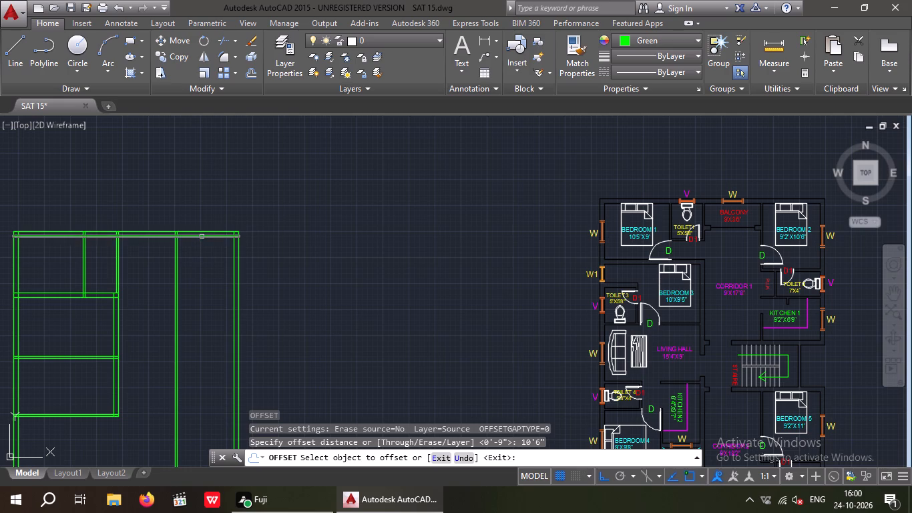
drag(202, 236, 202, 254)
click(208, 285)
key(Escape)
key(Escape)
key(Escape)
key(Escape)
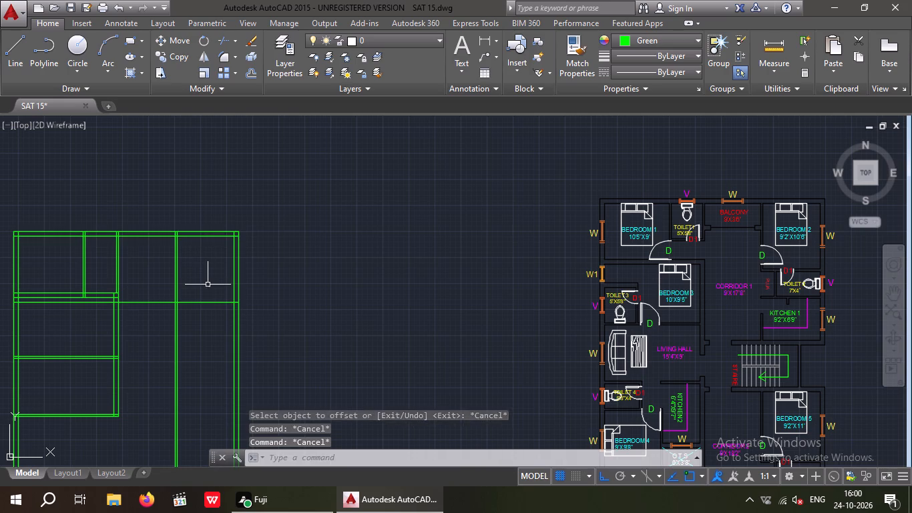
Trim the new Bedroom 2 line across the west outer wall, Bedroom 3, its thick wall and the corridor, keeping the Bedroom 2 side.
text(TR)
key(space)
key(space)
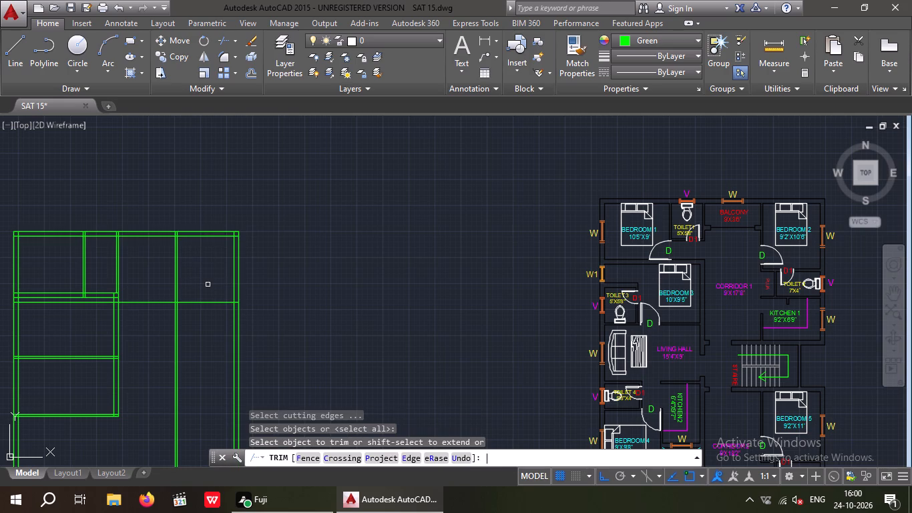
scroll(87, 313, up, 3)
scroll(122, 297, down, 3)
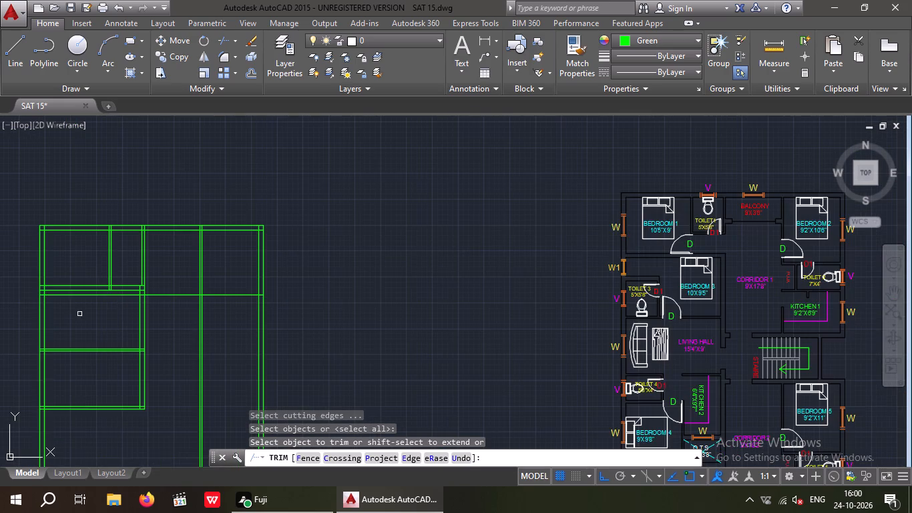
scroll(39, 293, up, 4)
click(56, 319)
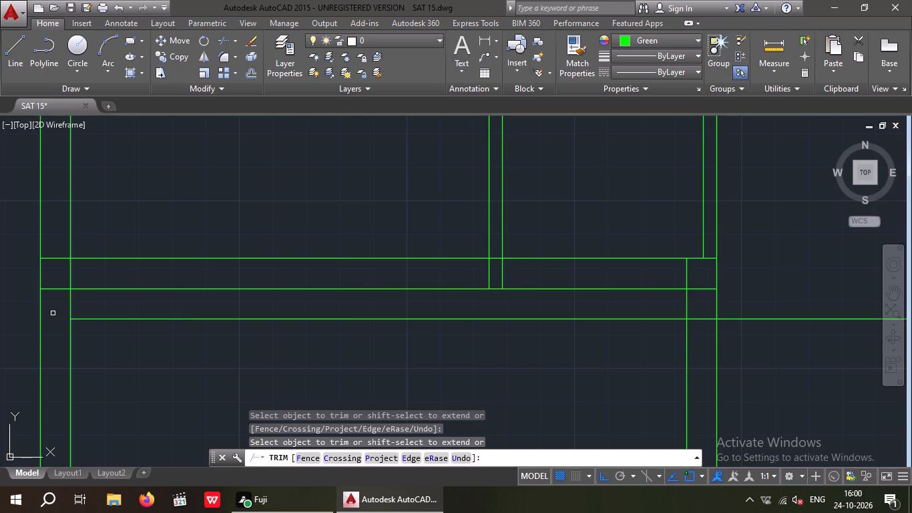
scroll(53, 313, down, 2)
click(135, 313)
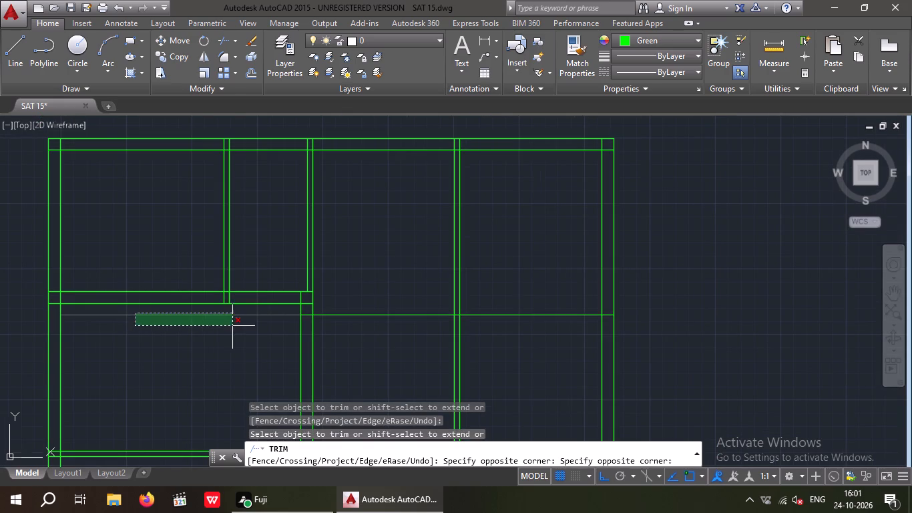
click(230, 324)
click(306, 317)
scroll(304, 315, down, 2)
middle_drag(331, 331, 282, 333)
click(295, 317)
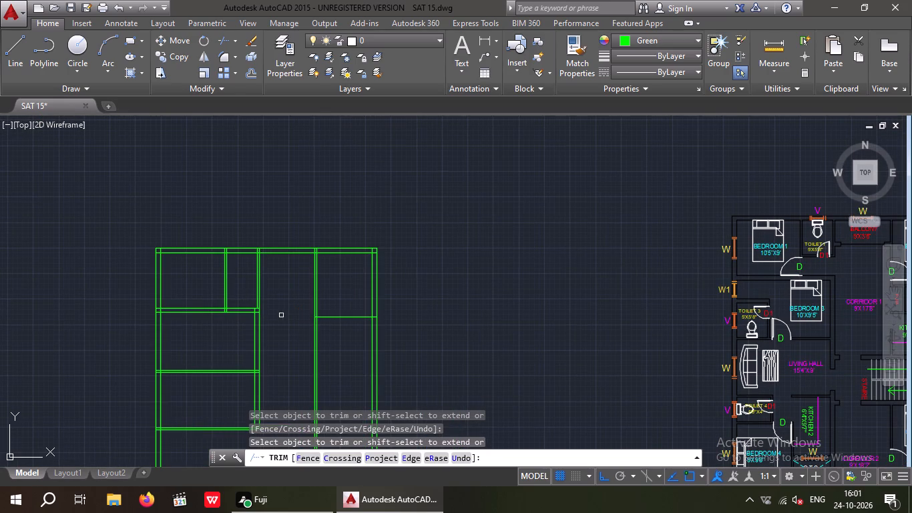
middle_drag(260, 313, 208, 315)
scroll(254, 312, down, 1)
key(Escape)
key(Escape)
Offset the line below Bedroom 2 4" downward to form its partition thickness.
scroll(273, 341, up, 3)
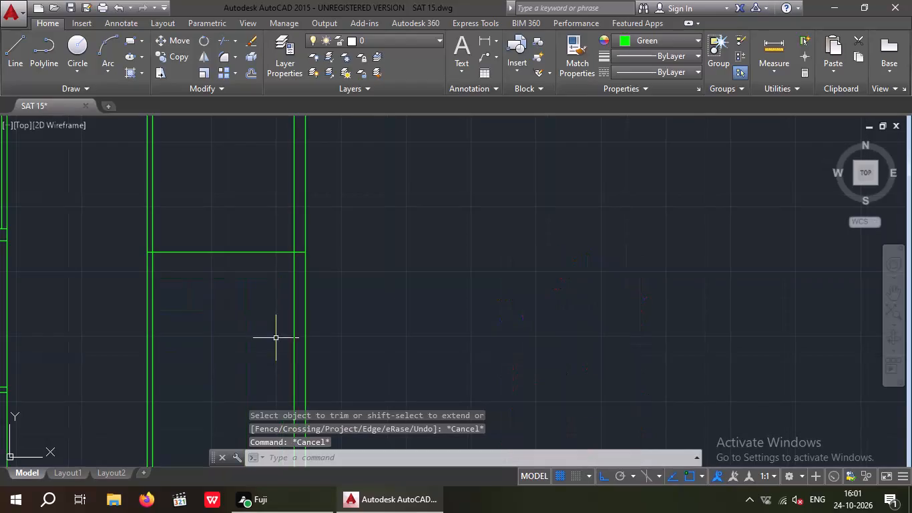
middle_drag(250, 331, 224, 348)
key(o)
key(Return)
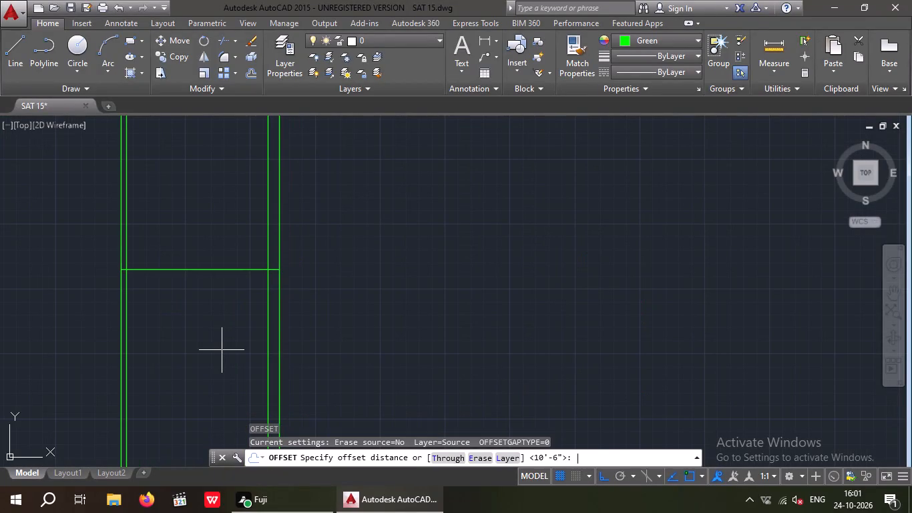
key(4)
key(shift+quotedbl)
key(Return)
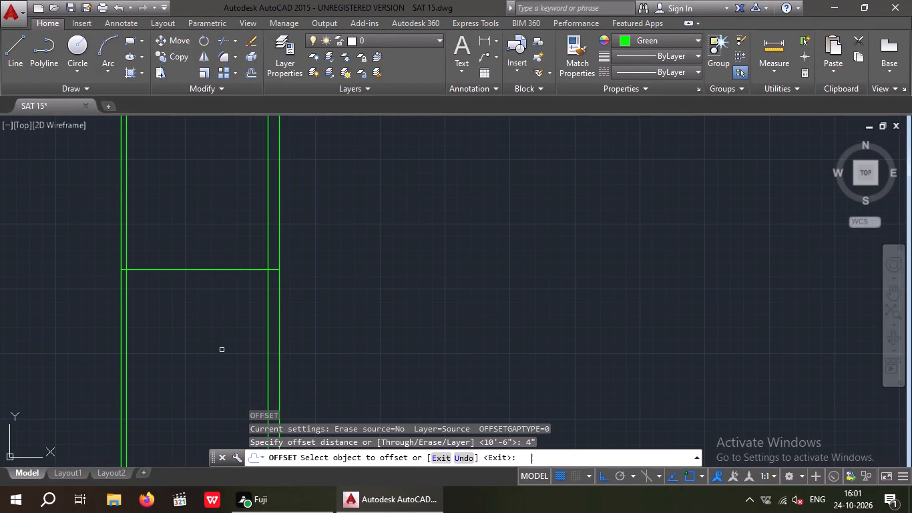
scroll(194, 287, down, 2)
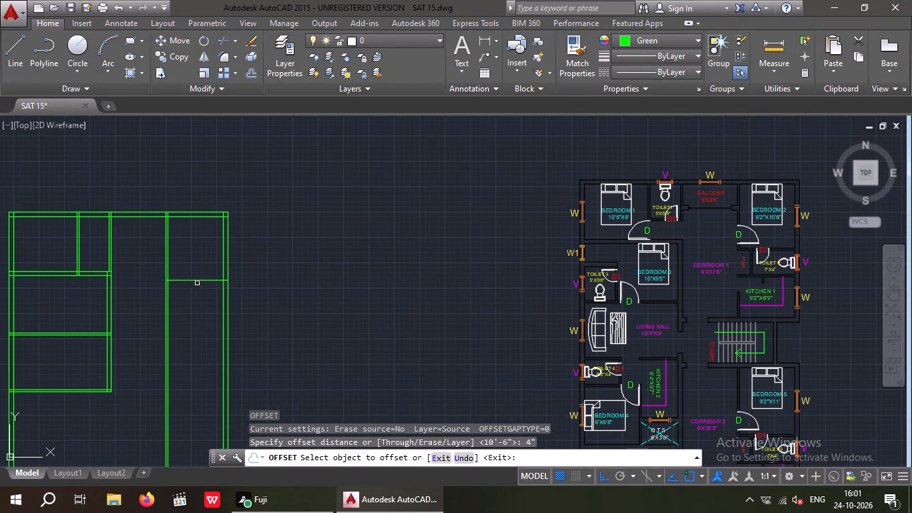
drag(197, 282, 202, 293)
click(206, 305)
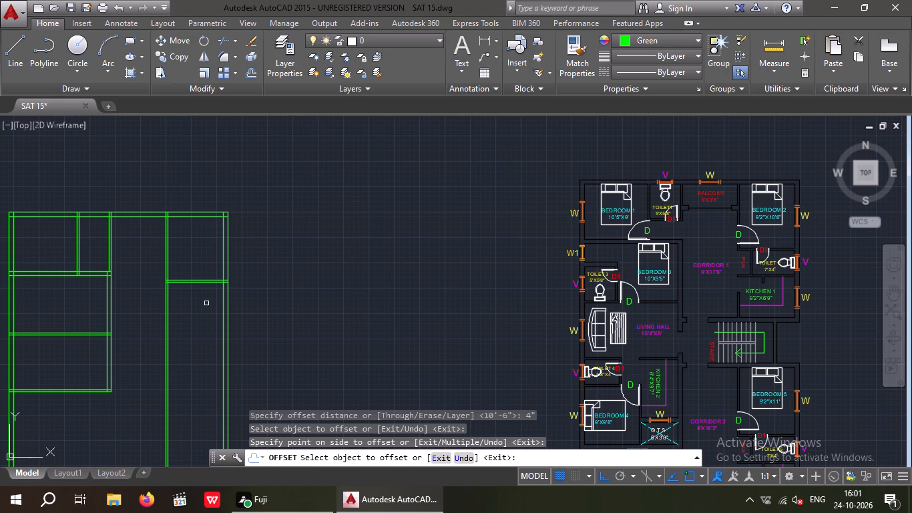
Offset the lower line of the partition below Bedroom 2 4' downward for the depth of the adjoining toilet.
key(Escape)
key(Escape)
key(Escape)
middle_drag(183, 304, 216, 291)
key(Escape)
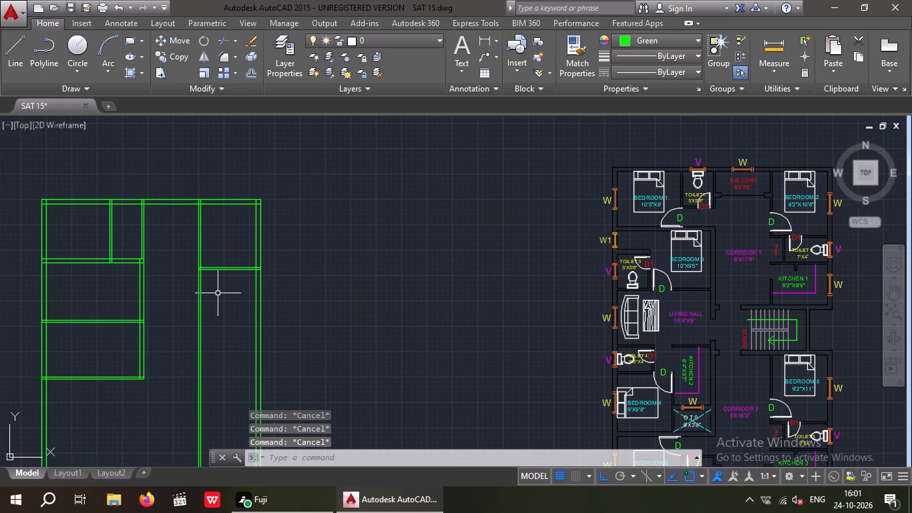
key(o)
key(Return)
key(4)
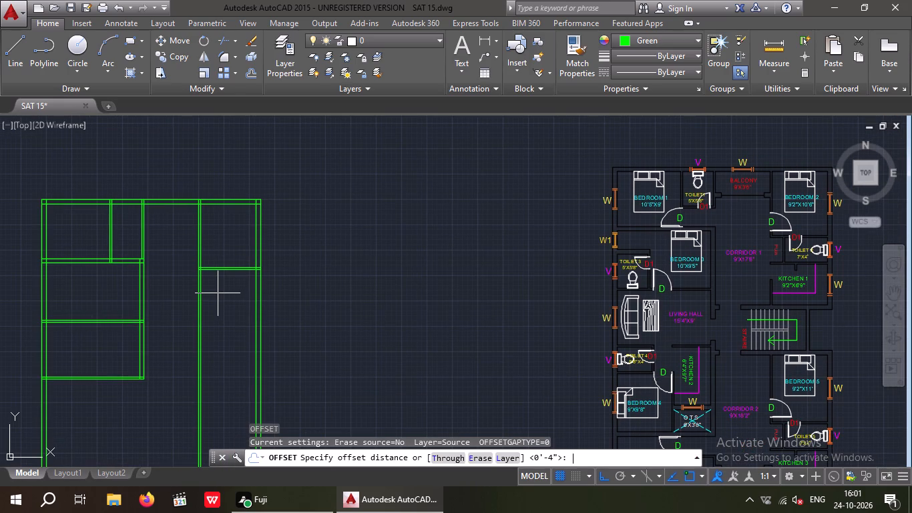
key(apostrophe)
key(Return)
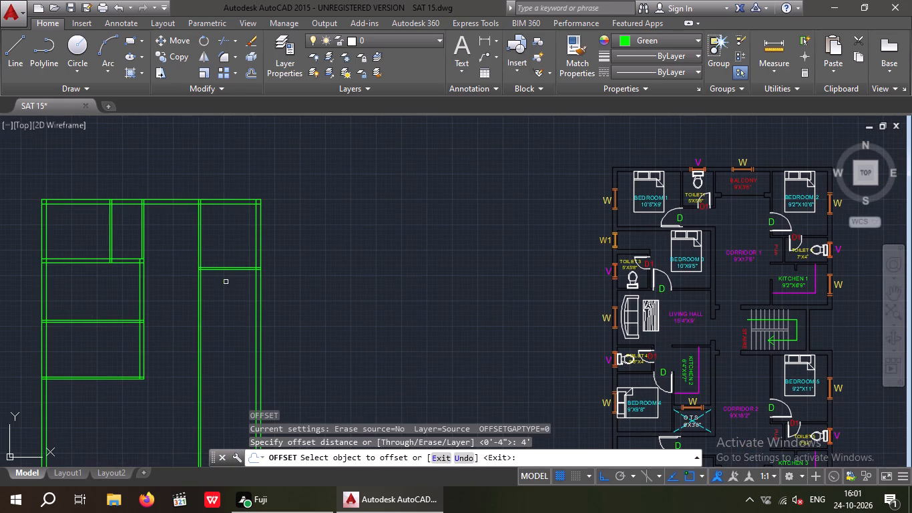
scroll(220, 270, up, 2)
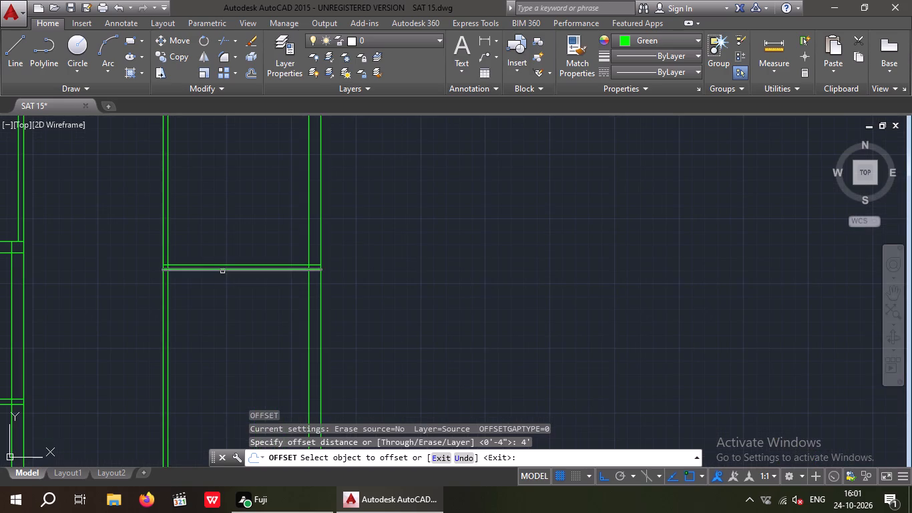
drag(222, 271, 230, 313)
click(232, 323)
scroll(230, 313, down, 2)
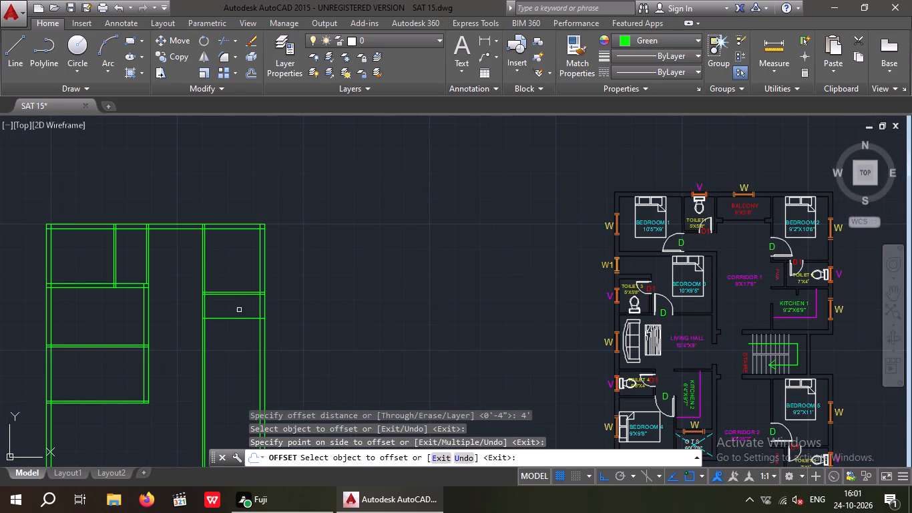
key(Escape)
key(Escape)
key(Escape)
Offset the line below that toilet 4" downward to form its partition thickness.
key(o)
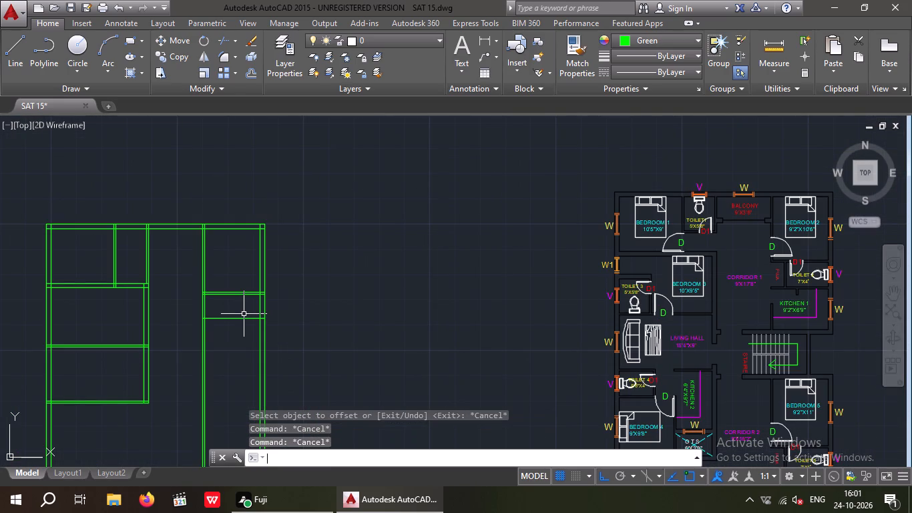
key(Return)
key(4)
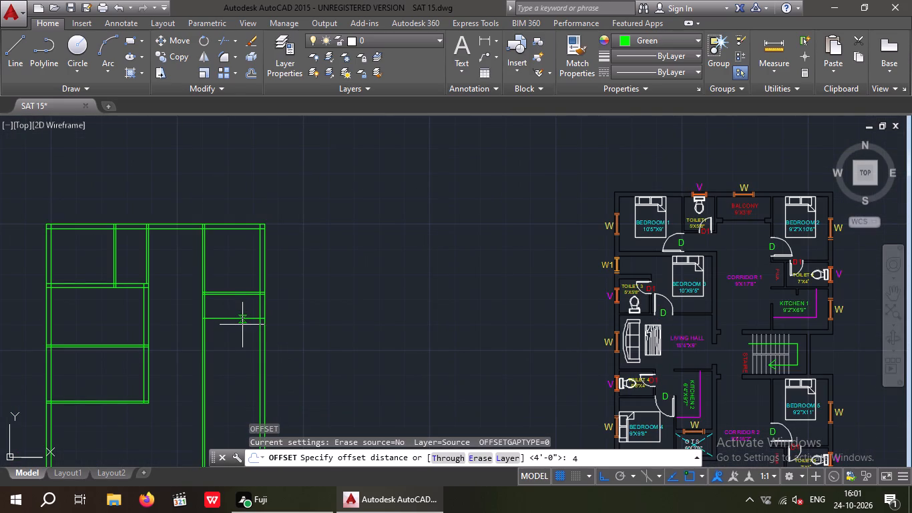
key(shift+quotedbl)
key(Return)
drag(240, 319, 243, 336)
click(244, 334)
key(Escape)
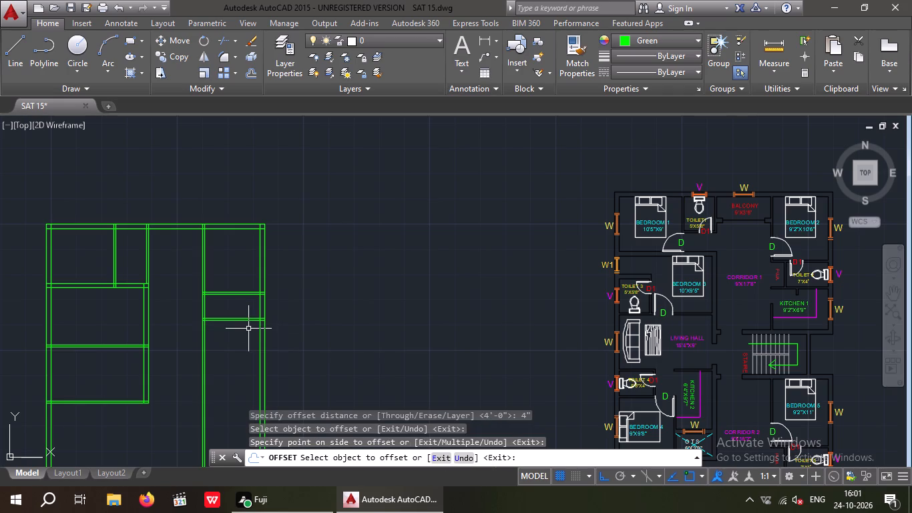
key(Escape)
key(Escape)
Offset the lower line of the toilet partition 6'9" downward for the depth of Kitchen 1.
key(o)
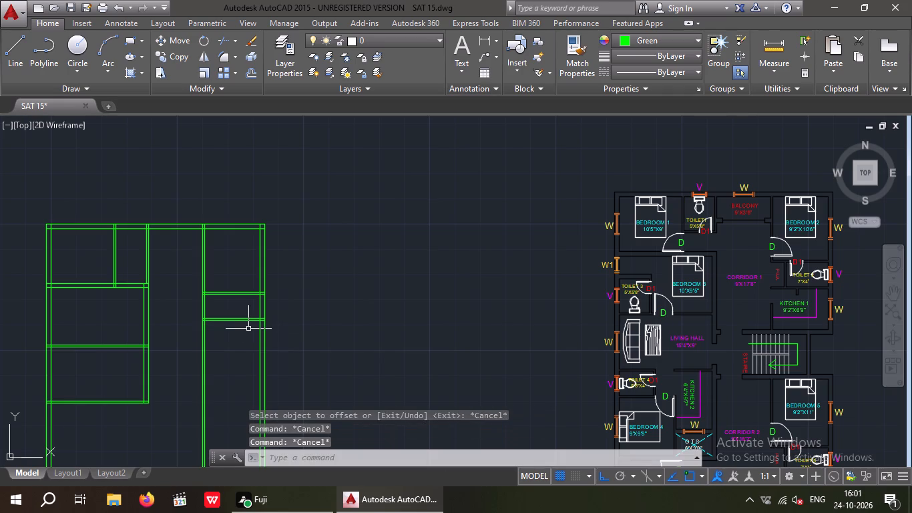
key(Return)
key(6)
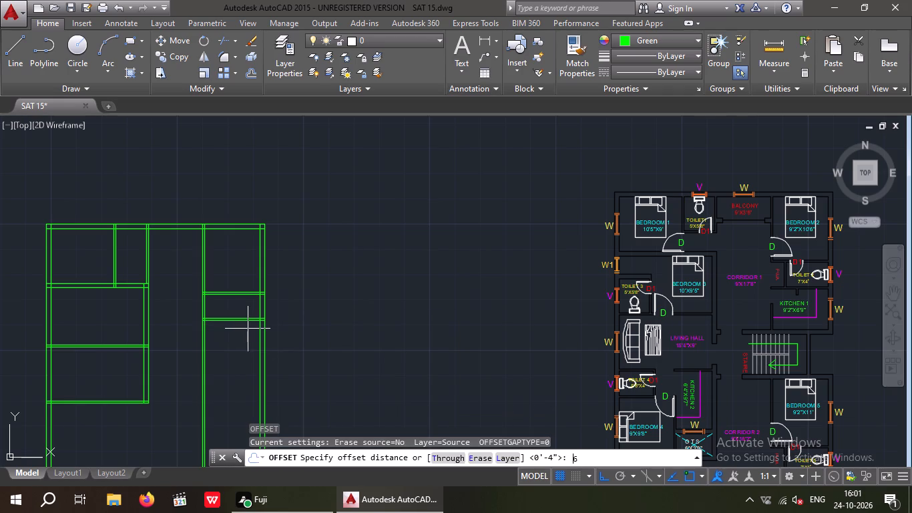
key(apostrophe)
key(9)
key(shift+quotedbl)
key(Return)
middle_drag(230, 335, 226, 329)
scroll(222, 329, up, 1)
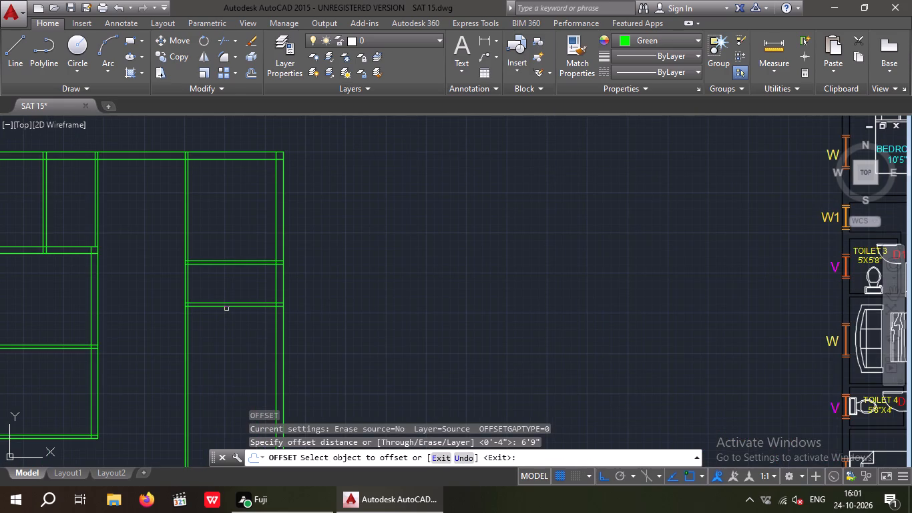
drag(228, 307, 232, 339)
click(235, 349)
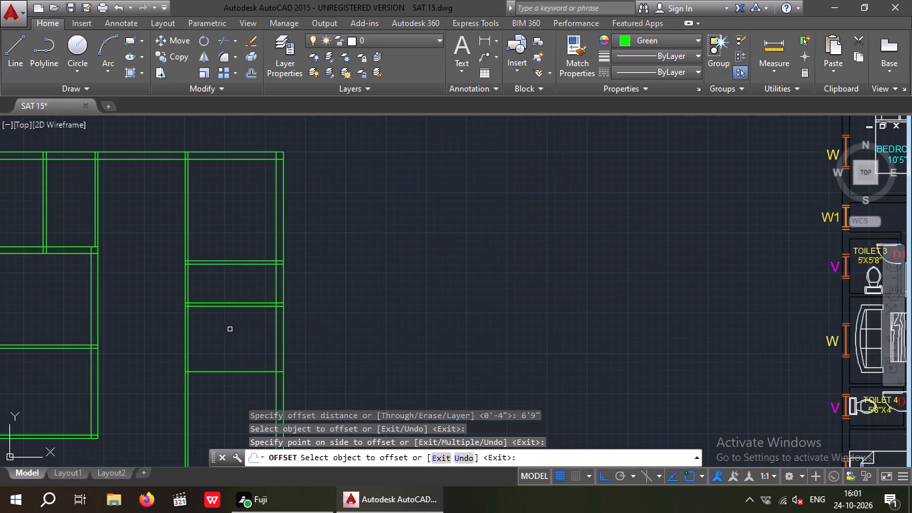
scroll(229, 321, down, 2)
middle_drag(227, 325, 240, 275)
scroll(248, 282, up, 1)
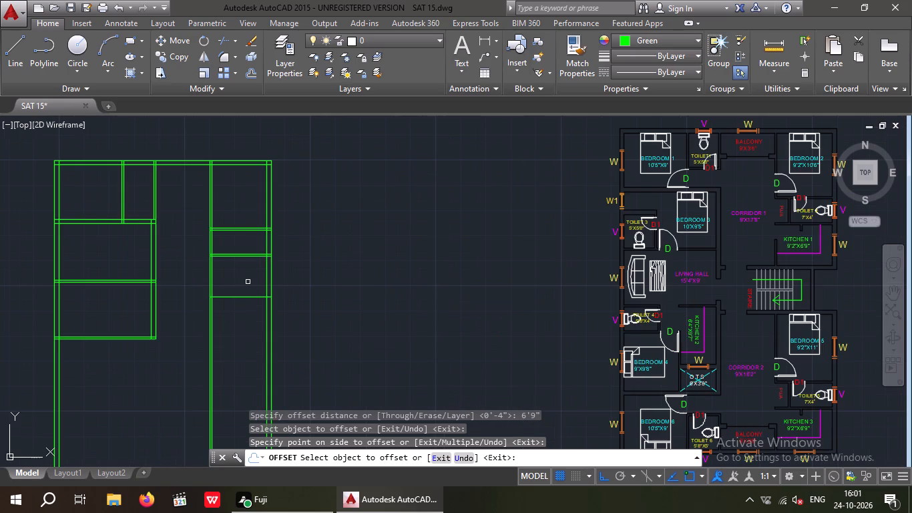
key(Escape)
key(Escape)
key(Escape)
Offset the line below Kitchen 1 9" downward to form the thick wall above the staircase.
key(o)
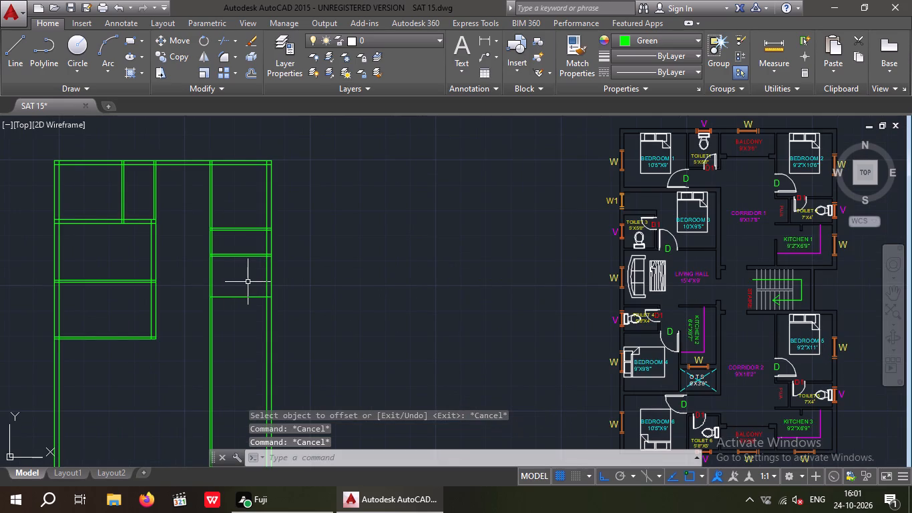
key(Return)
key(9)
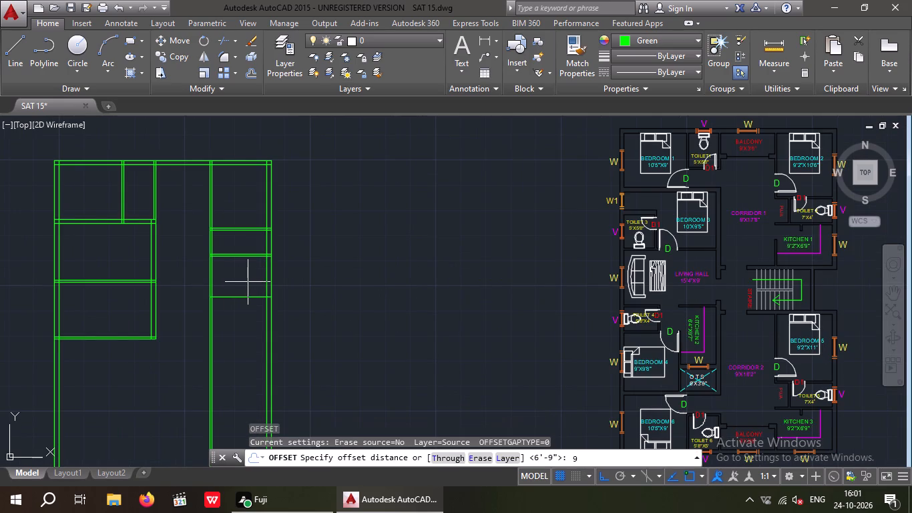
key(shift+quotedbl)
key(Return)
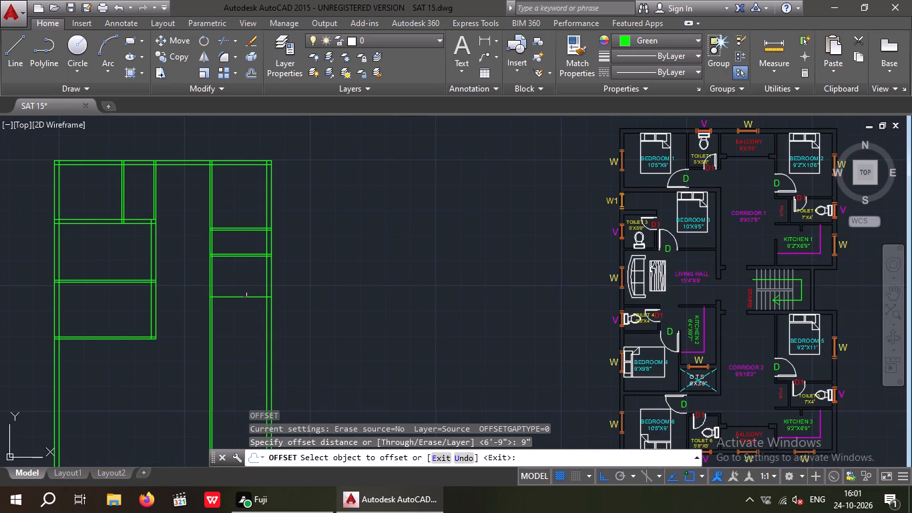
drag(244, 297, 242, 304)
click(242, 308)
middle_drag(242, 305, 216, 312)
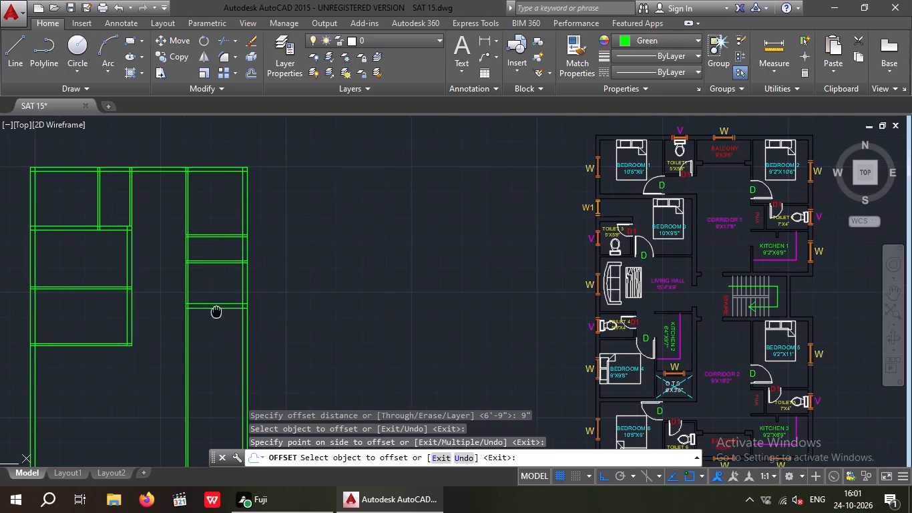
middle_drag(216, 312, 214, 312)
key(Escape)
key(Escape)
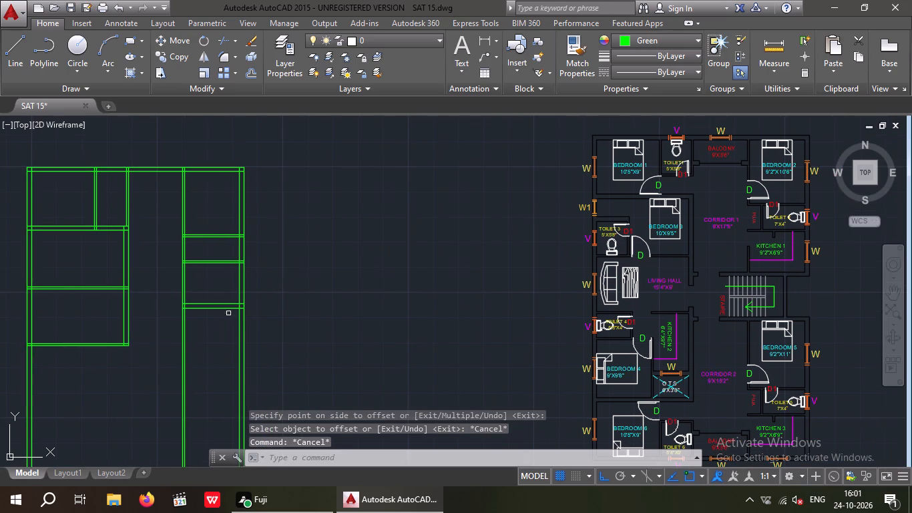
Measure the staircase's clear depth between its upper and lower walls on the reference plan.
click(487, 45)
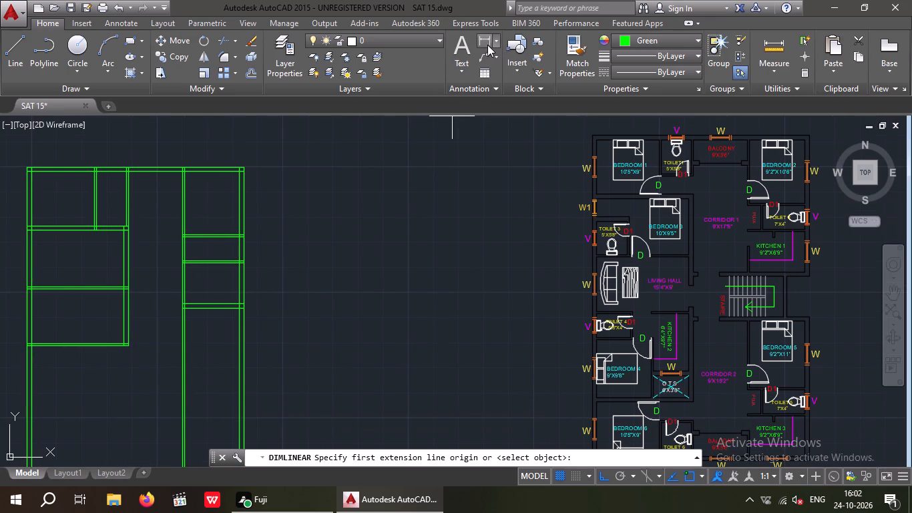
middle_drag(643, 260, 477, 237)
scroll(626, 271, up, 2)
click(602, 230)
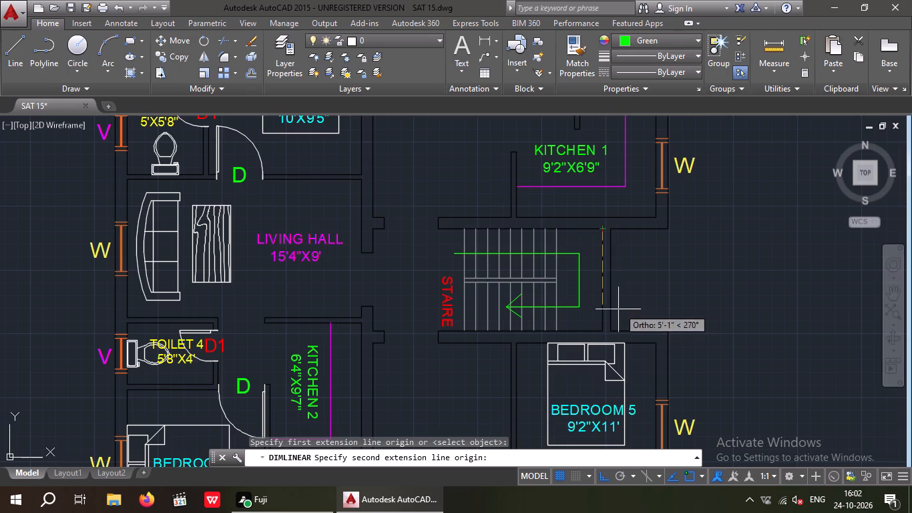
scroll(604, 333, up, 1)
click(600, 329)
scroll(672, 262, up, 3)
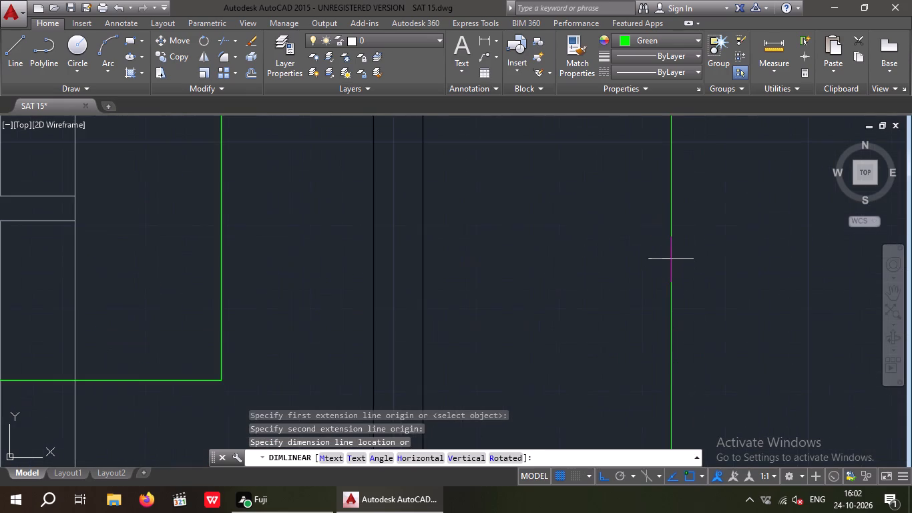
scroll(667, 260, down, 3)
key(Escape)
scroll(648, 273, down, 4)
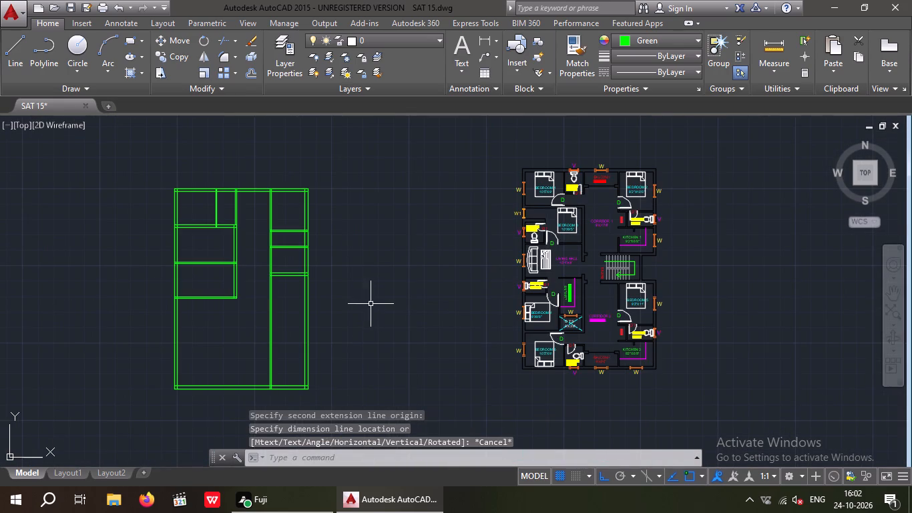
middle_drag(391, 299, 440, 289)
key(Escape)
key(Escape)
Offset the lower line of the wall under Kitchen 1 6'8" downward for the staircase depth.
key(o)
key(Return)
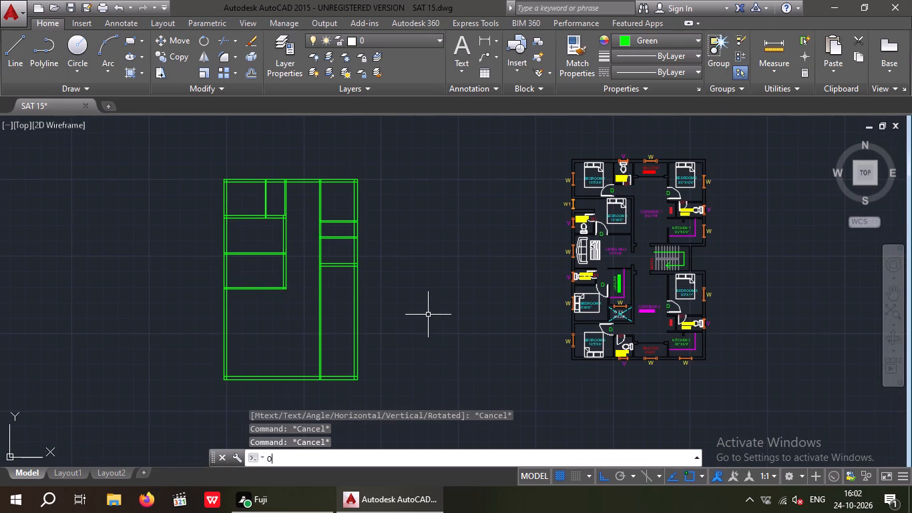
key(6)
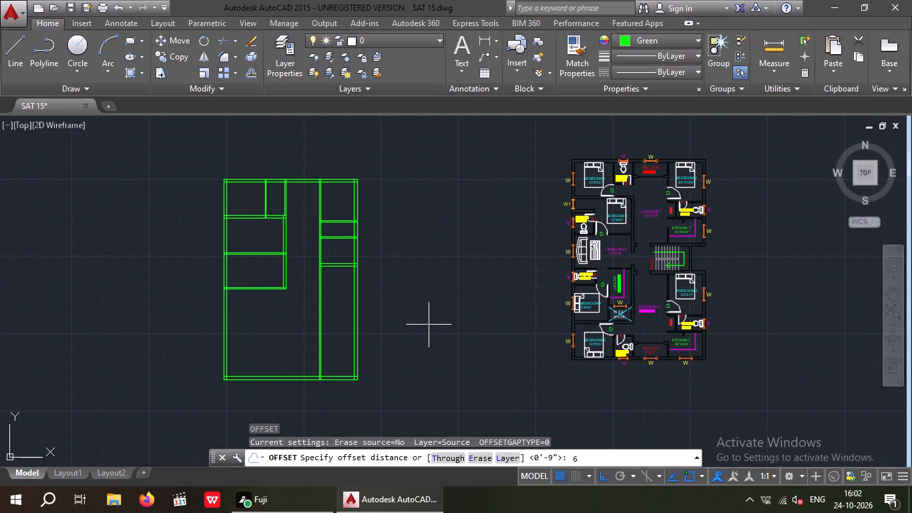
key(apostrophe)
key(8)
key(shift+quotedbl)
key(Return)
scroll(341, 271, up, 4)
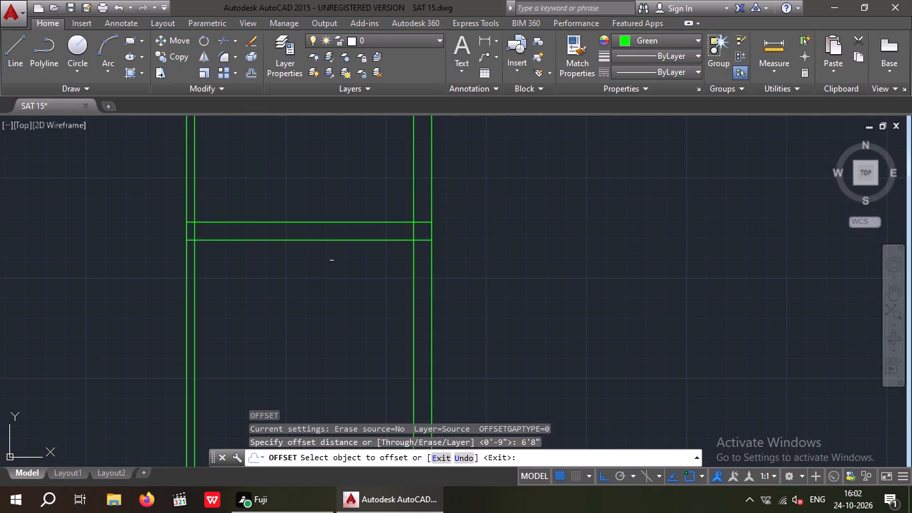
drag(321, 239, 325, 251)
click(342, 289)
middle_drag(340, 270, 338, 210)
scroll(353, 226, down, 2)
key(Escape)
key(Escape)
Offset the line below the staircase 9" downward to form the thick wall above Bedroom 5.
key(o)
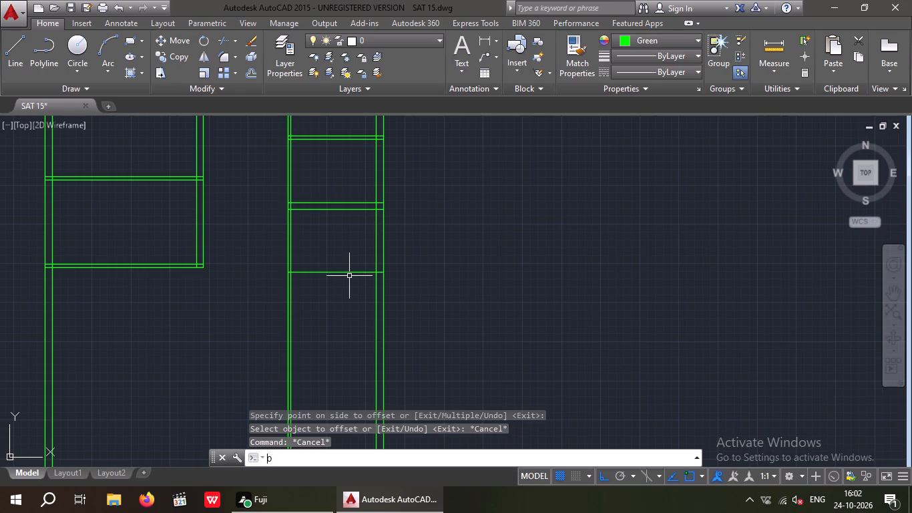
key(Return)
key(9)
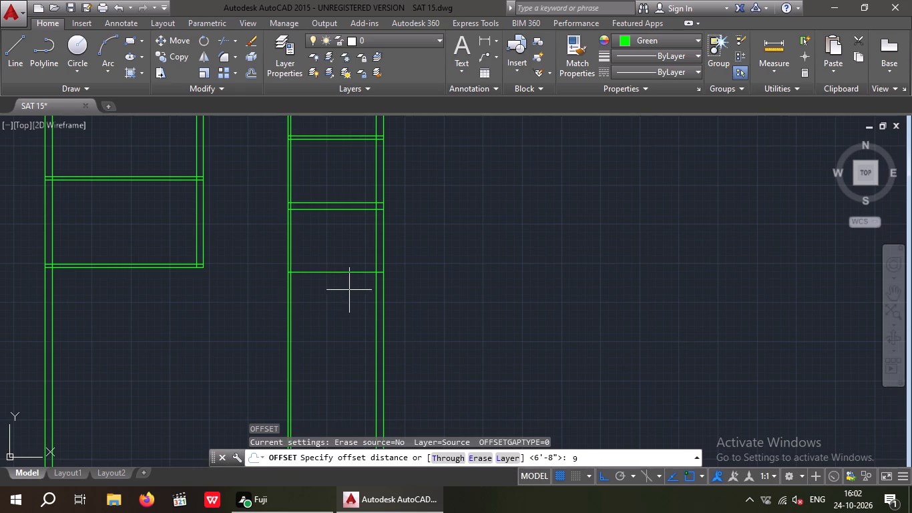
key(shift+quotedbl)
key(Return)
drag(340, 272, 341, 271)
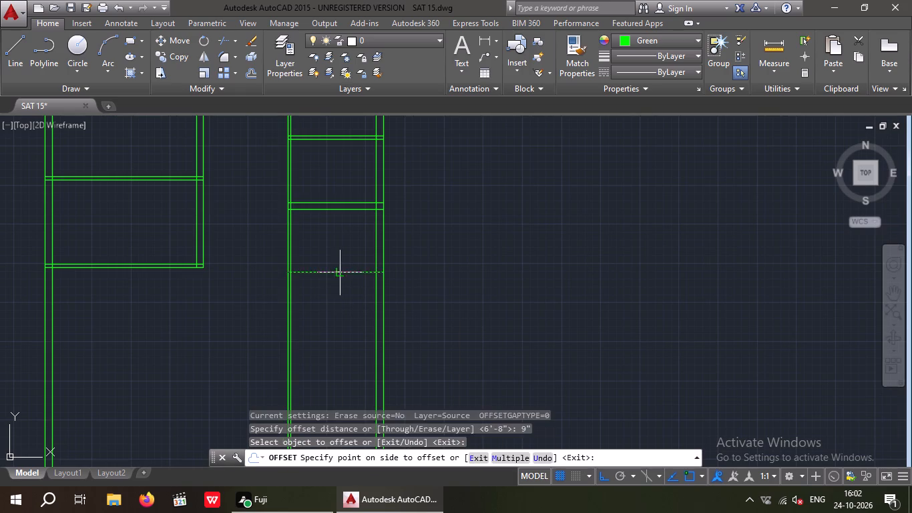
drag(341, 271, 343, 281)
click(349, 296)
key(Escape)
key(Escape)
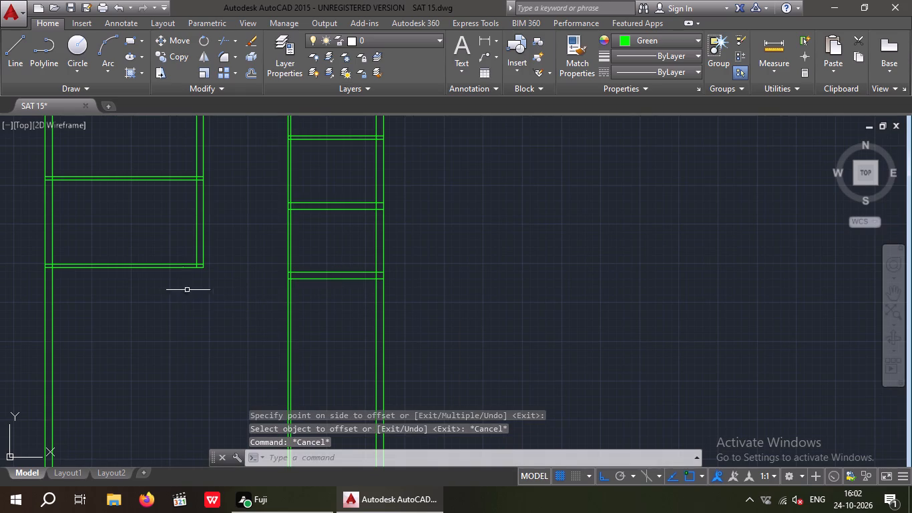
Erase the two horizontal partition lines along the bottom of the Living Hall.
middle_drag(174, 282, 293, 292)
key(Escape)
drag(273, 298, 251, 274)
click(255, 235)
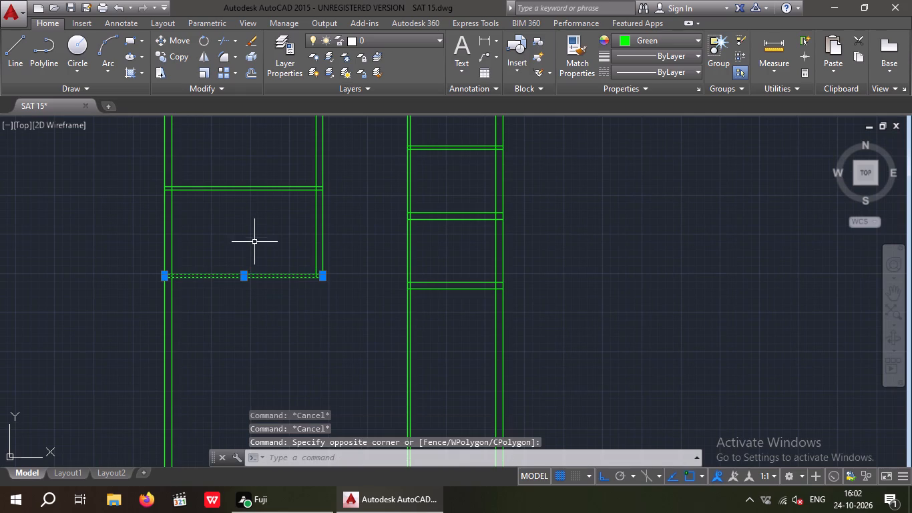
key(Delete)
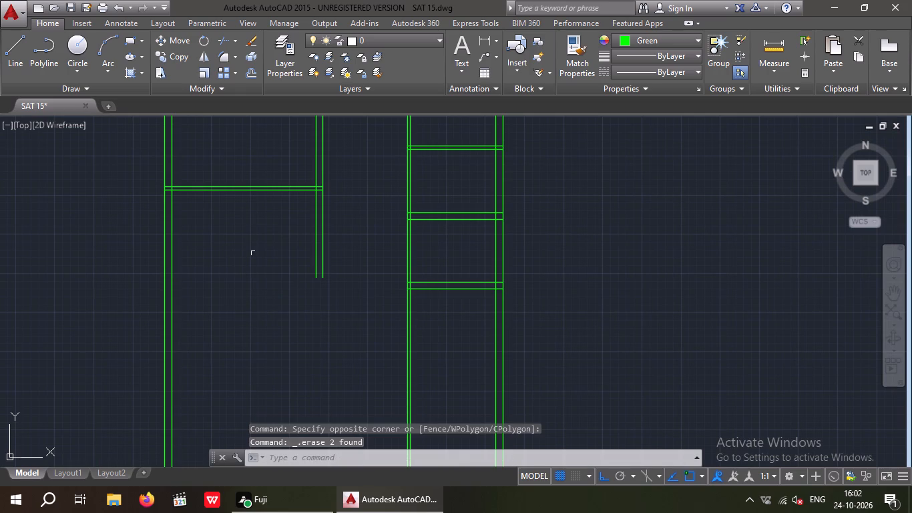
key(Escape)
key(Escape)
key(Escape)
key(e)
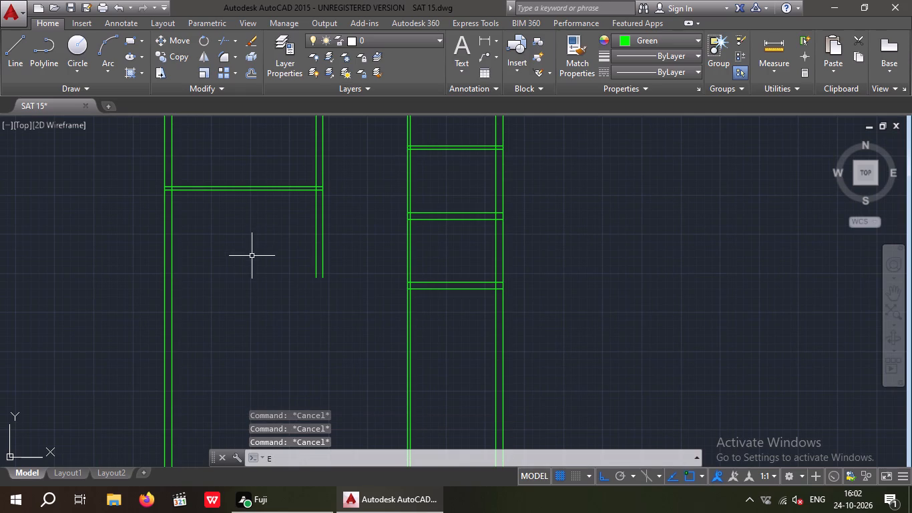
Extend both lines of the thick wall above Bedroom 5 across the plan to the outer line of the left outer wall.
text(X)
key(space)
key(space)
drag(453, 308, 435, 287)
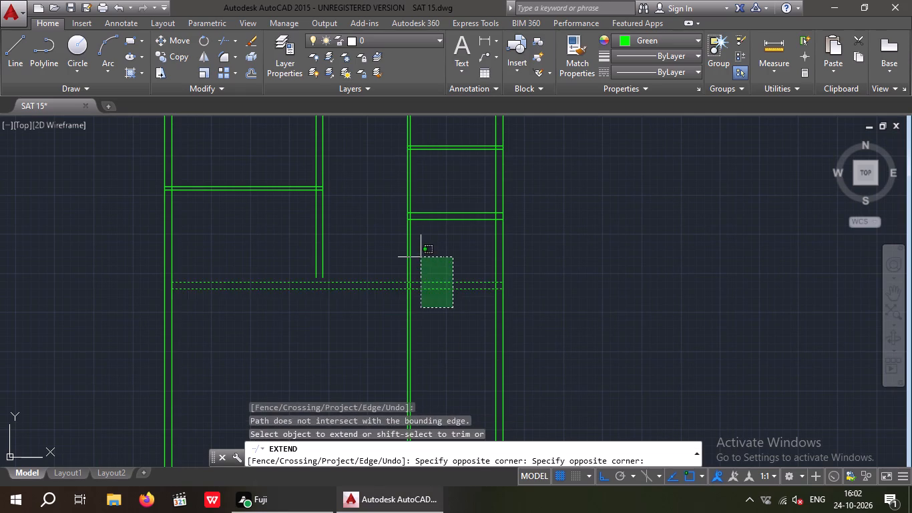
click(421, 257)
drag(274, 325, 234, 292)
click(210, 271)
key(Escape)
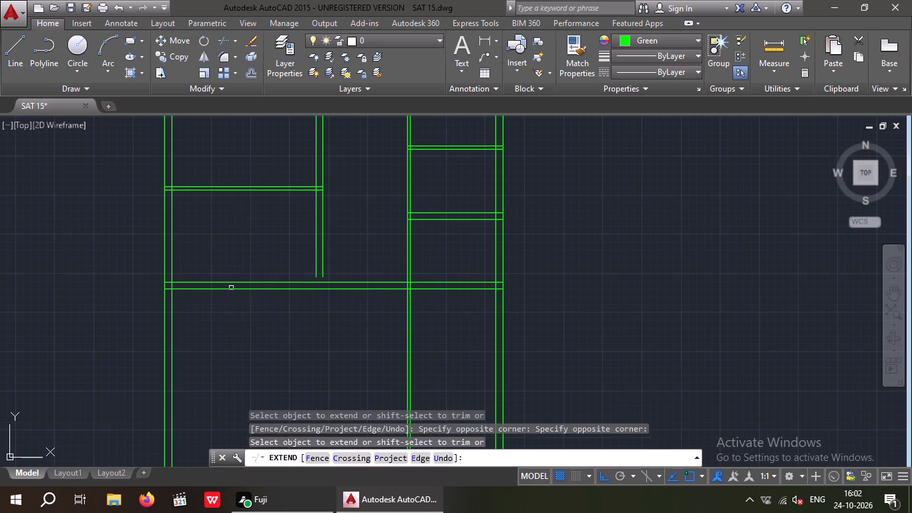
key(Escape)
Extend the two vertical wall lines between the Living Hall and the corridor down through the thick horizontal wall.
key(e)
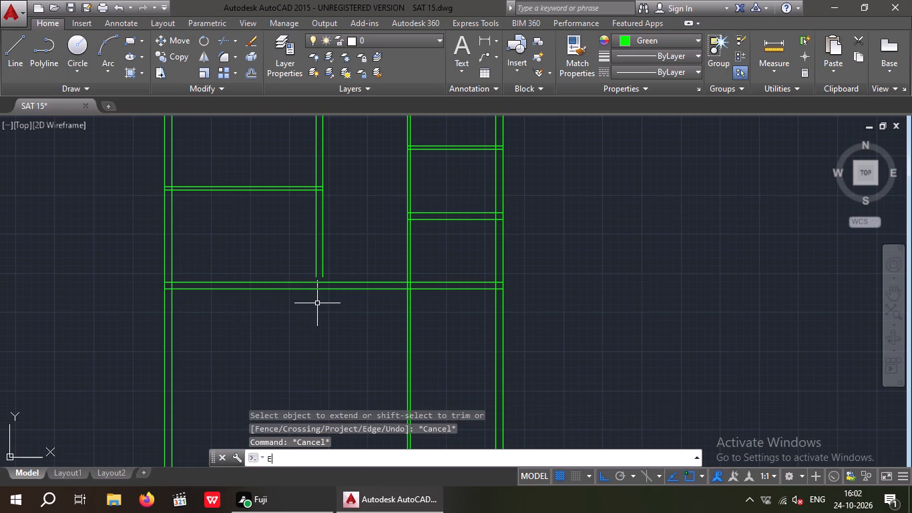
key(x)
key(space)
key(space)
drag(335, 242, 314, 253)
click(292, 254)
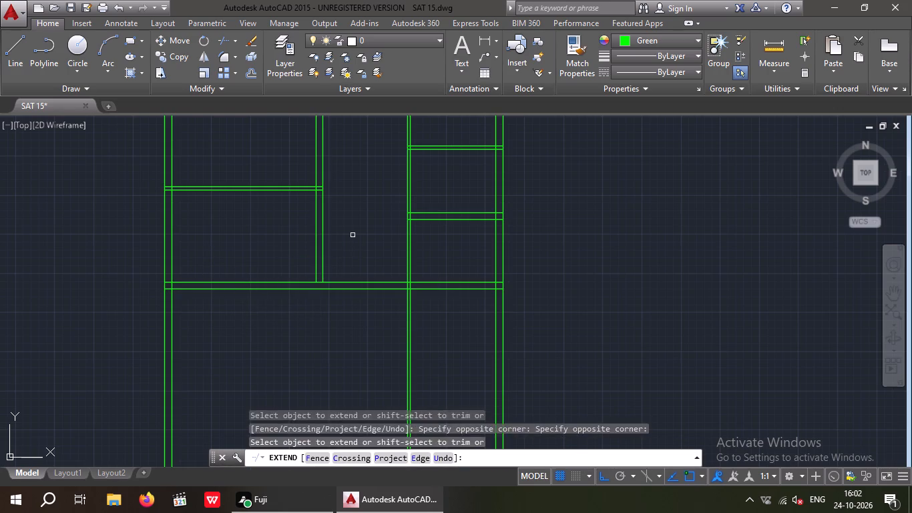
drag(339, 244, 311, 254)
click(296, 257)
scroll(348, 277, down, 2)
middle_drag(345, 287, 331, 303)
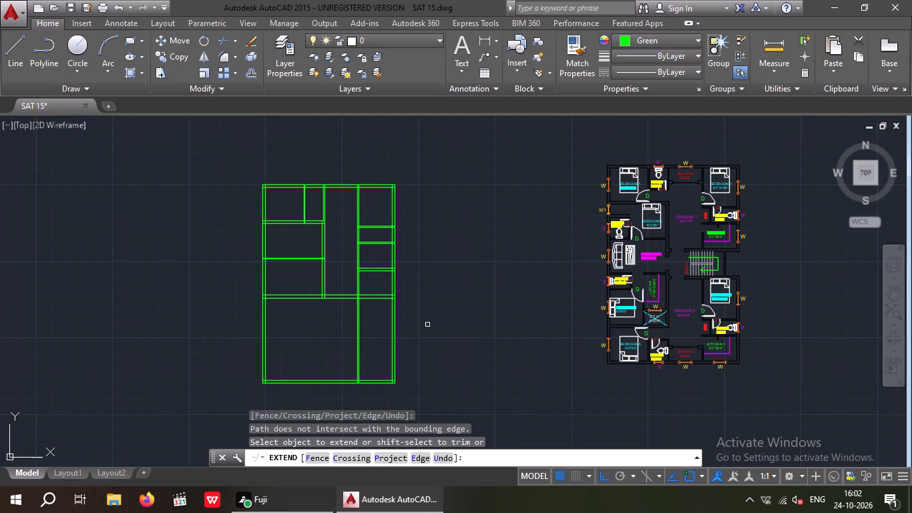
key(Escape)
key(Escape)
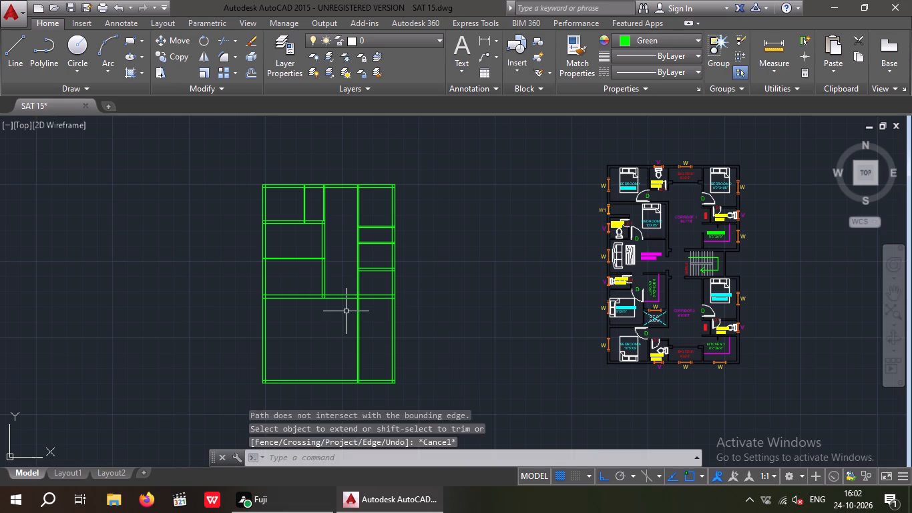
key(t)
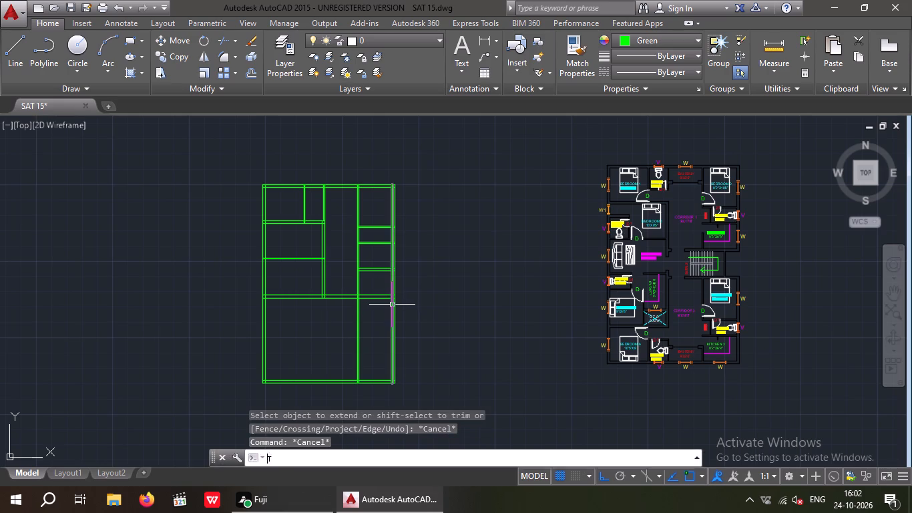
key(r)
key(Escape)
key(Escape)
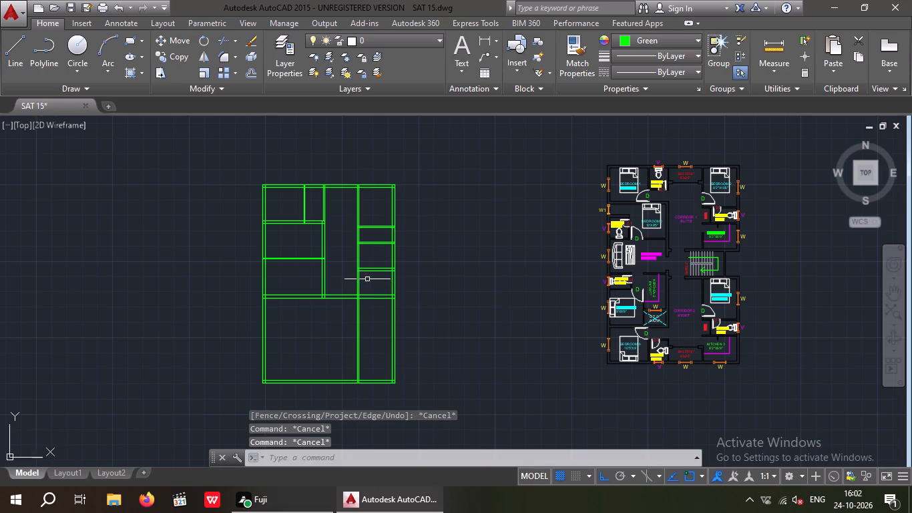
Trim away the corridor's right-hand vertical partition lines below the thick horizontal wall, including their ends inside the bottom outer wall.
text(TR)
key(space)
key(space)
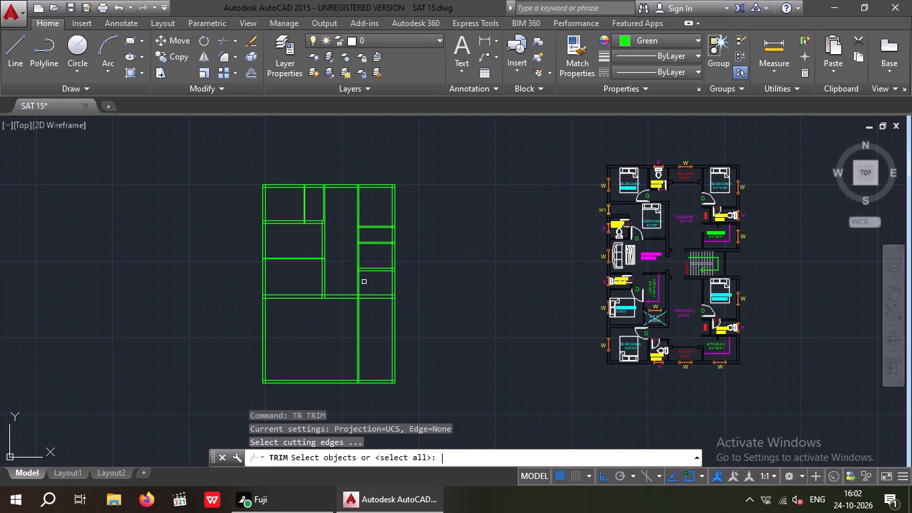
scroll(362, 380, up, 7)
drag(346, 369, 246, 374)
click(241, 375)
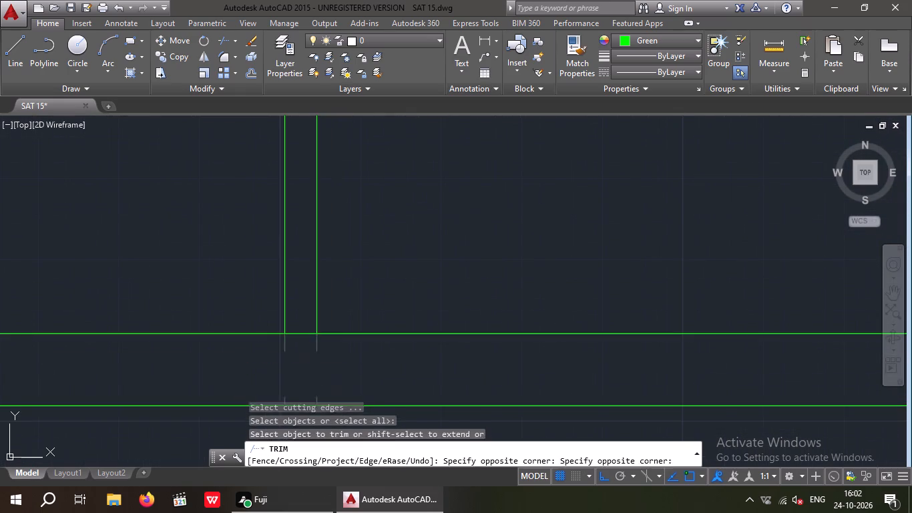
scroll(268, 345, down, 4)
drag(323, 206, 218, 288)
scroll(229, 282, down, 2)
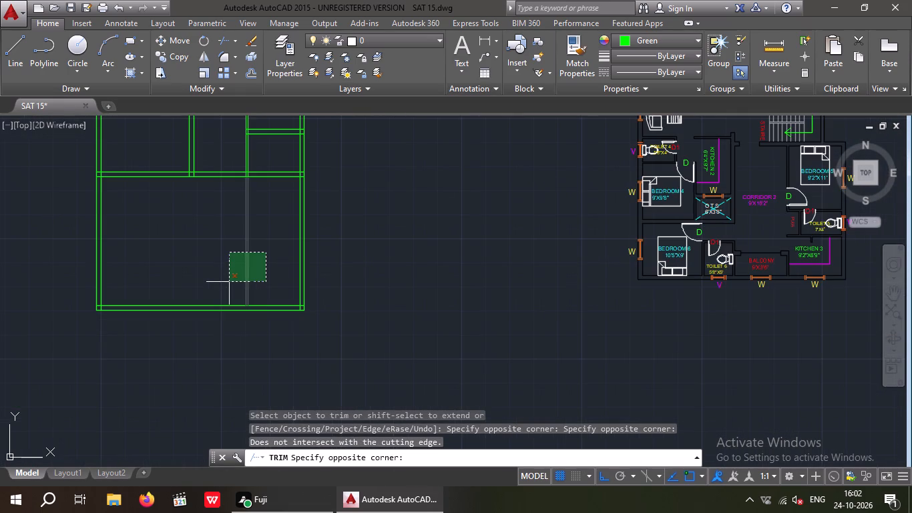
click(257, 272)
drag(263, 235, 194, 278)
drag(192, 278, 198, 275)
scroll(215, 267, down, 1)
middle_drag(215, 267, 261, 351)
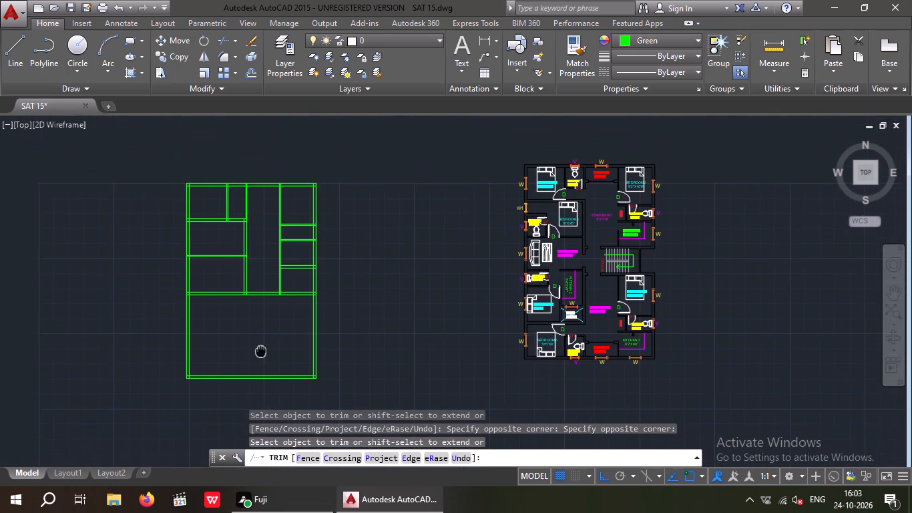
middle_drag(261, 351, 262, 355)
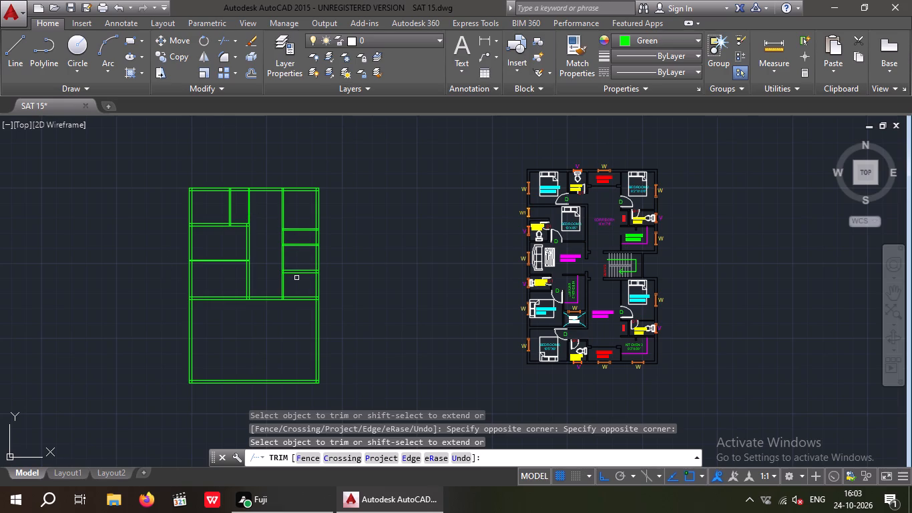
middle_drag(303, 284, 312, 337)
key(Escape)
key(Escape)
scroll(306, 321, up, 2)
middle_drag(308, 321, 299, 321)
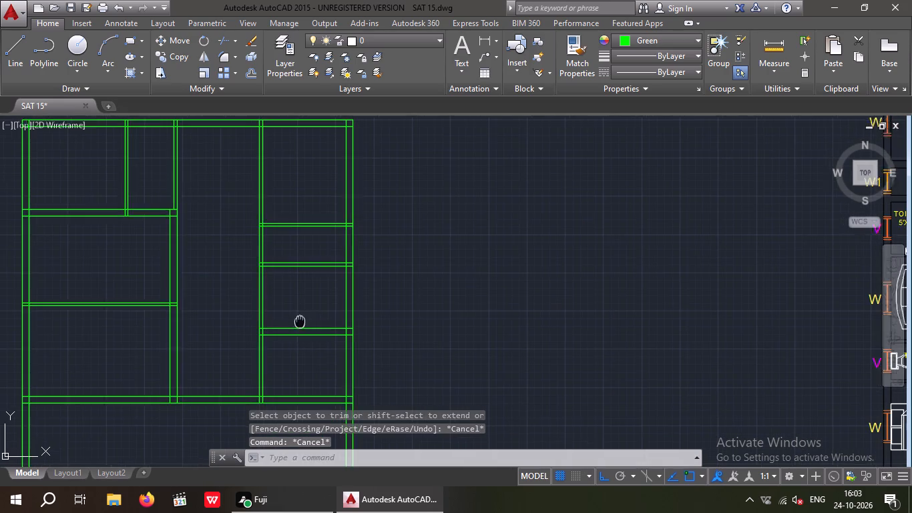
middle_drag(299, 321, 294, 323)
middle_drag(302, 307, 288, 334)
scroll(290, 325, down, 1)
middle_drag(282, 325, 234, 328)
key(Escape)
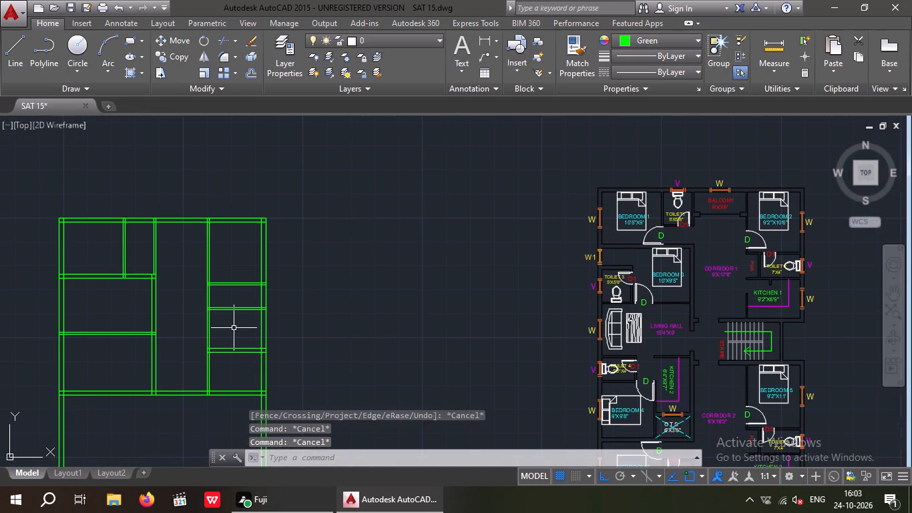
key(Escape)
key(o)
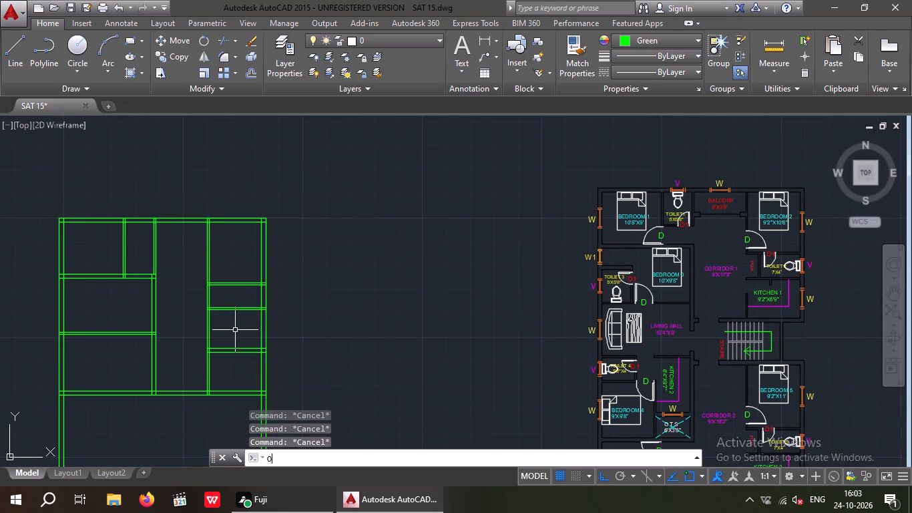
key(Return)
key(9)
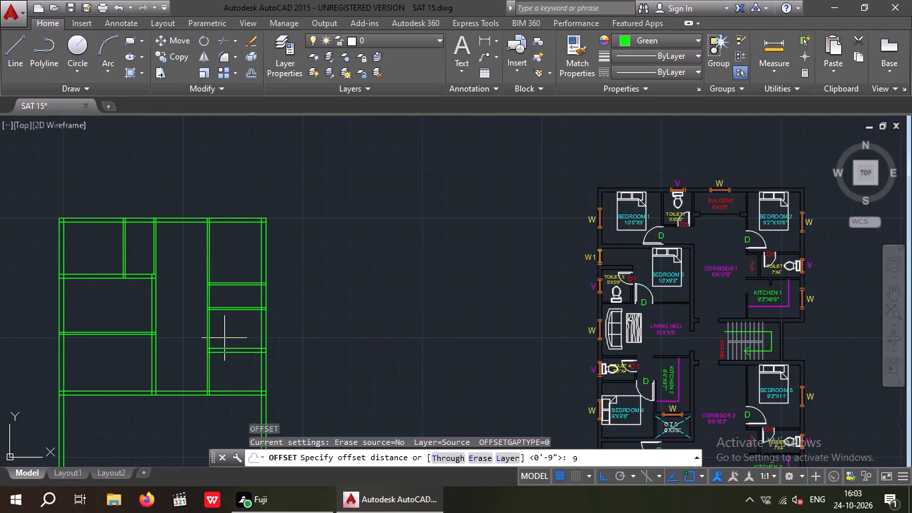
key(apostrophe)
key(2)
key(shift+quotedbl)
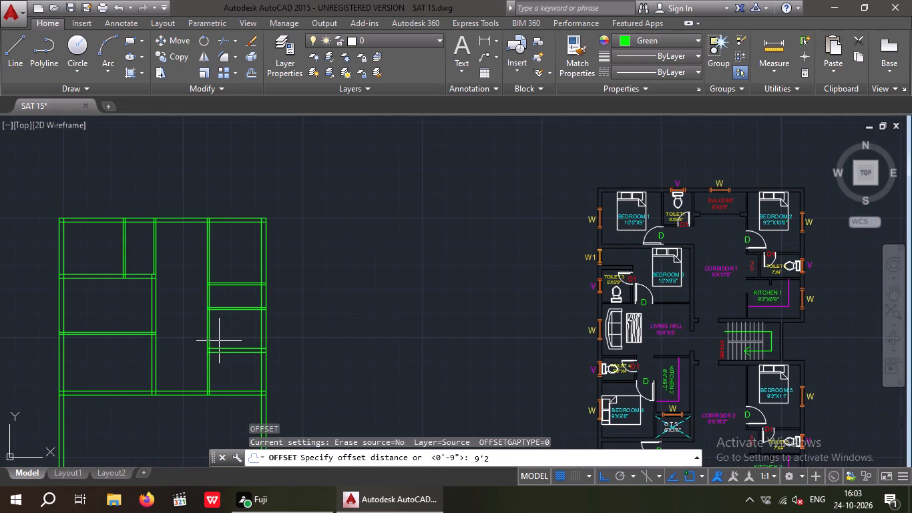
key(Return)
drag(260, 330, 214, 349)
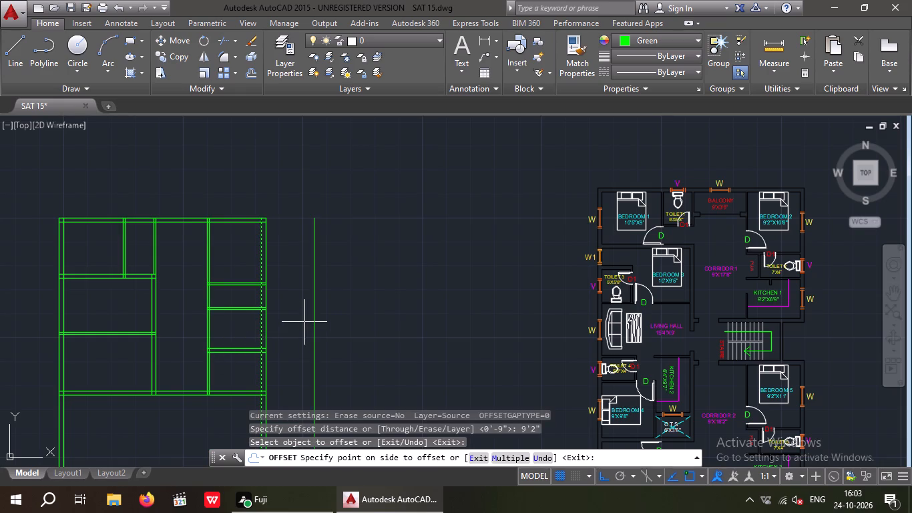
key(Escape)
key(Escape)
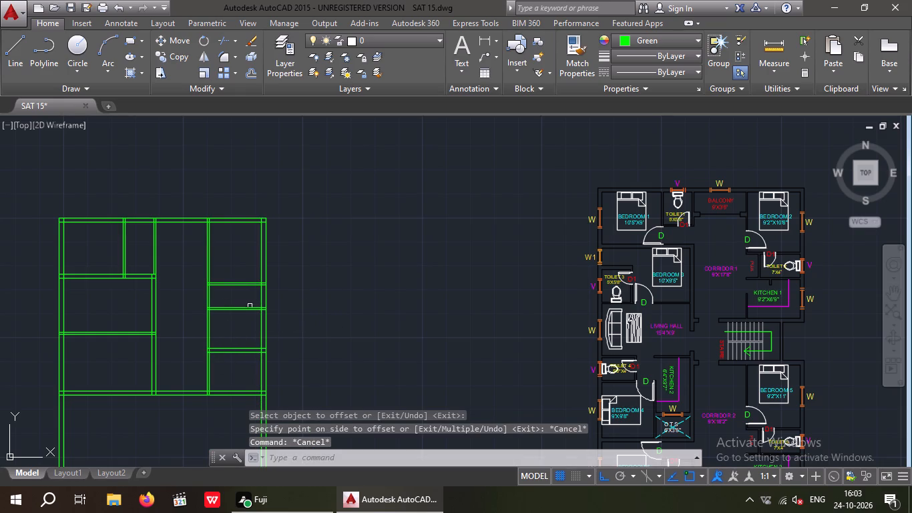
Offset the inner line of the right outer wall 7' inward to set the width of Toilet 2.
key(o)
key(Return)
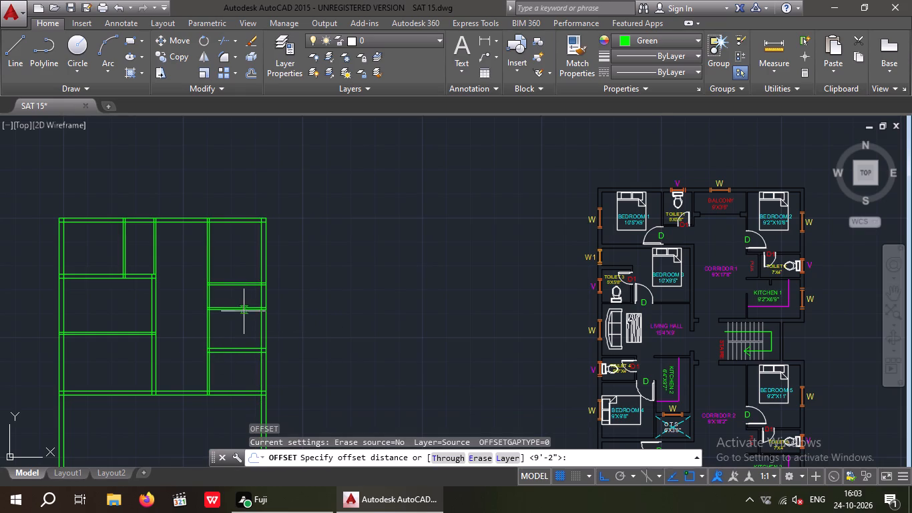
key(7)
key(apostrophe)
key(Return)
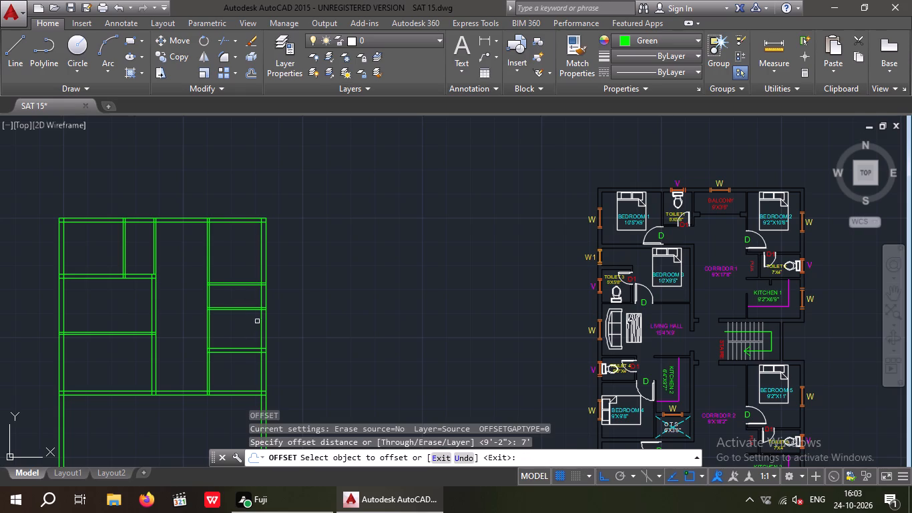
scroll(260, 327, up, 1)
drag(263, 312, 226, 313)
click(208, 313)
key(Escape)
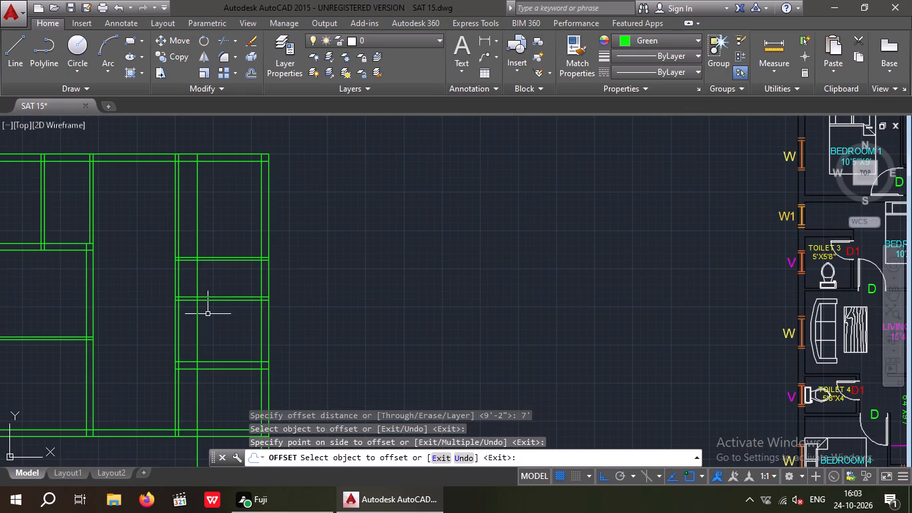
key(Escape)
key(Escape)
Trim the new vertical line above and below Toilet 2 so it remains only between the toilet's horizontal walls.
scroll(210, 319, up, 2)
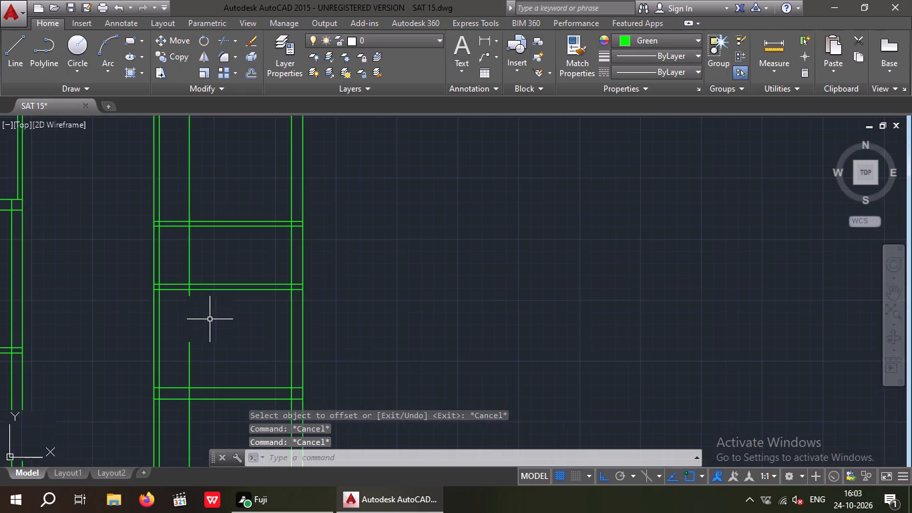
middle_drag(214, 329, 269, 394)
key(Escape)
key(Escape)
key(t)
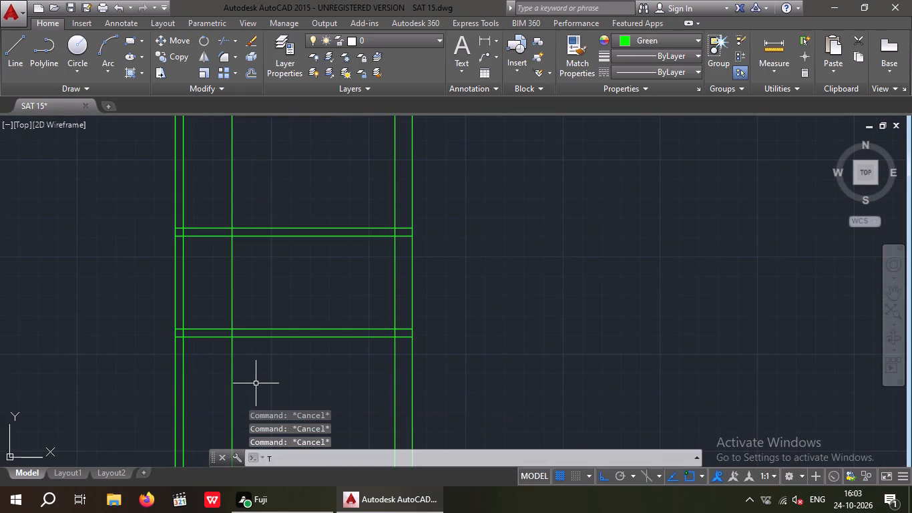
text(R)
key(space)
key(space)
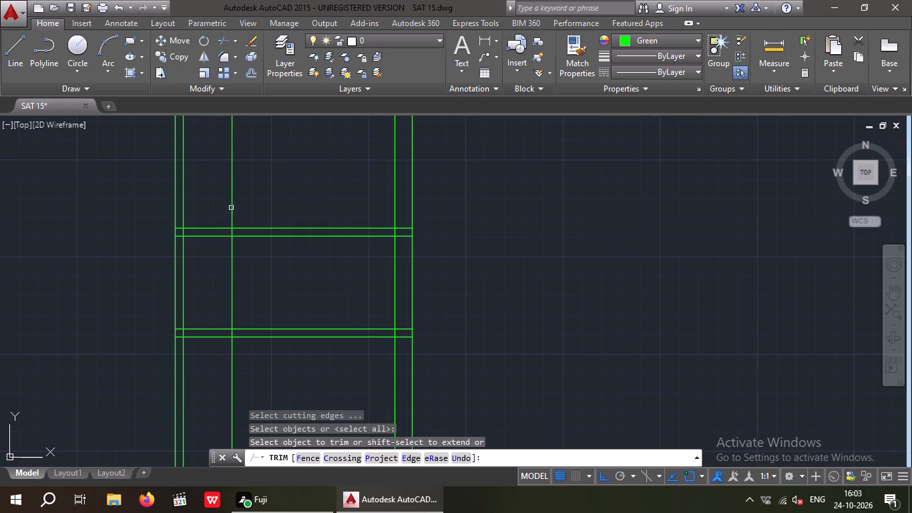
click(231, 208)
middle_drag(229, 353, 244, 393)
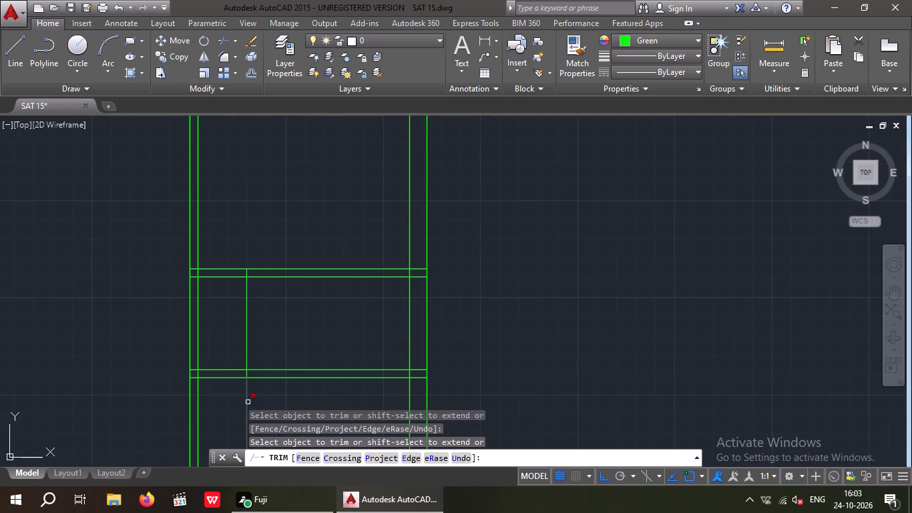
click(246, 401)
key(Escape)
key(Escape)
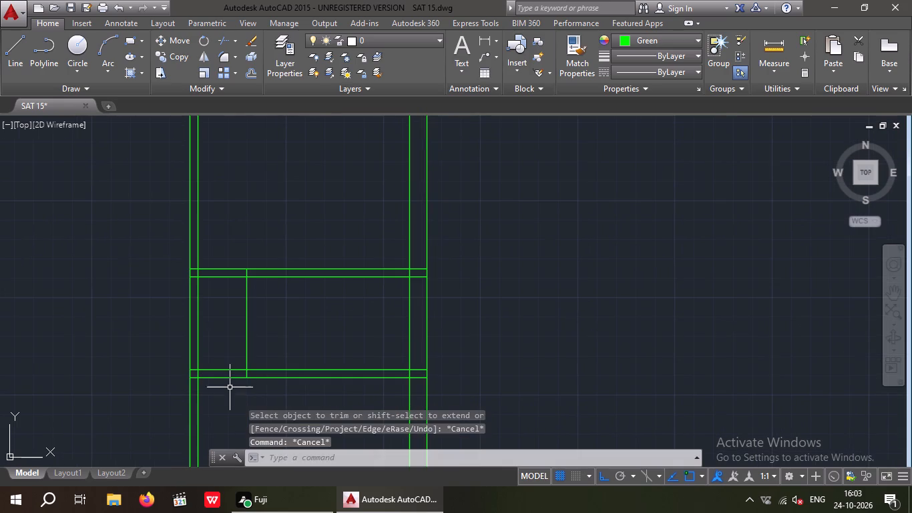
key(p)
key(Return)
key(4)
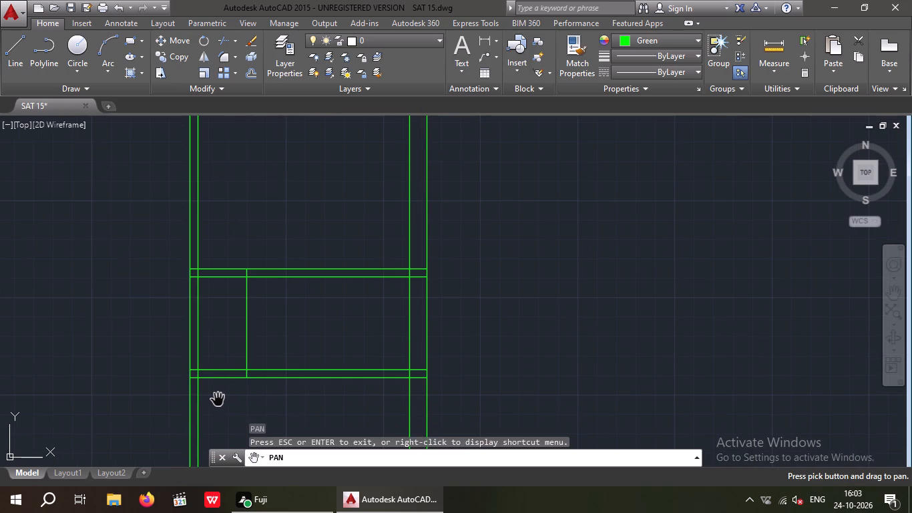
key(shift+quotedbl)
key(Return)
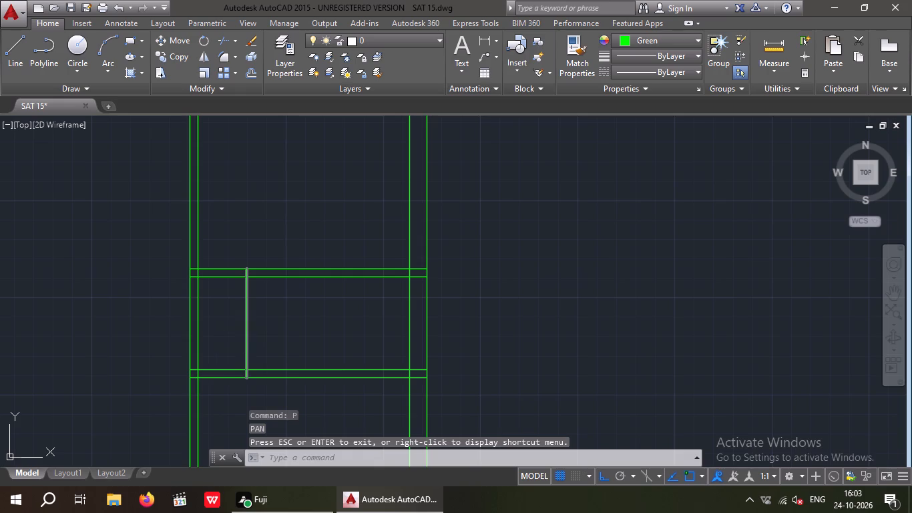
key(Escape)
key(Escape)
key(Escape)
Offset Toilet 2's left wall line 4" toward the corridor to give the partition its thickness.
key(o)
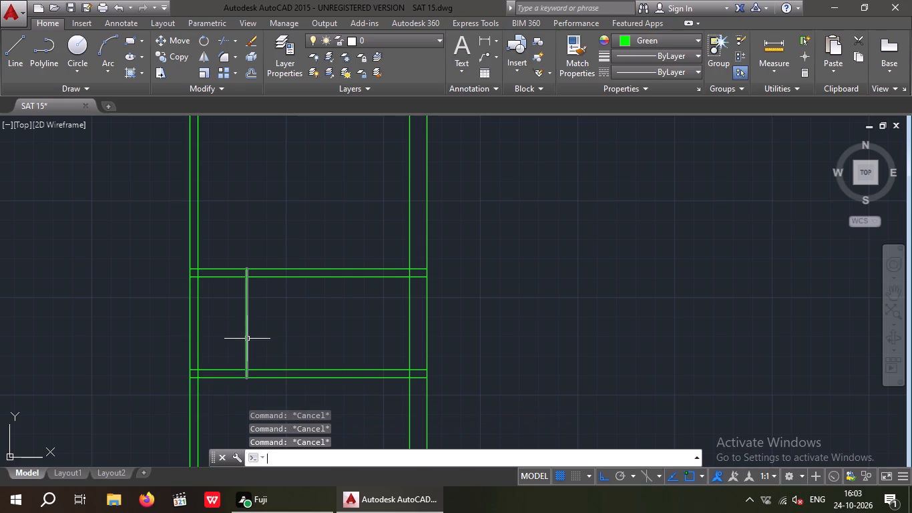
key(Return)
key(4)
key(shift+quotedbl)
key(Return)
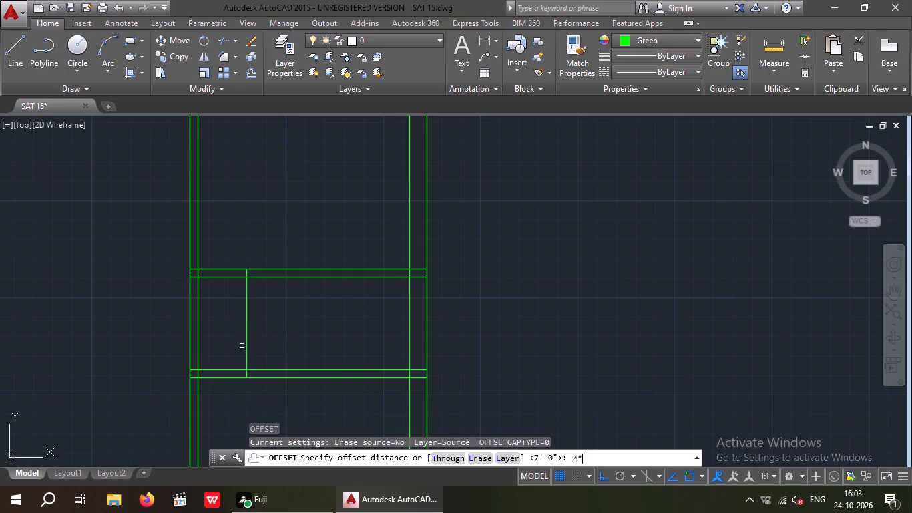
click(246, 335)
click(232, 338)
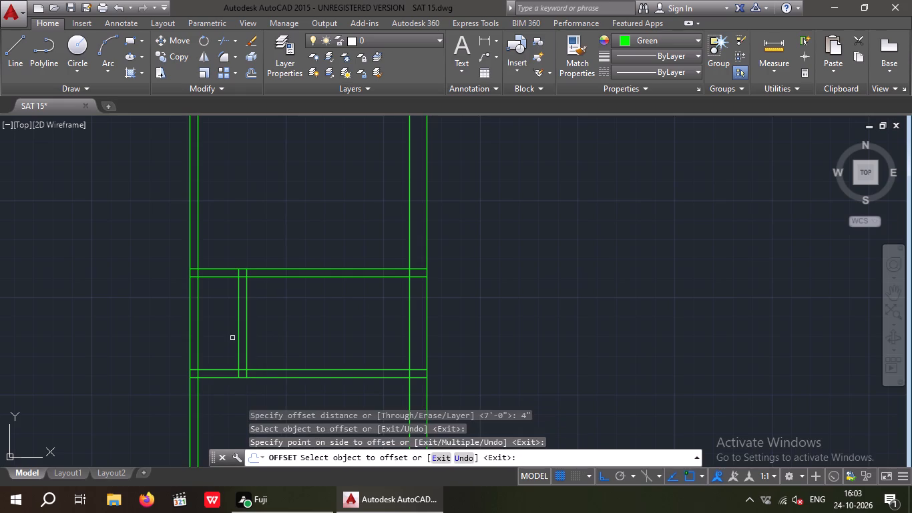
key(Escape)
key(Escape)
Trim out the corridor partition's two lines between Toilet 2's upper and lower walls to open the recess beside the toilet.
key(t)
key(r)
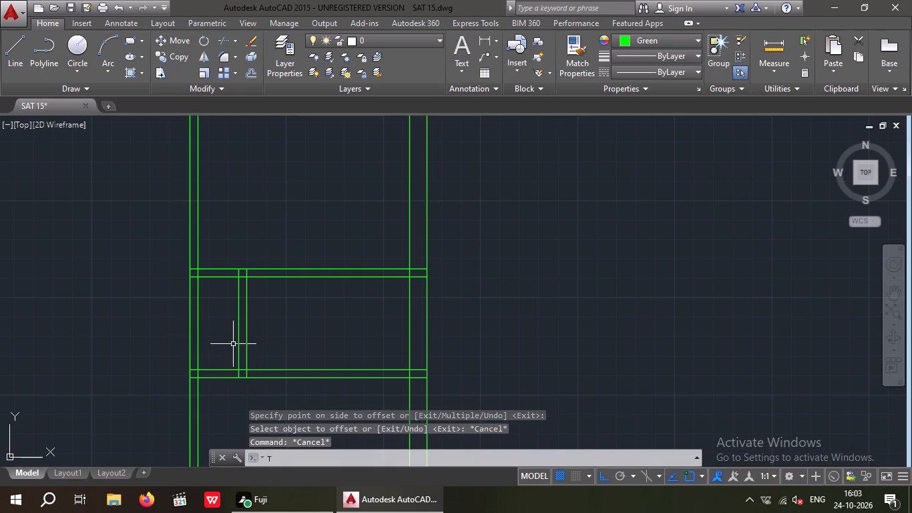
key(space)
key(space)
drag(205, 309, 176, 339)
click(141, 347)
scroll(158, 328, down, 2)
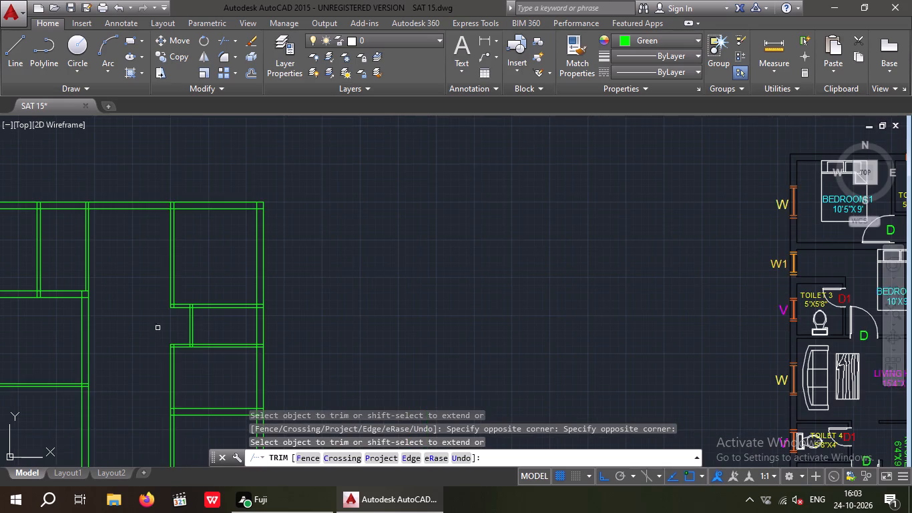
Trim the corridor partition's two lines between the staircase's upper and lower walls and erase the stubs left inside the lower wall.
middle_drag(156, 337, 180, 313)
scroll(179, 314, down, 1)
middle_drag(180, 335, 196, 293)
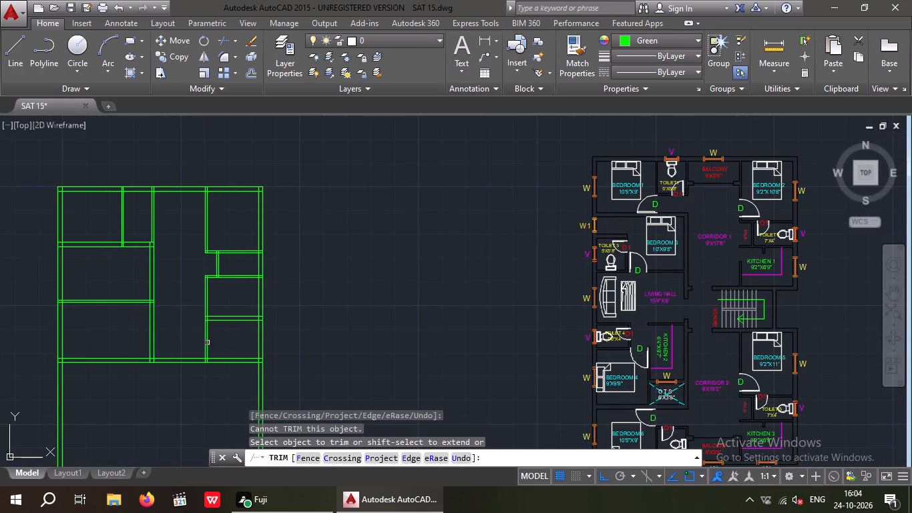
scroll(203, 335, up, 2)
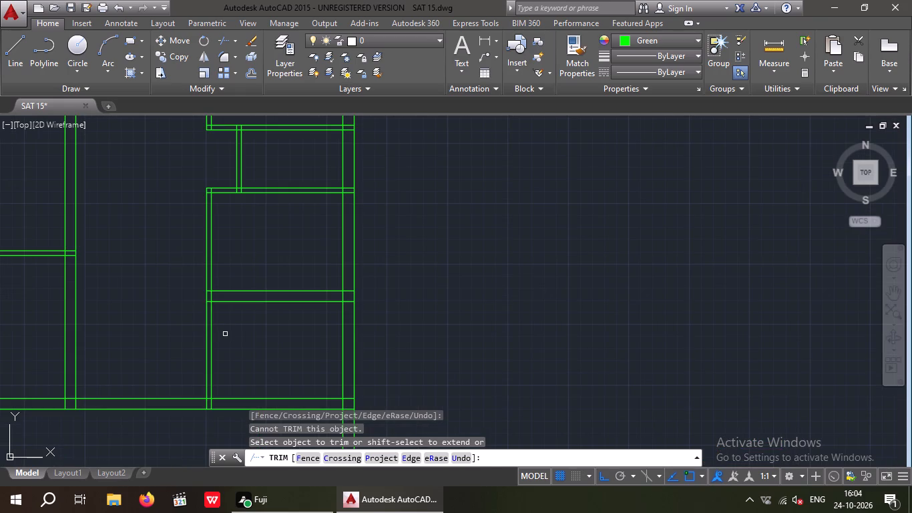
drag(225, 334, 204, 347)
click(181, 361)
key(Escape)
scroll(210, 421, up, 3)
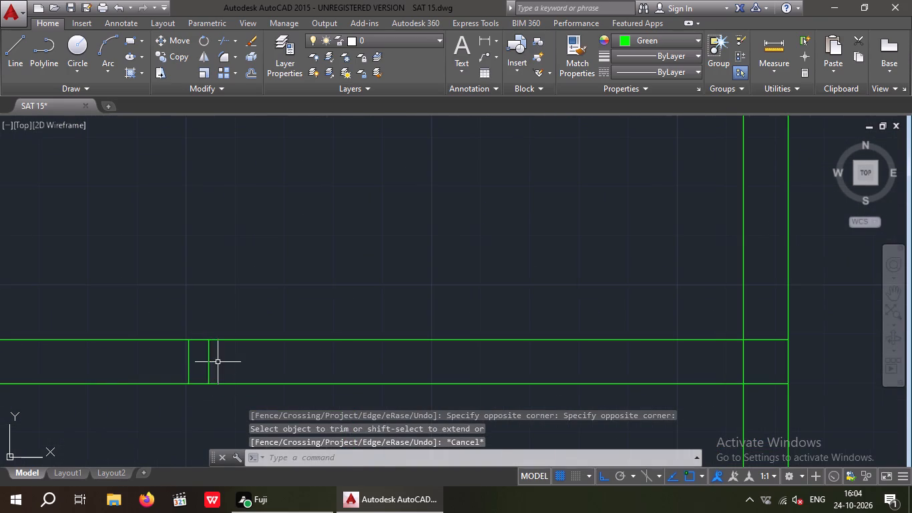
drag(216, 363, 100, 371)
click(99, 368)
key(Delete)
Extend both lines of the wall below Kitchen 1 across the corridor to the opposite rooms' wall.
scroll(105, 377, down, 4)
middle_drag(114, 377, 153, 411)
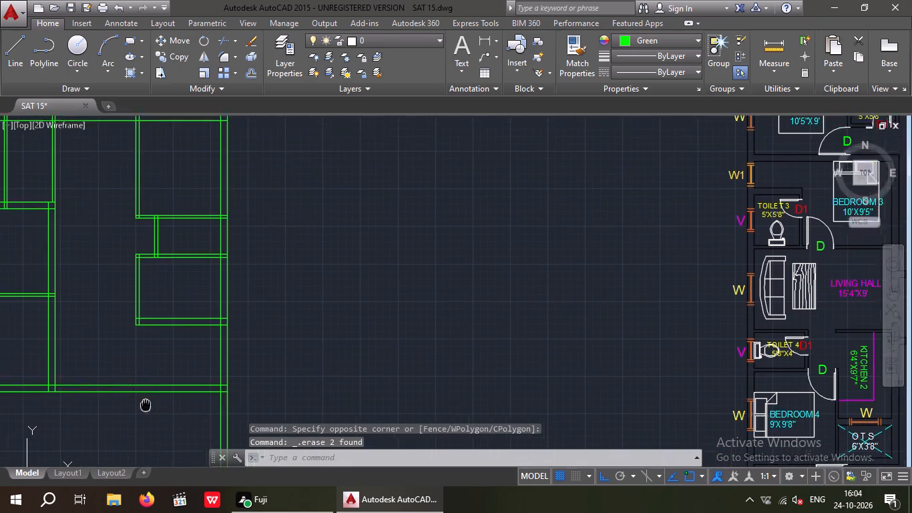
middle_drag(153, 411, 169, 407)
middle_drag(146, 348, 55, 337)
scroll(57, 337, down, 1)
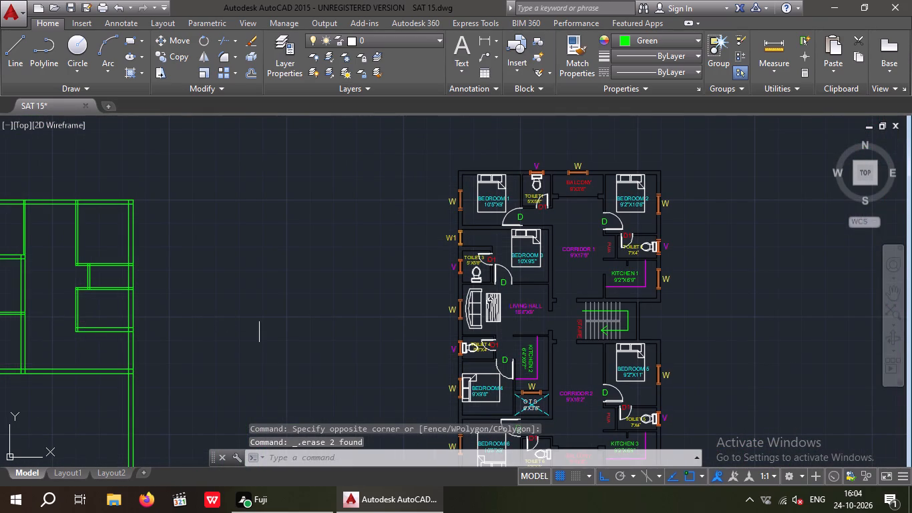
key(Escape)
key(Escape)
click(9, 57)
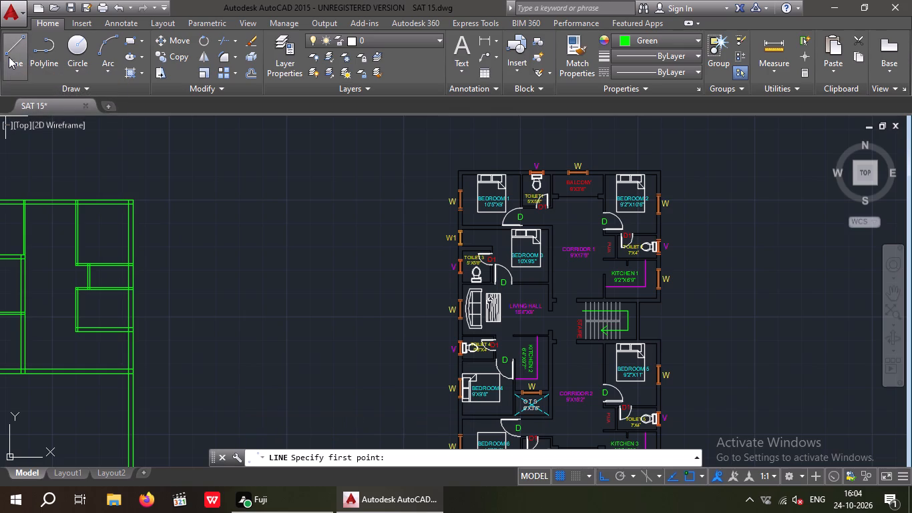
key(Escape)
key(e)
key(x)
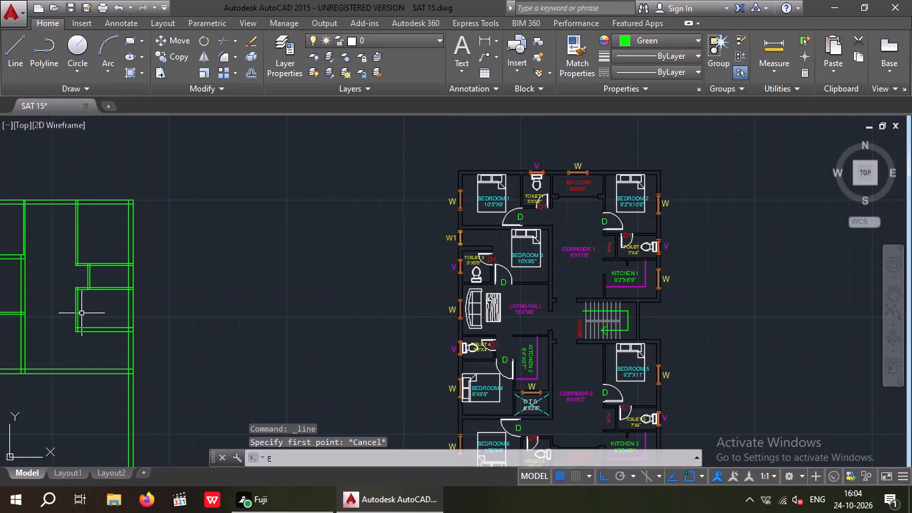
key(space)
key(space)
key(Escape)
key(Escape)
key(Escape)
text(EX)
key(space)
key(space)
drag(103, 345, 89, 335)
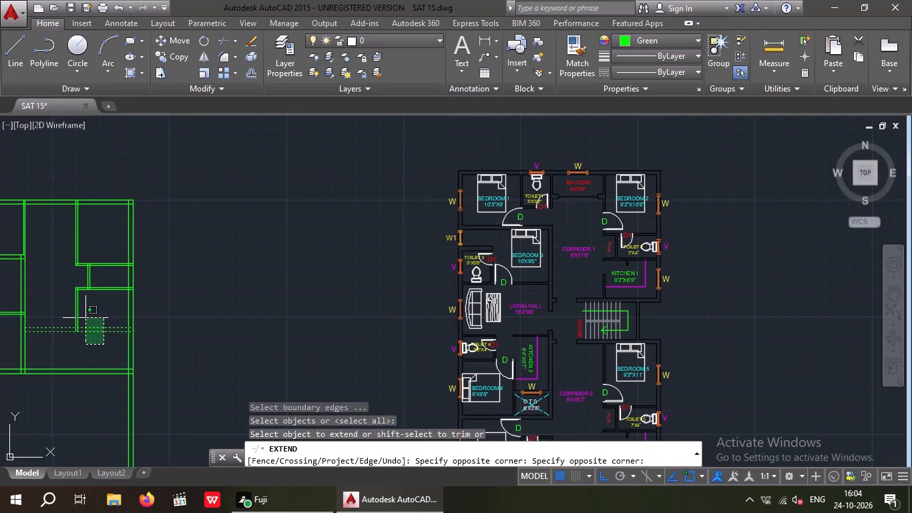
click(85, 318)
key(Escape)
key(Escape)
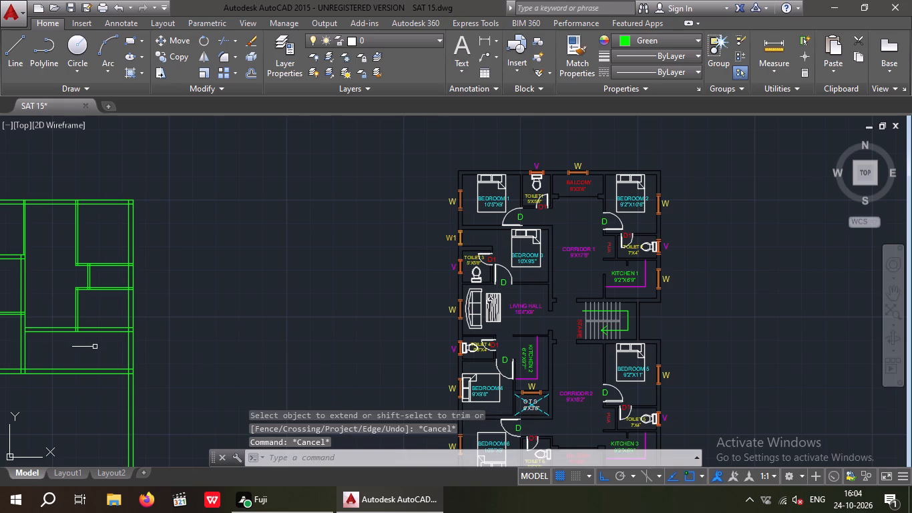
Measure in the reference plan how far the staircase's upper wall projects into Corridor 1 from Kitchen 1's partition.
click(483, 46)
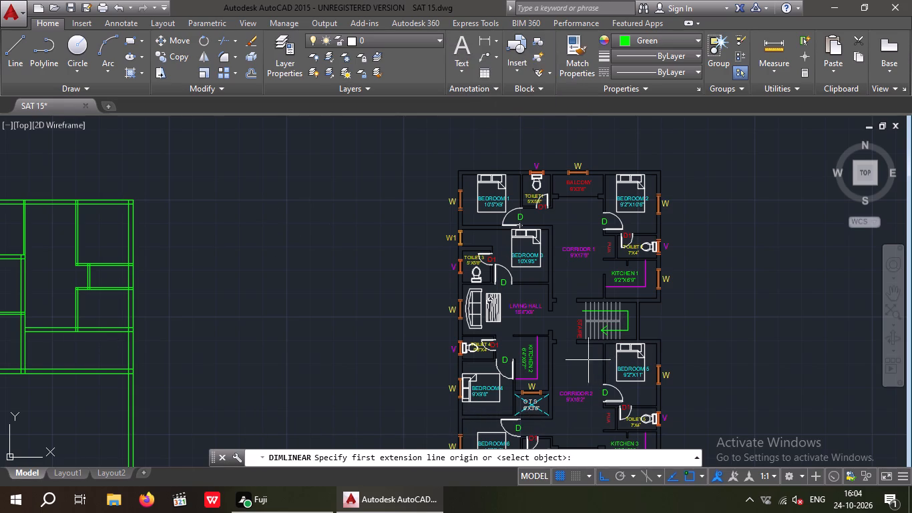
scroll(604, 301, up, 3)
click(594, 297)
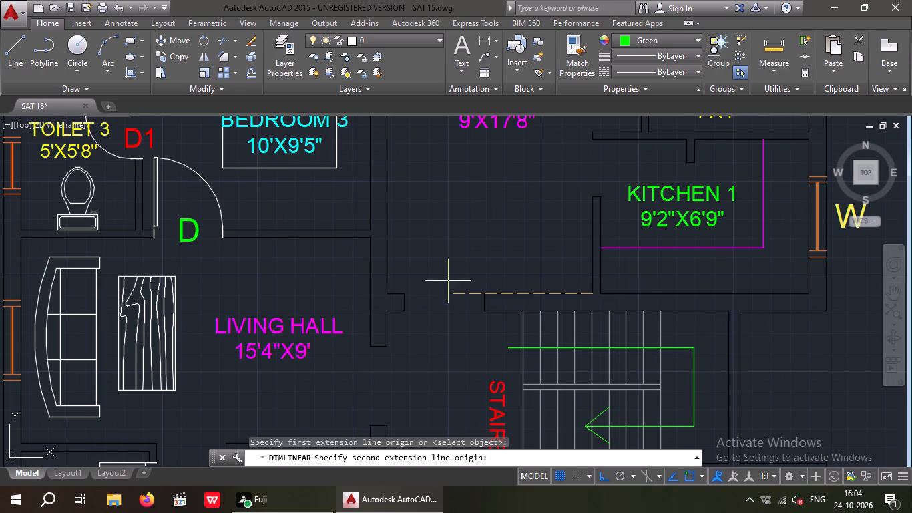
click(477, 289)
scroll(447, 250, up, 1)
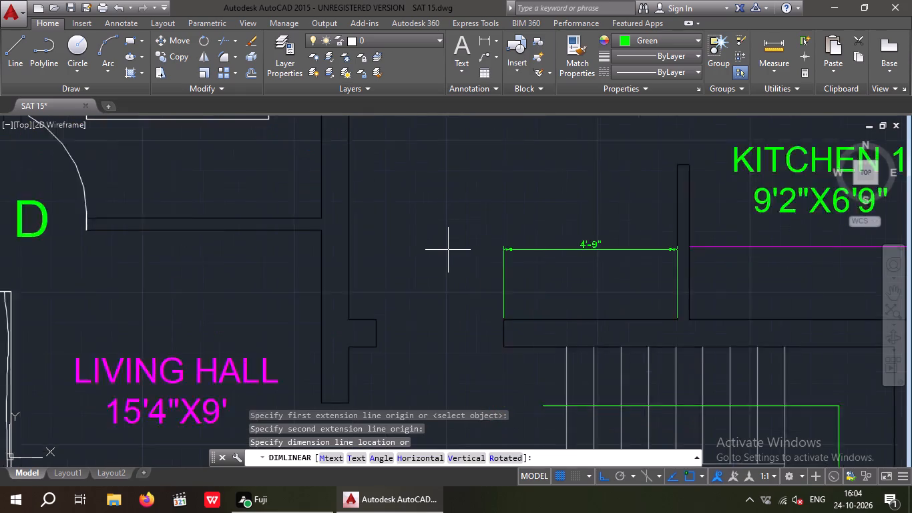
scroll(448, 250, up, 1)
scroll(455, 262, down, 2)
key(Escape)
scroll(457, 265, down, 3)
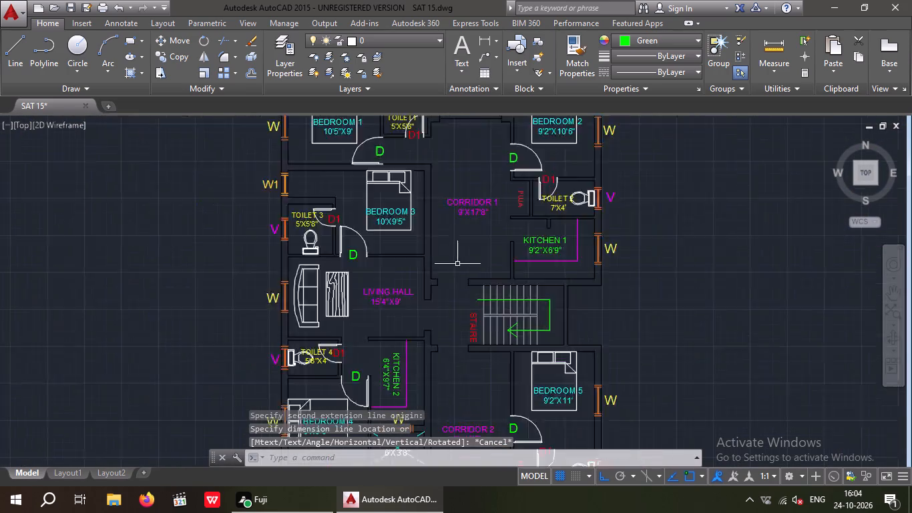
Offset the corridor-side line of Kitchen 1's partition 4'9" into the corridor to mark the staircase wall's end.
middle_drag(377, 307, 647, 294)
middle_drag(303, 347, 340, 339)
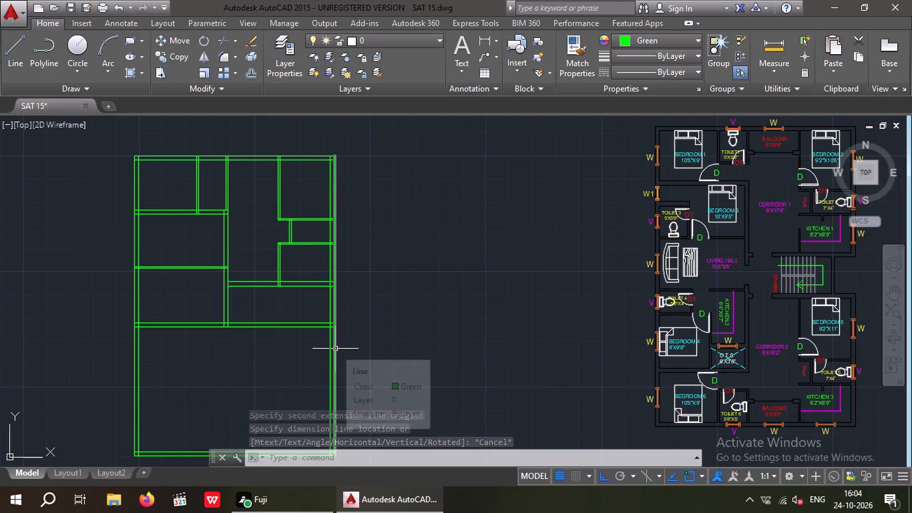
key(l)
key(Return)
scroll(272, 304, up, 3)
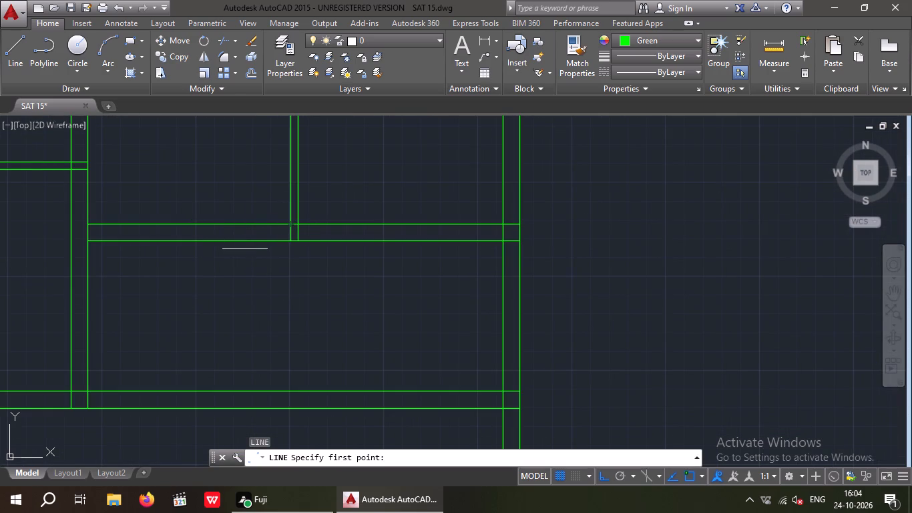
key(Escape)
key(Escape)
key(o)
key(Return)
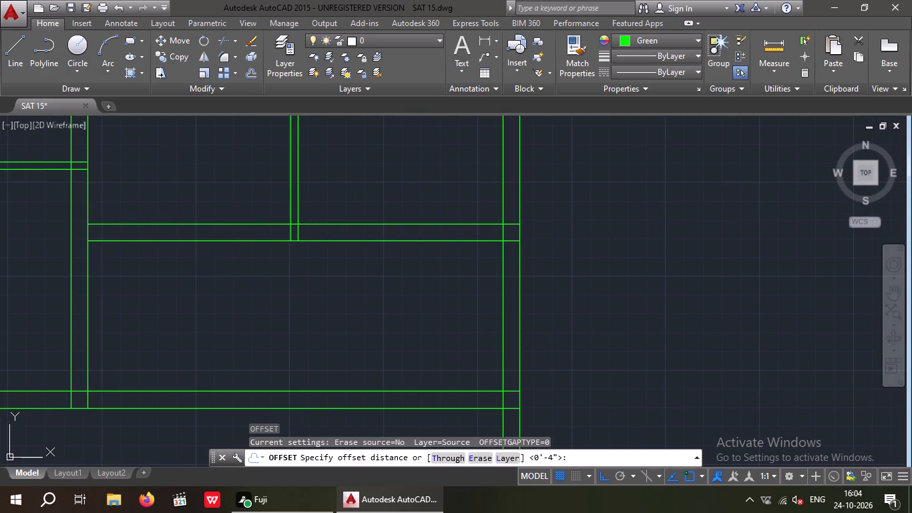
key(4)
key(apostrophe)
key(9)
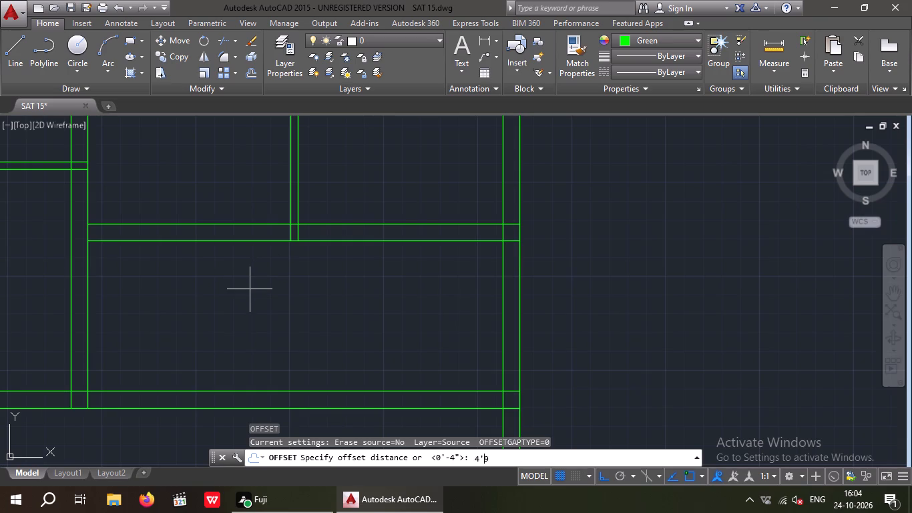
key(shift+quotedbl)
key(Return)
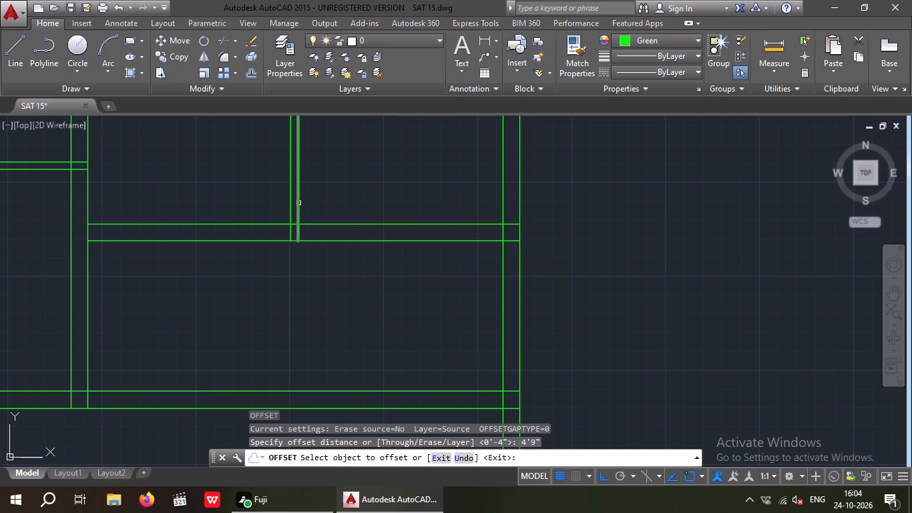
click(291, 206)
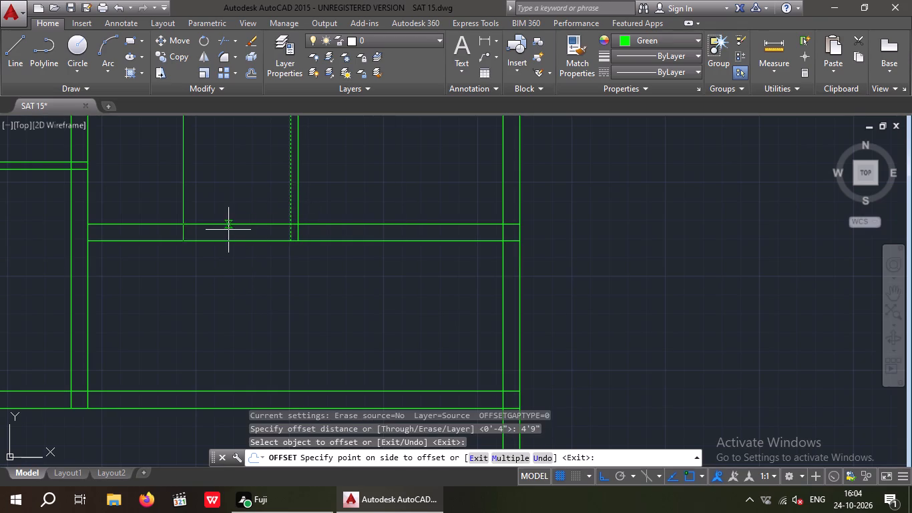
click(228, 230)
key(Escape)
key(Escape)
key(Escape)
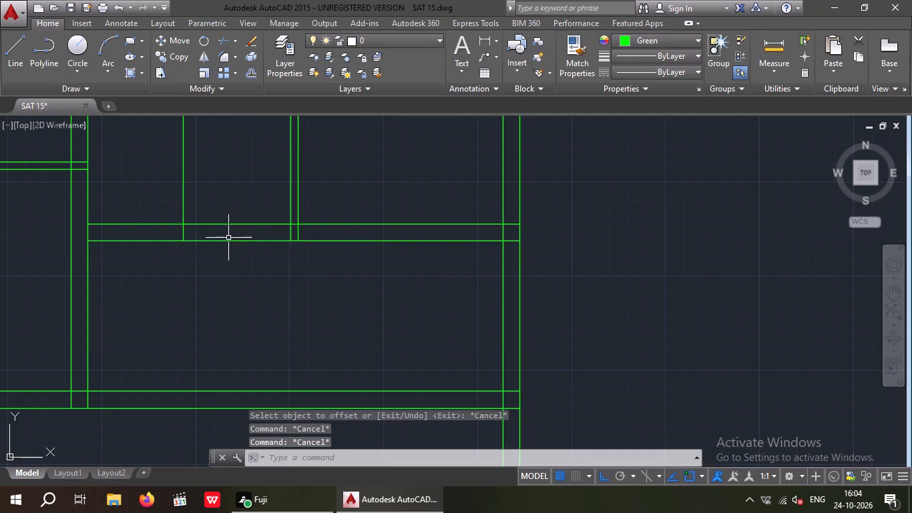
Trim away the part of the new offset line above the staircase's upper wall.
key(t)
key(r)
key(Escape)
key(Escape)
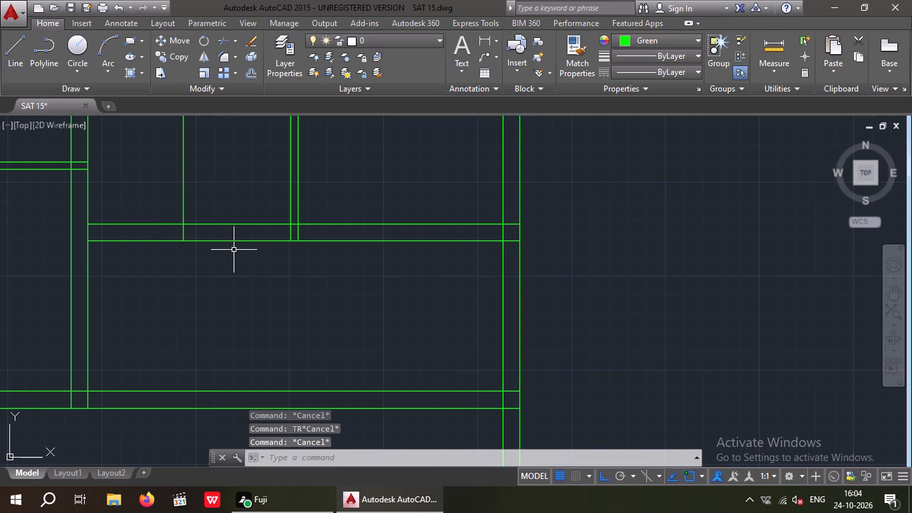
text(TR)
key(space)
key(space)
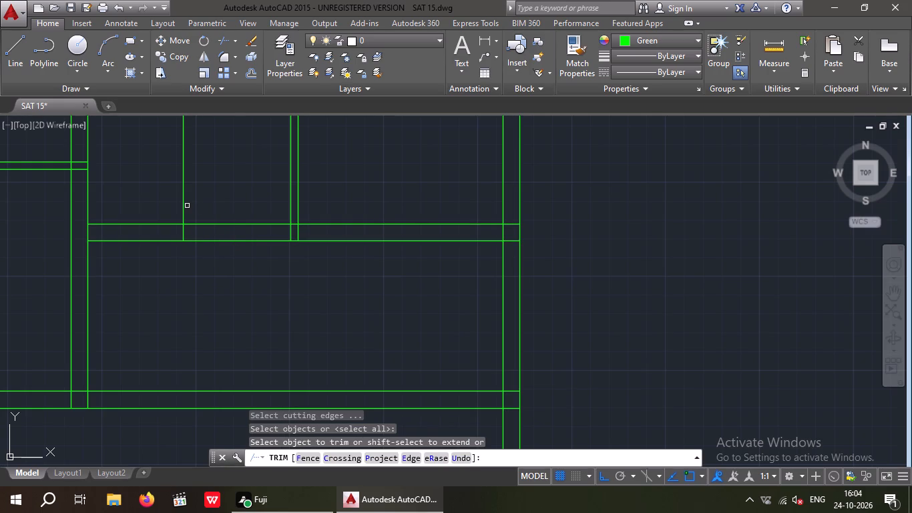
click(182, 205)
key(Escape)
key(Escape)
key(Escape)
Extend the remaining short line down across the stair area to the outer line of the staircase's lower wall.
key(e)
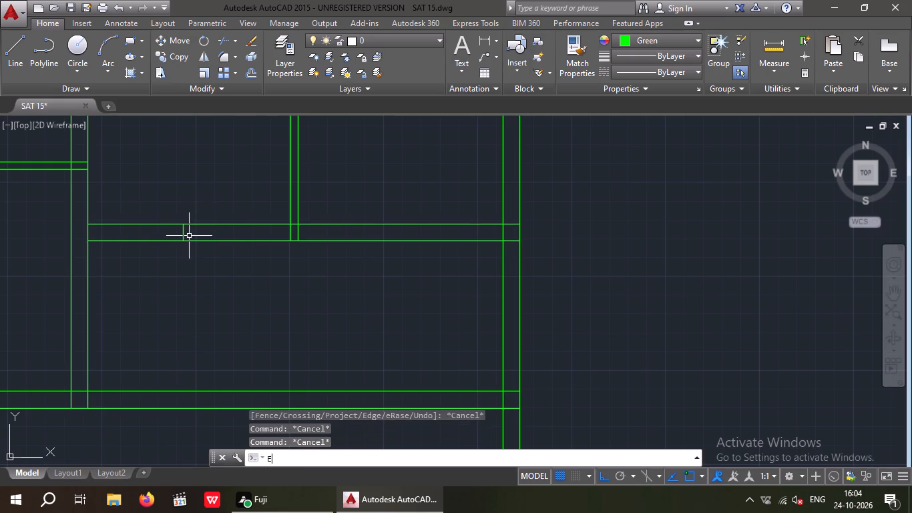
key(x)
key(space)
key(space)
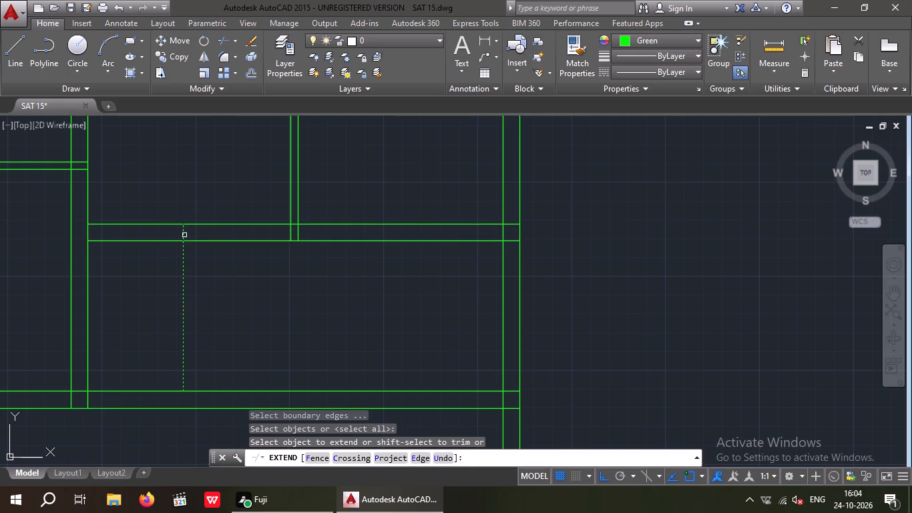
click(184, 236)
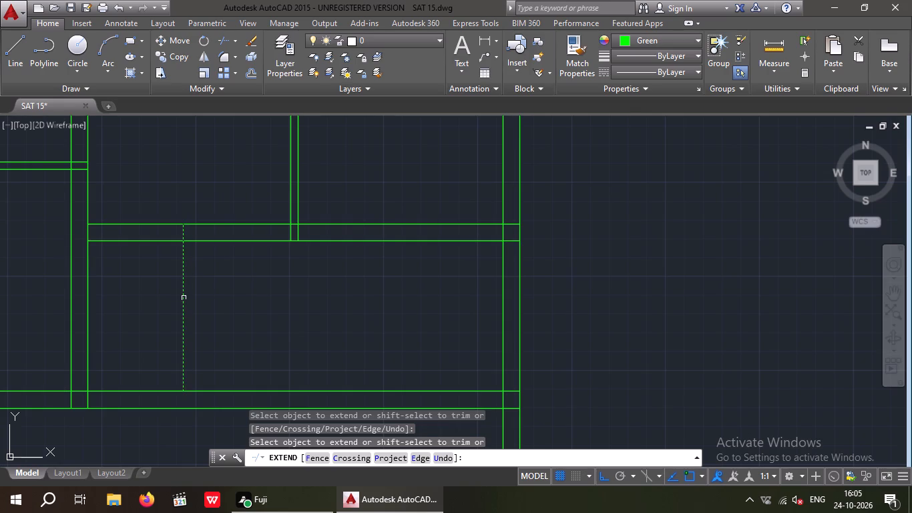
click(184, 298)
click(182, 338)
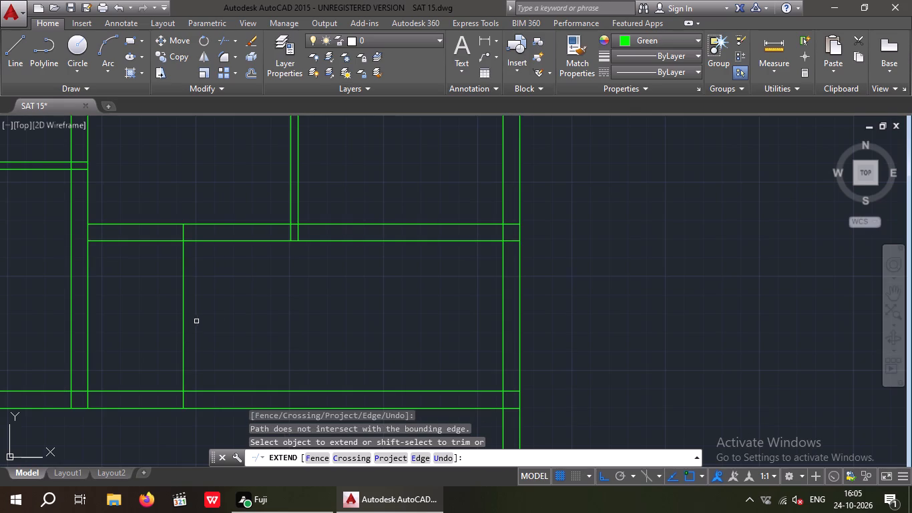
key(Escape)
key(Escape)
key(Escape)
Trim both staircase walls across the corridor passage and remove the vertical line between them, leaving closed wall ends.
key(t)
key(r)
key(space)
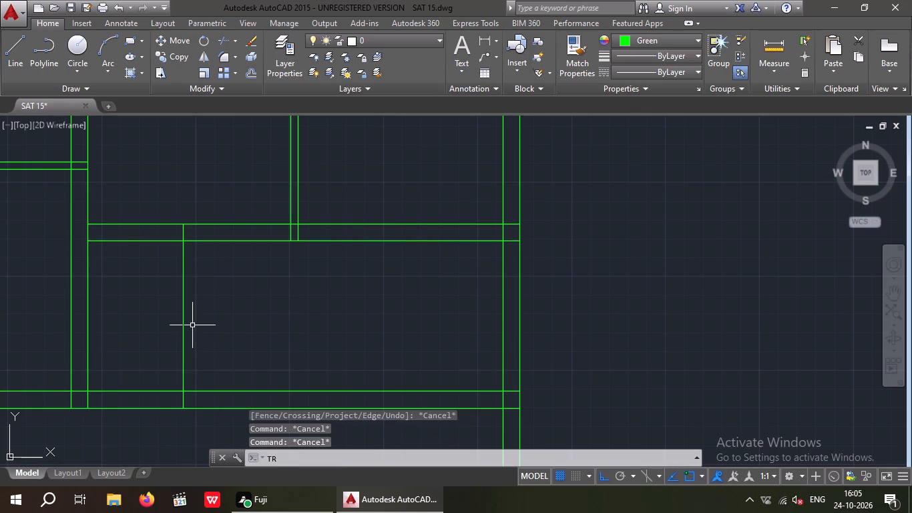
key(space)
drag(144, 424, 132, 399)
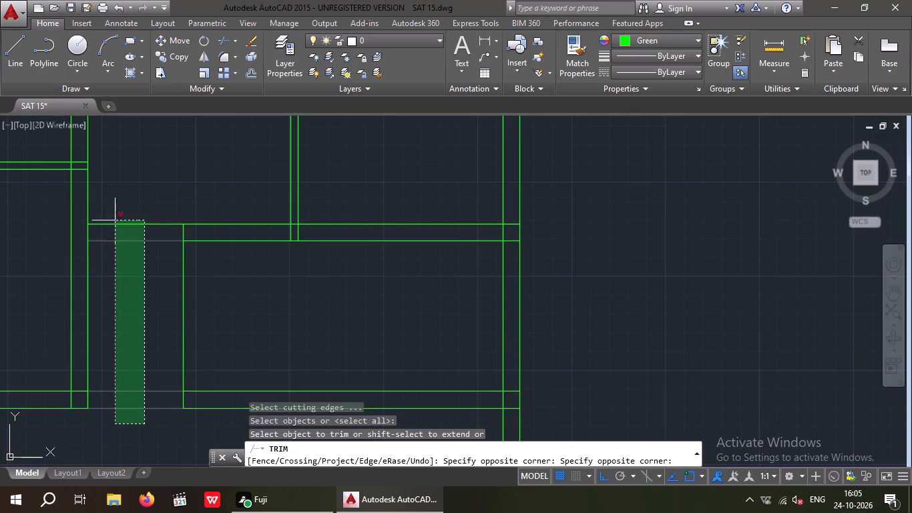
click(115, 212)
scroll(116, 213, down, 1)
drag(173, 259, 128, 289)
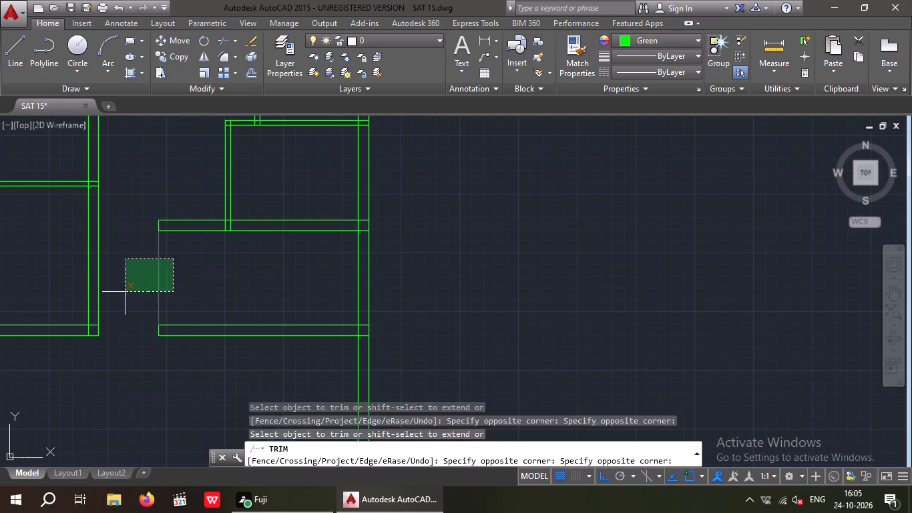
click(125, 292)
key(Escape)
key(Escape)
Measure in the reference plan the distance from the staircase's end wall to the building's outer face.
middle_drag(274, 258, 269, 258)
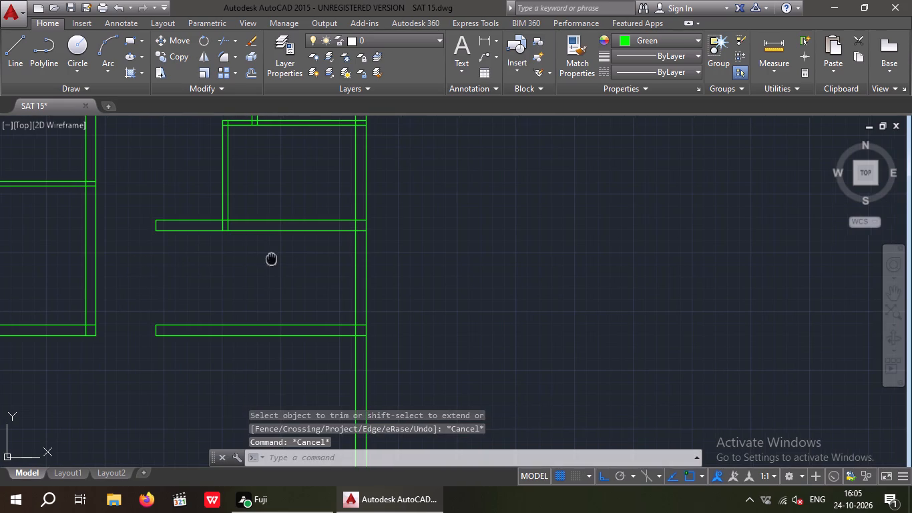
middle_drag(269, 258, 253, 261)
scroll(272, 258, down, 1)
middle_drag(276, 268, 216, 268)
scroll(221, 267, down, 1)
middle_drag(391, 283, 357, 291)
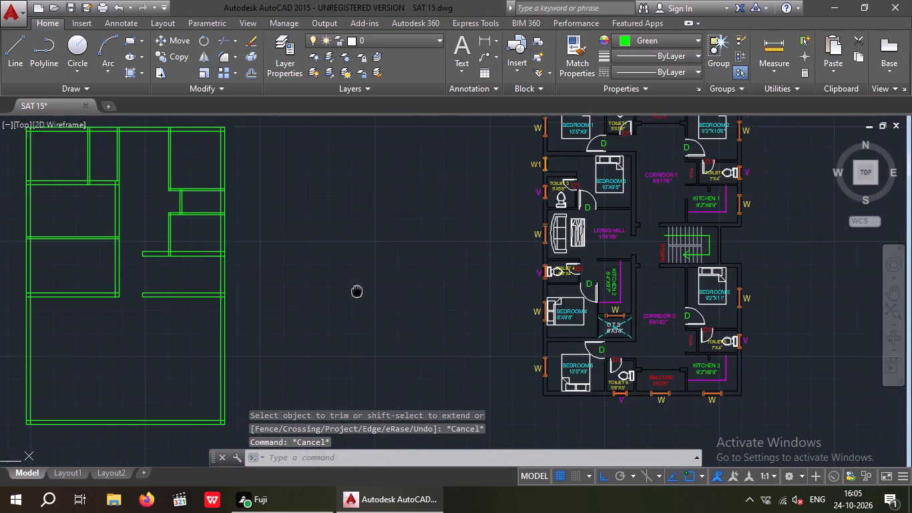
middle_drag(357, 291, 294, 310)
click(483, 41)
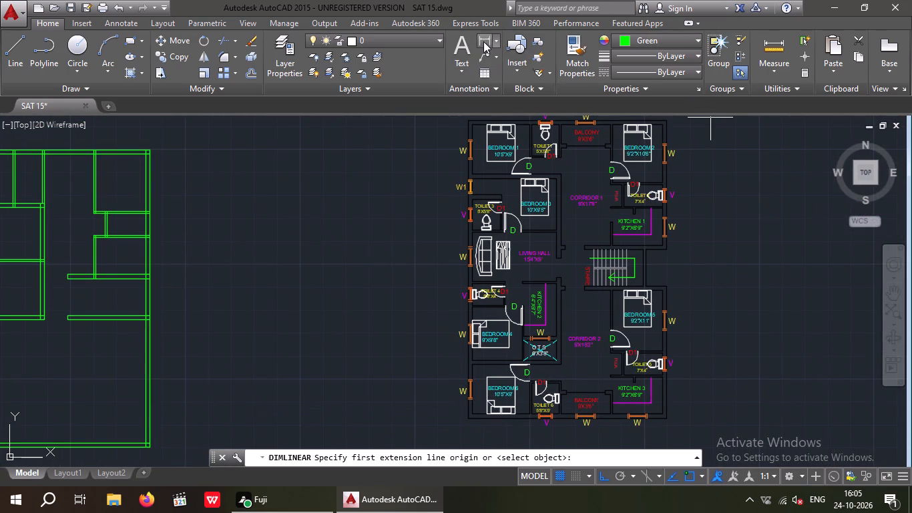
scroll(655, 265, up, 4)
drag(616, 384, 666, 381)
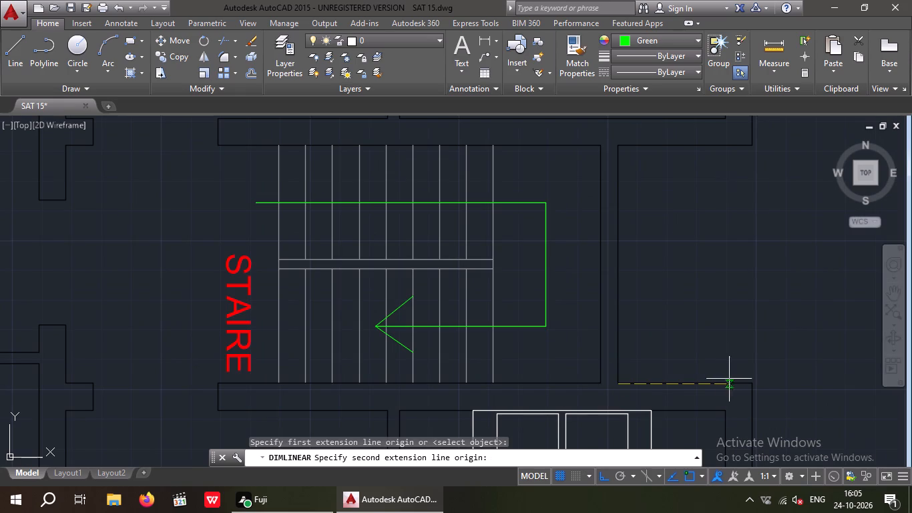
drag(749, 379, 748, 373)
scroll(737, 295, down, 1)
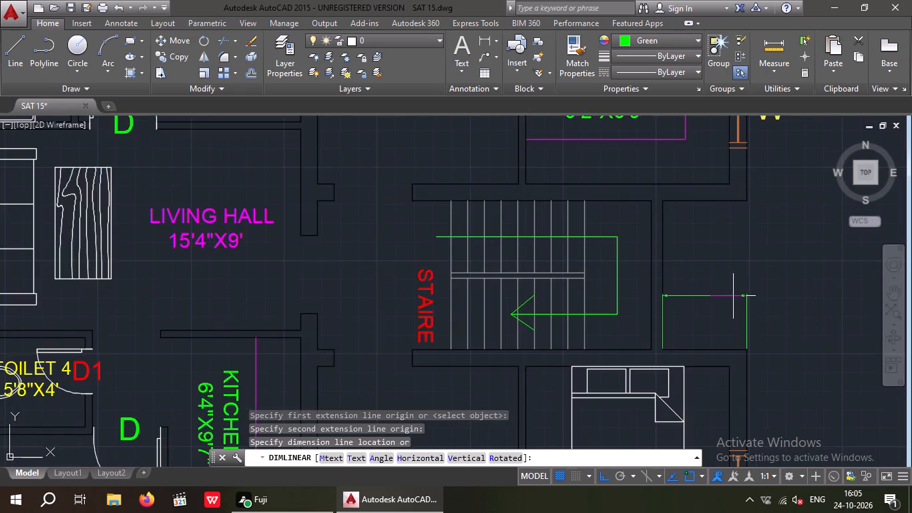
scroll(724, 297, up, 4)
key(Escape)
scroll(652, 271, down, 5)
middle_drag(342, 287, 606, 298)
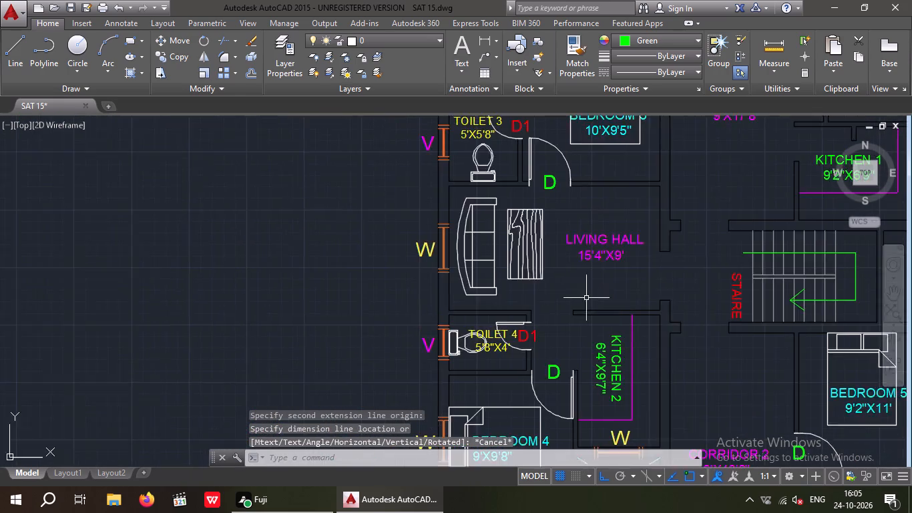
Trim the inner line of the building's outer side wall between the two staircase walls.
scroll(573, 300, down, 2)
middle_drag(264, 314, 340, 303)
key(Escape)
key(Escape)
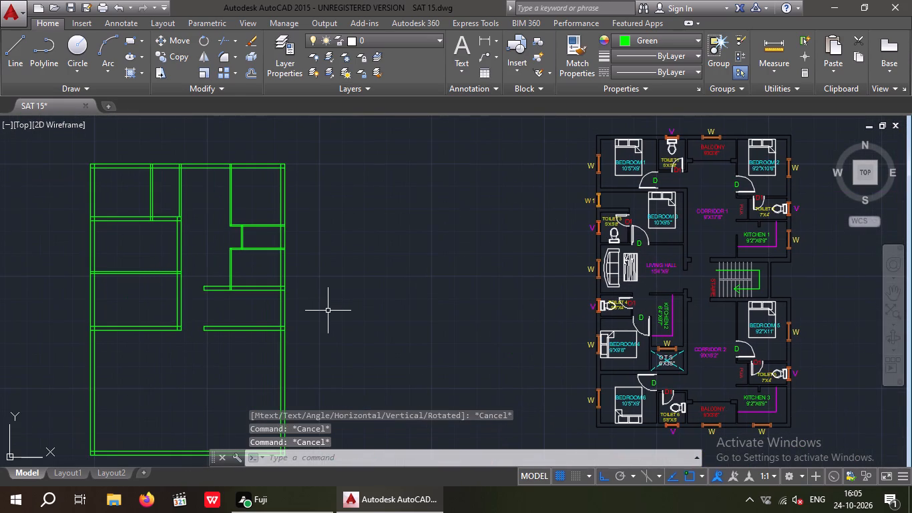
scroll(312, 307, down, 1)
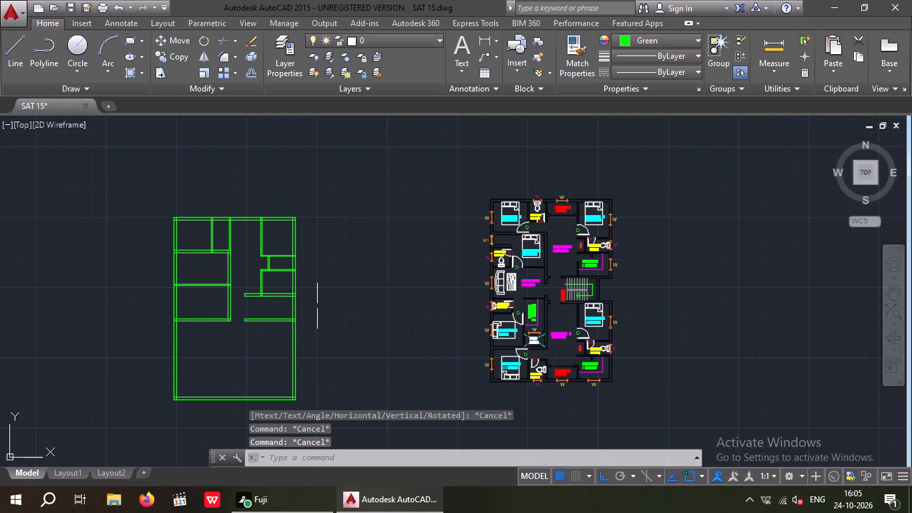
scroll(312, 309, up, 2)
scroll(256, 306, up, 2)
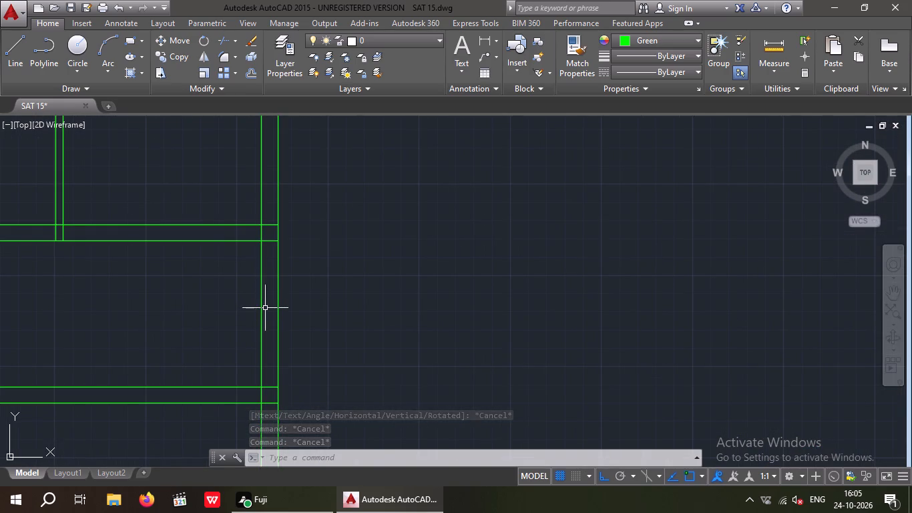
key(t)
key(r)
key(space)
key(space)
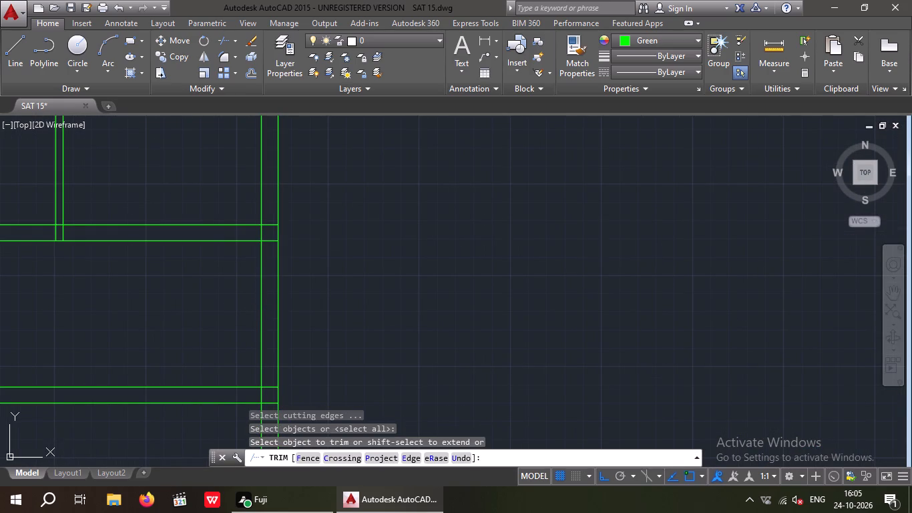
click(260, 315)
key(Escape)
key(Escape)
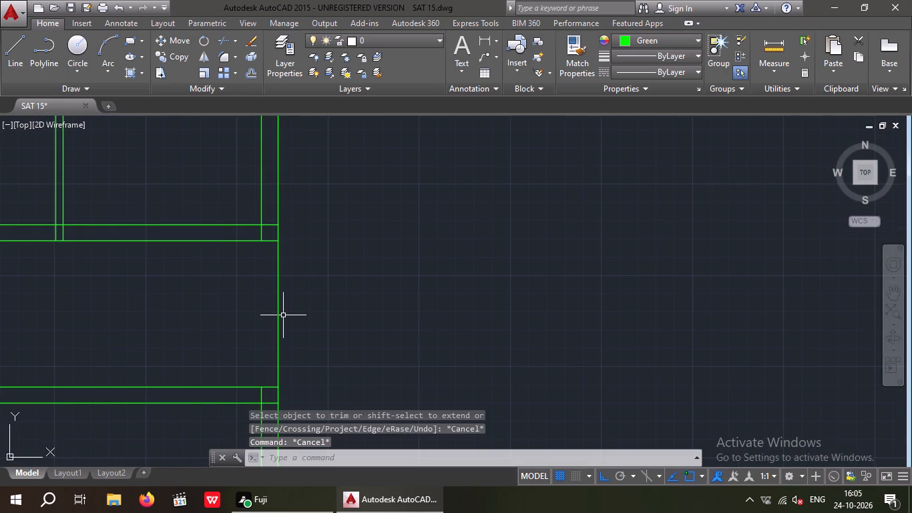
Offset the building's outer side wall line 3'9" inward across the staircase area.
key(o)
key(Return)
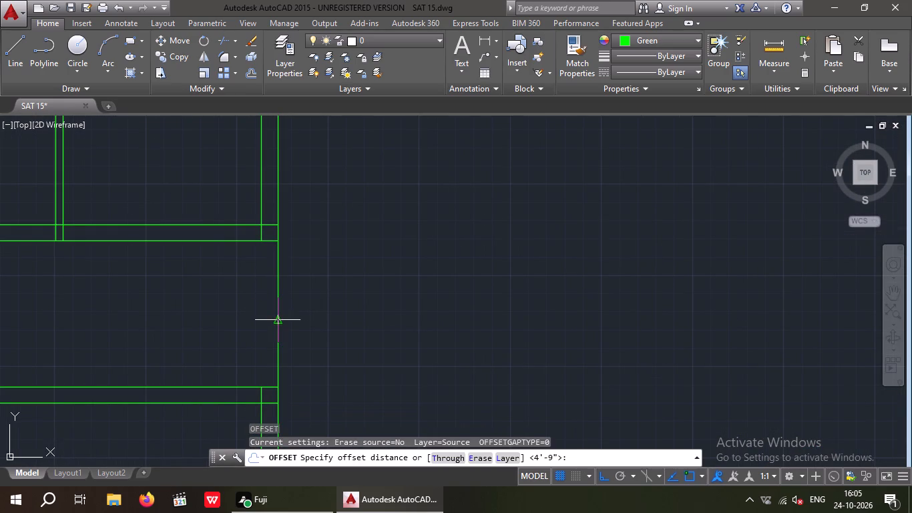
key(3)
key(apostrophe)
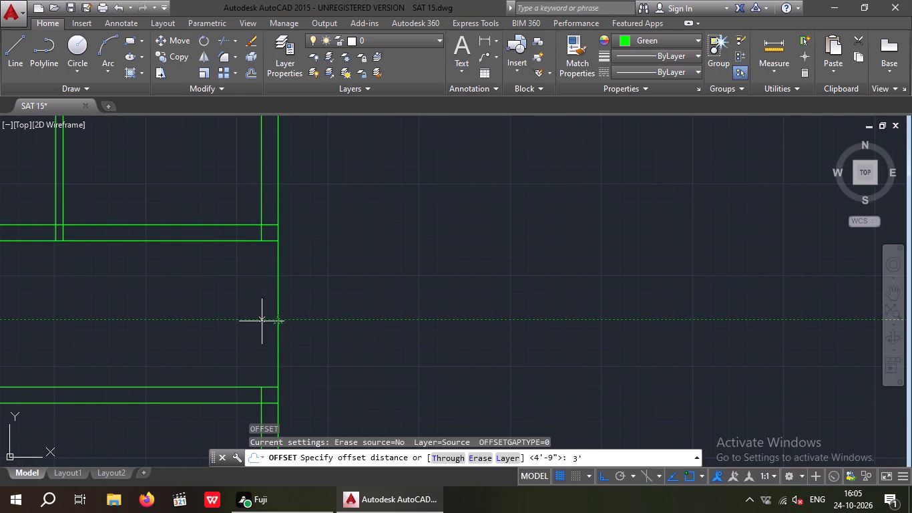
key(9)
key(shift+quotedbl)
key(Return)
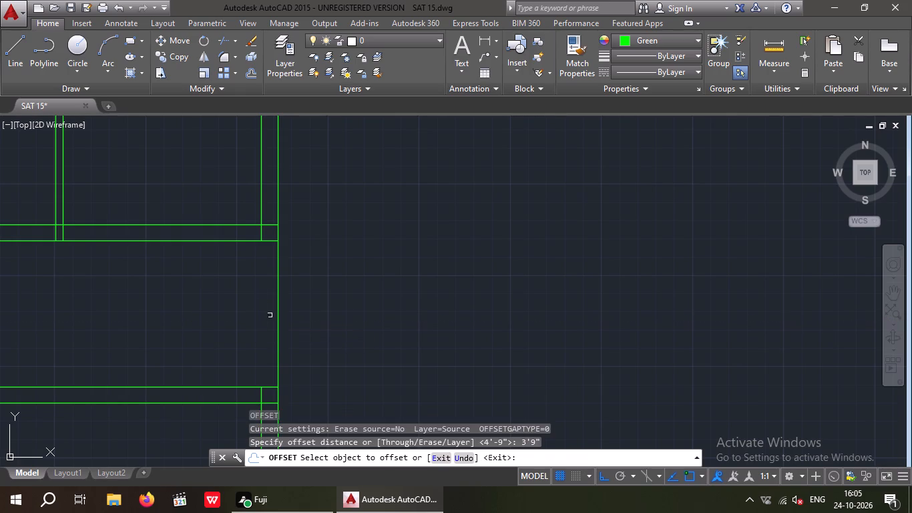
drag(277, 313, 238, 321)
click(215, 323)
key(Escape)
key(Escape)
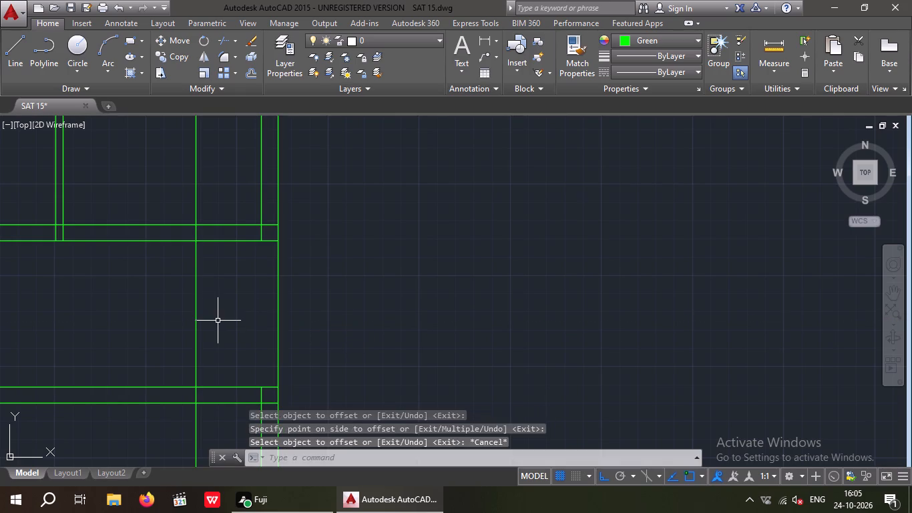
Trim the new line to run only between the staircase walls' inner faces, and remove the building's outer line between those walls.
key(t)
key(r)
key(space)
key(space)
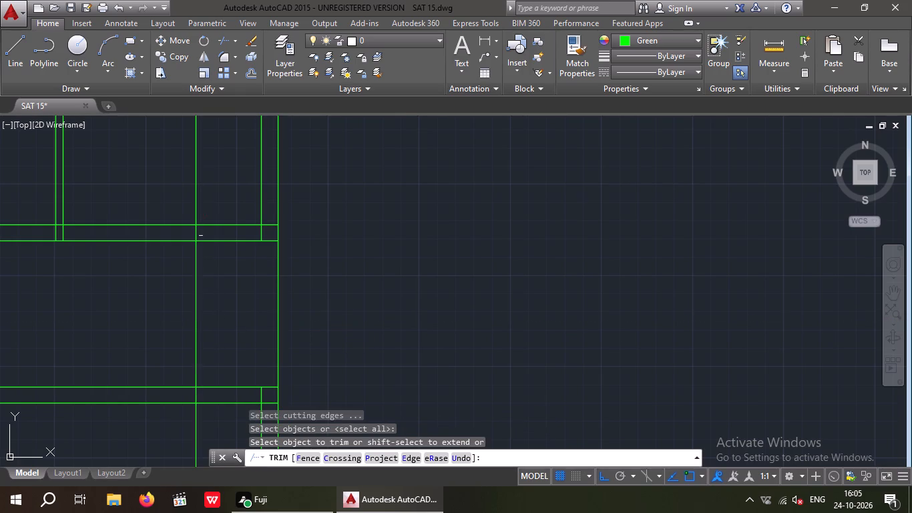
scroll(198, 217, up, 1)
click(194, 214)
scroll(198, 204, down, 2)
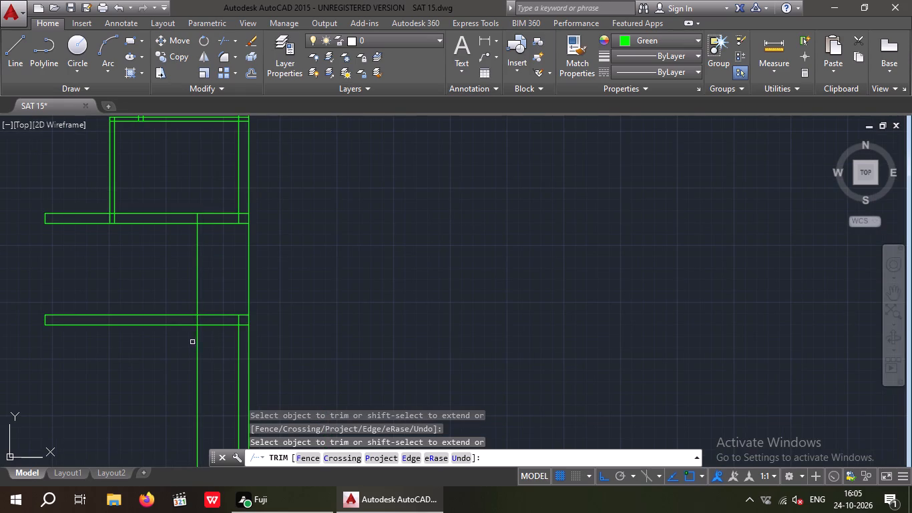
click(198, 341)
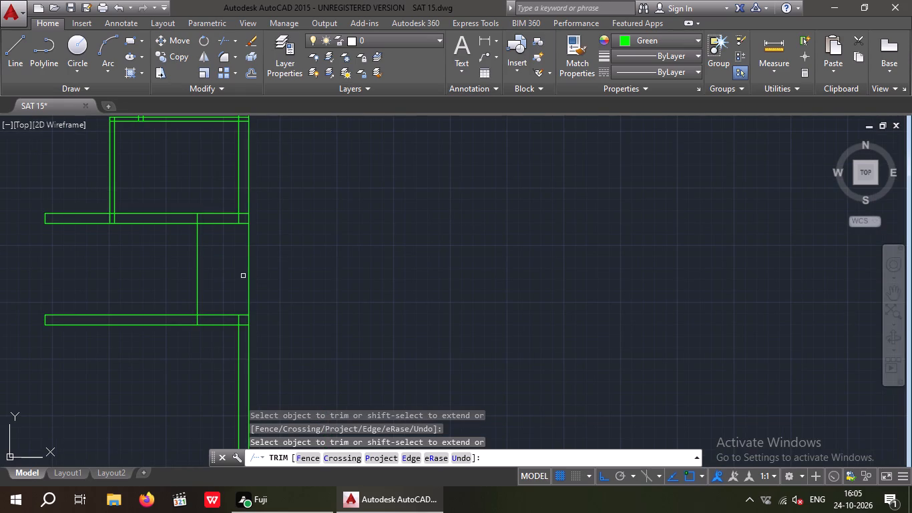
click(247, 275)
scroll(206, 248, up, 1)
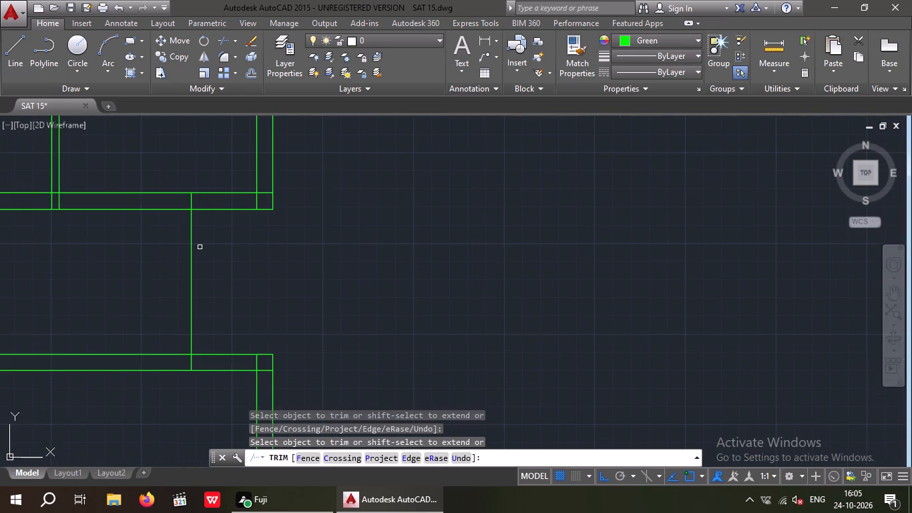
click(190, 200)
click(191, 363)
key(Escape)
key(Escape)
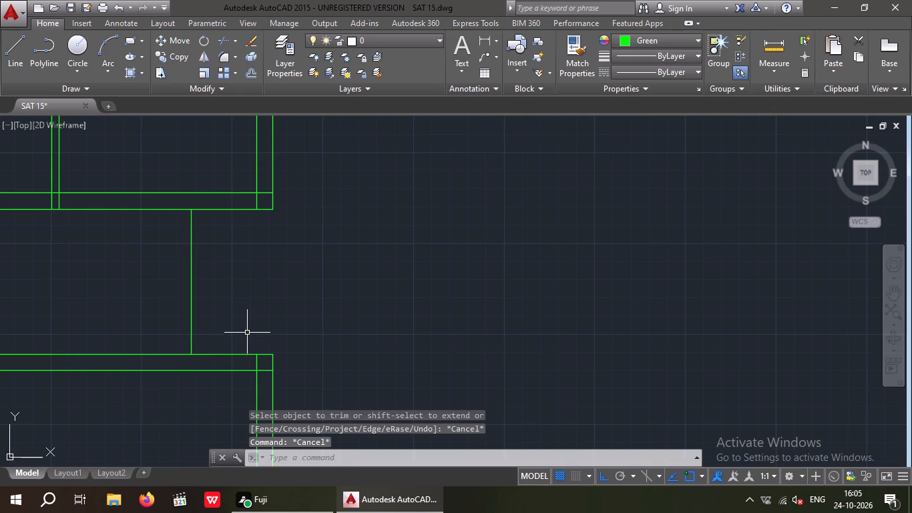
Offset the staircase's end line 3' toward the corridor to mark the landing edge.
key(o)
key(Return)
key(3)
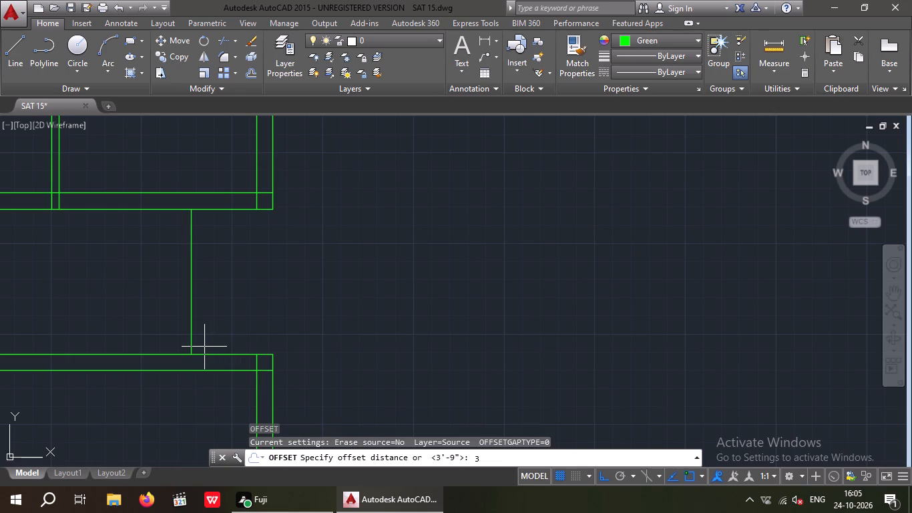
key(apostrophe)
key(Return)
drag(191, 289, 160, 299)
click(146, 304)
scroll(148, 297, down, 1)
middle_drag(150, 297, 278, 325)
key(Escape)
key(Escape)
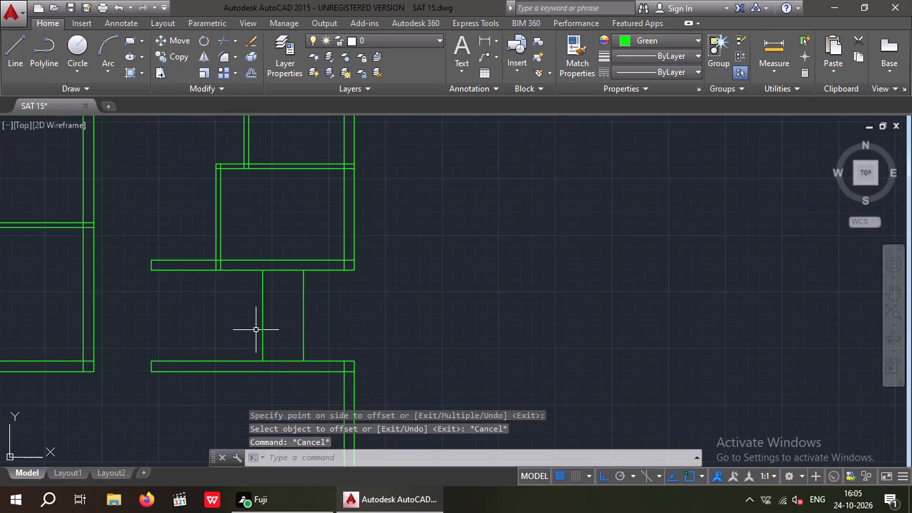
Offset the landing edge line successively by 9" toward the corridor to make five stair tread lines.
key(o)
key(Return)
key(9)
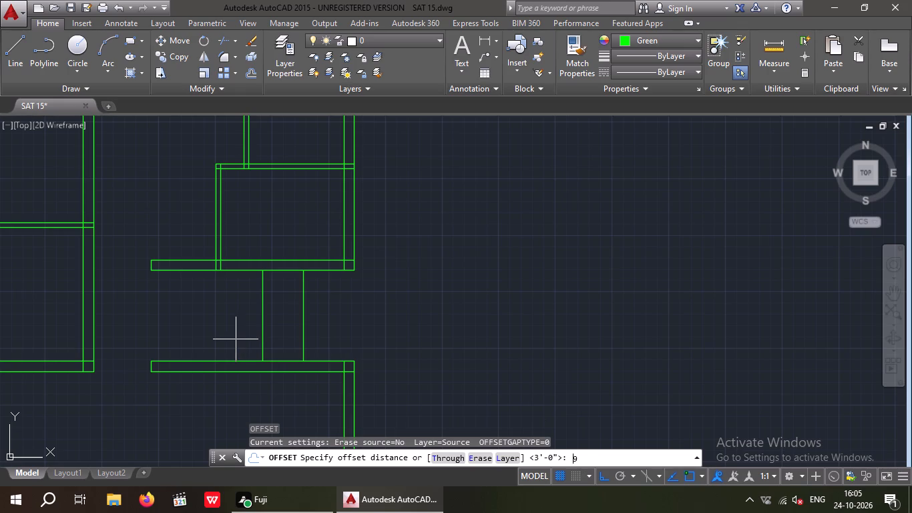
key(shift+quotedbl)
key(Return)
scroll(250, 327, up, 2)
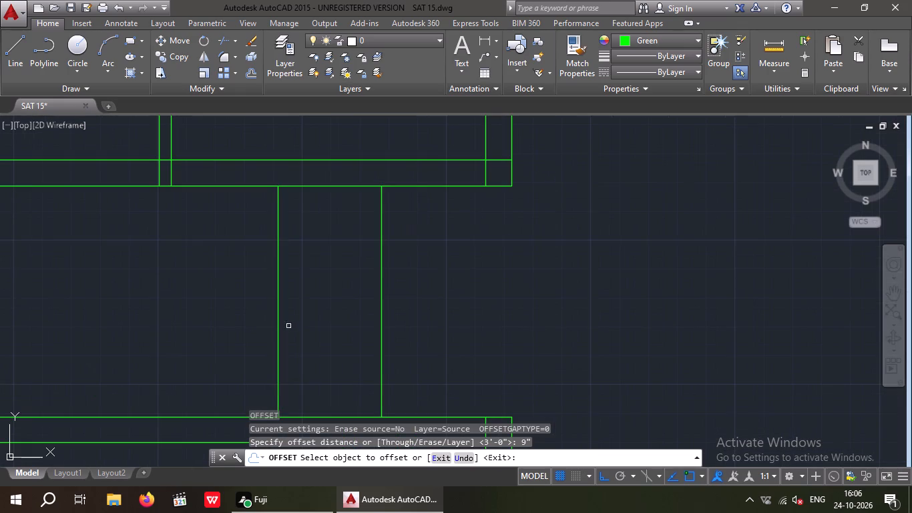
scroll(279, 330, down, 1)
drag(279, 331, 236, 337)
click(227, 337)
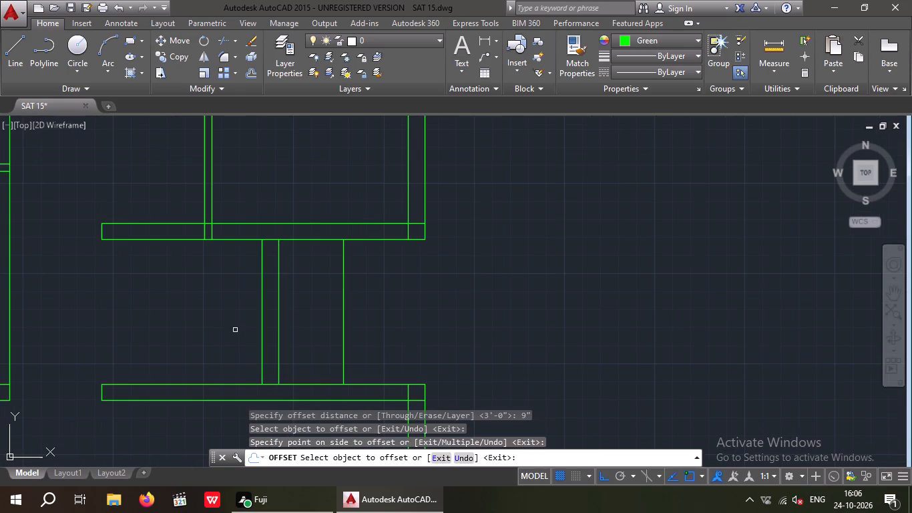
drag(262, 318, 230, 333)
click(222, 335)
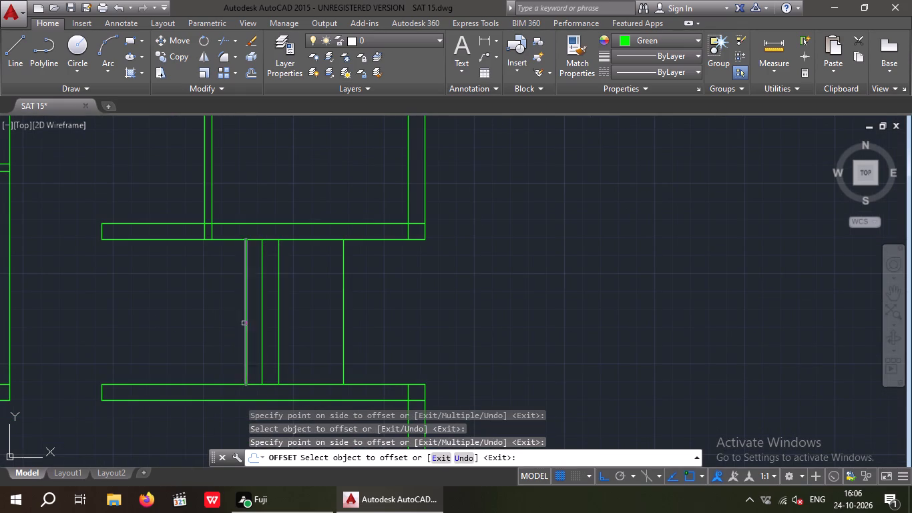
drag(246, 323, 214, 337)
click(204, 339)
drag(228, 322, 205, 337)
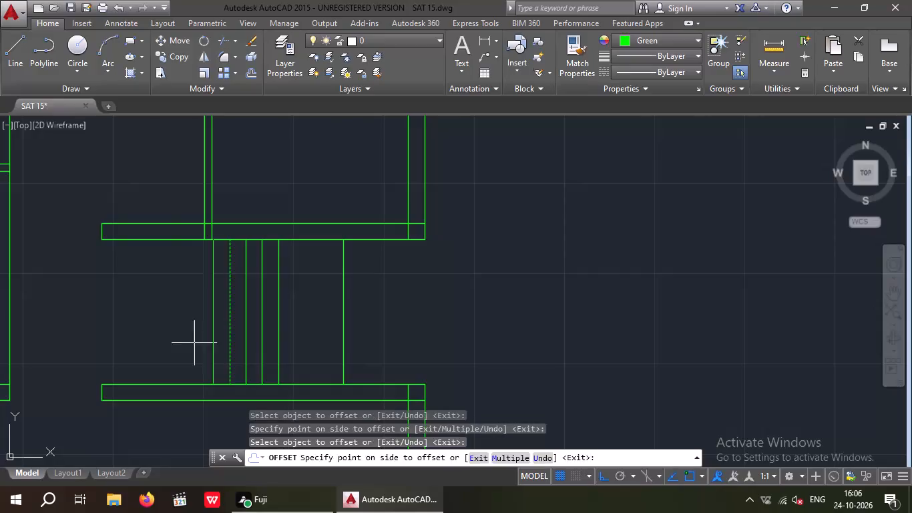
click(194, 343)
drag(214, 322, 189, 341)
click(180, 345)
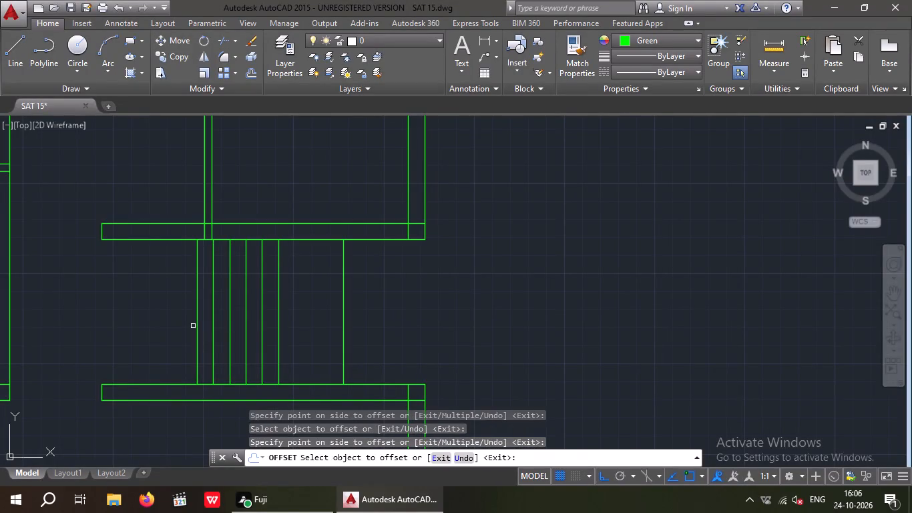
Add three more tread lines toward the corridor, each offset 9" from the previous one.
drag(196, 326, 174, 337)
click(174, 337)
drag(181, 329, 157, 344)
click(154, 345)
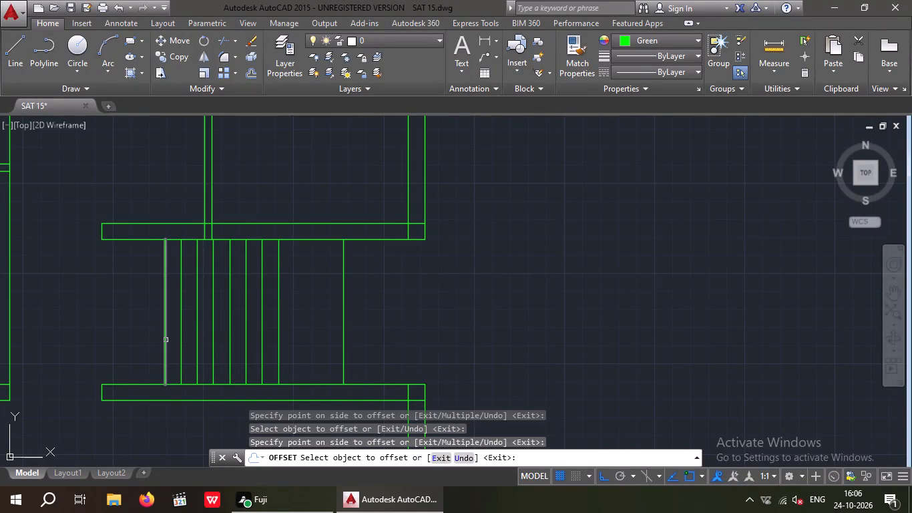
click(162, 340)
drag(164, 341, 144, 349)
click(134, 350)
scroll(134, 347, down, 1)
middle_drag(174, 363, 232, 375)
key(Escape)
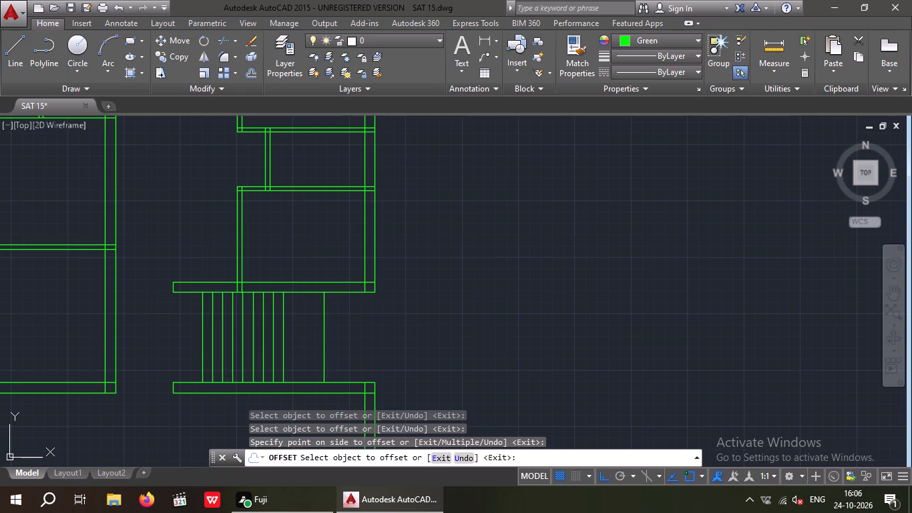
key(Escape)
key(Escape)
Draw a horizontal line about 10' long from the midpoint of the staircase's end line past the last tread.
key(l)
key(space)
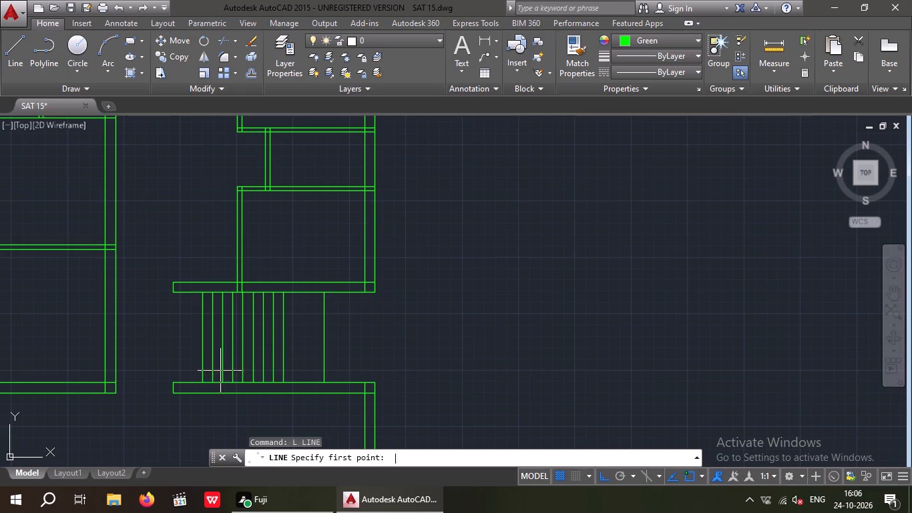
drag(323, 341, 275, 346)
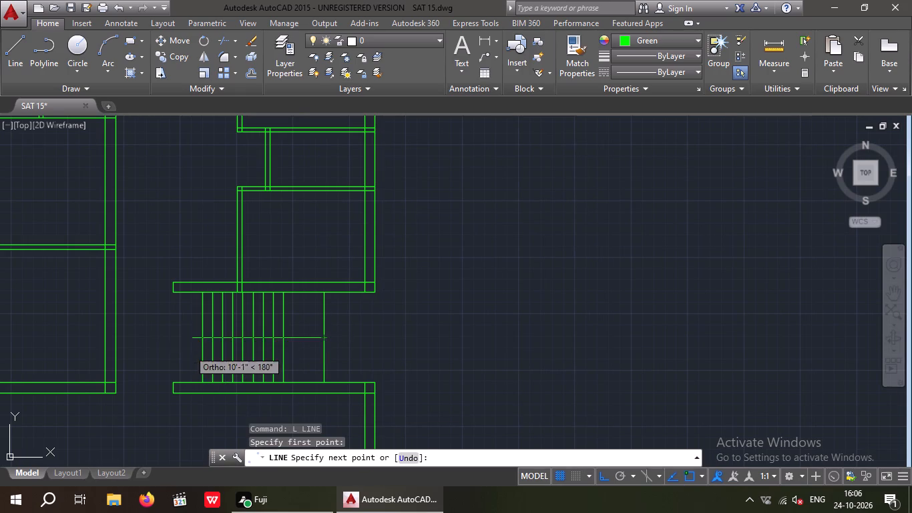
scroll(196, 348, up, 2)
click(170, 335)
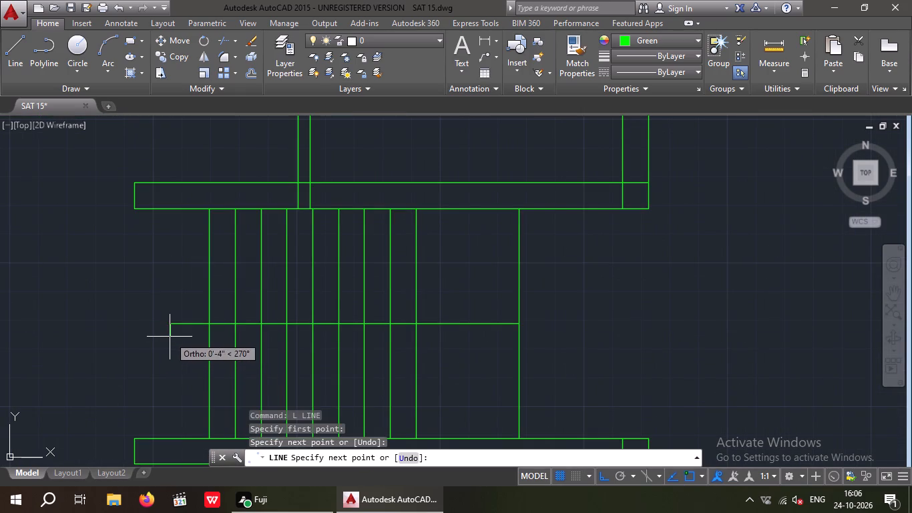
key(Escape)
key(Escape)
Offset the staircase's horizontal centre line 1.5" to both sides, above and below.
key(o)
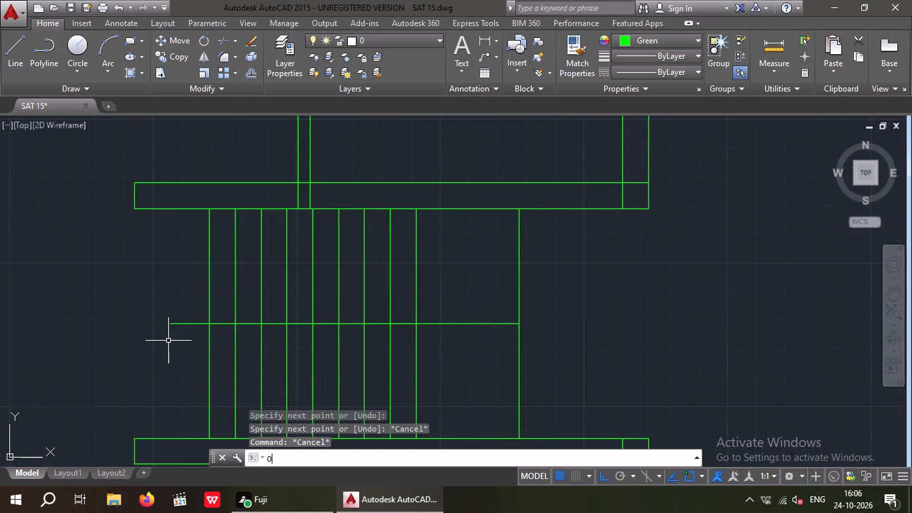
key(Return)
text(1.)
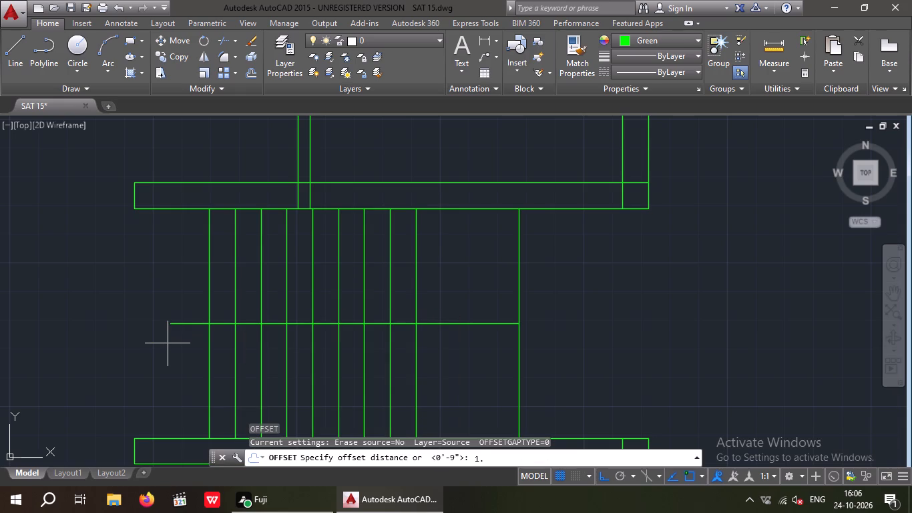
key(5)
key(shift+quotedbl)
key(Return)
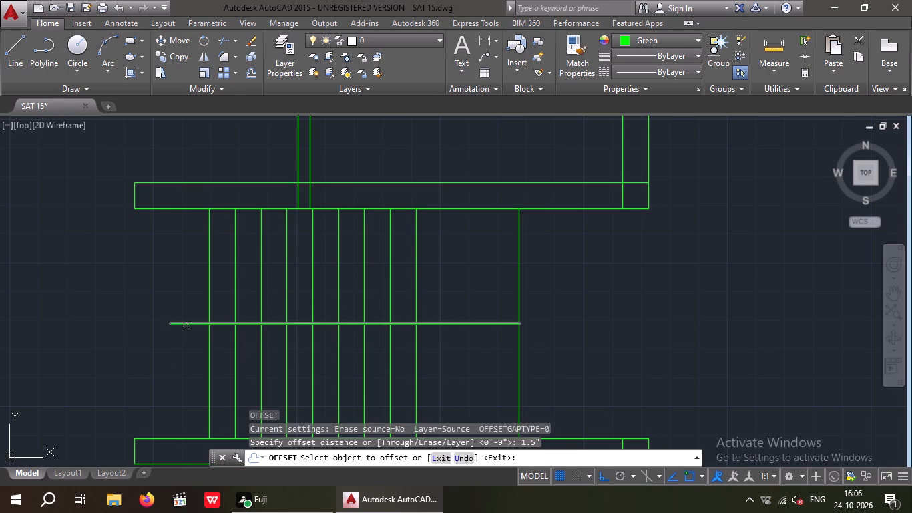
click(186, 325)
click(176, 290)
scroll(177, 335, up, 2)
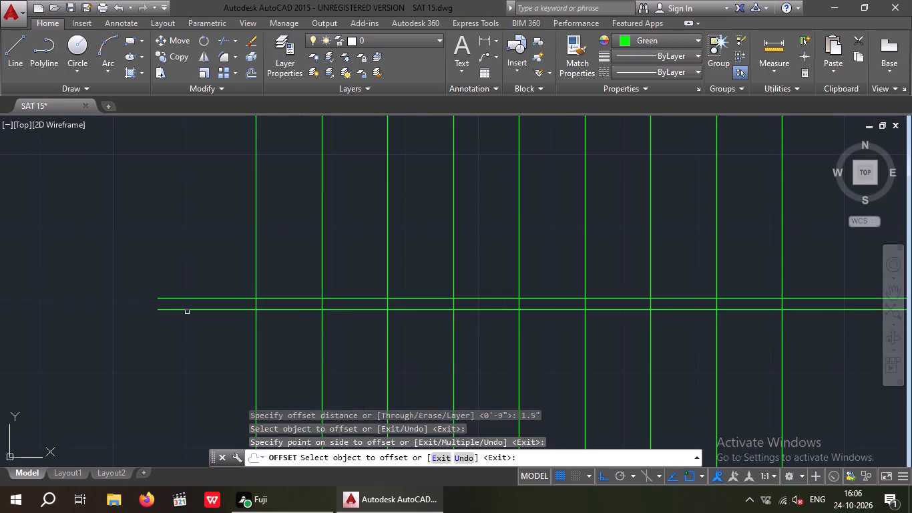
drag(189, 309, 184, 337)
click(180, 346)
scroll(176, 340, down, 1)
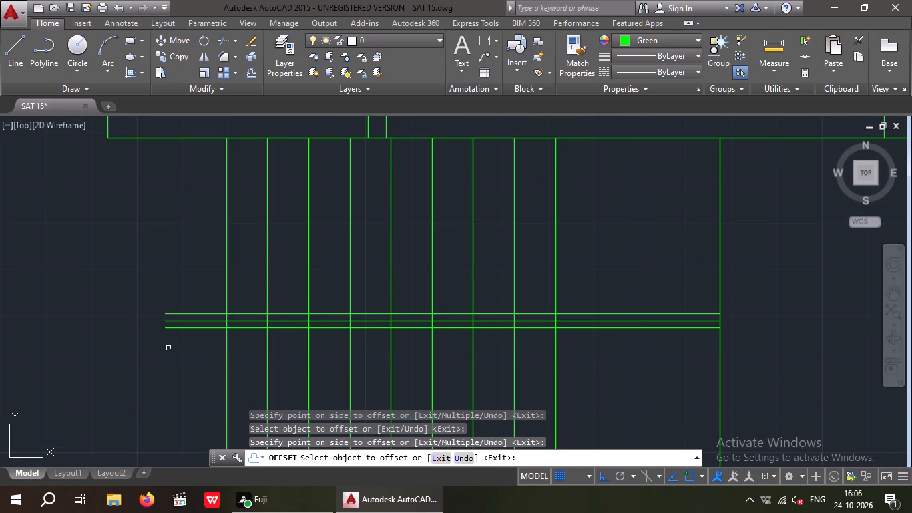
key(Escape)
scroll(204, 320, up, 4)
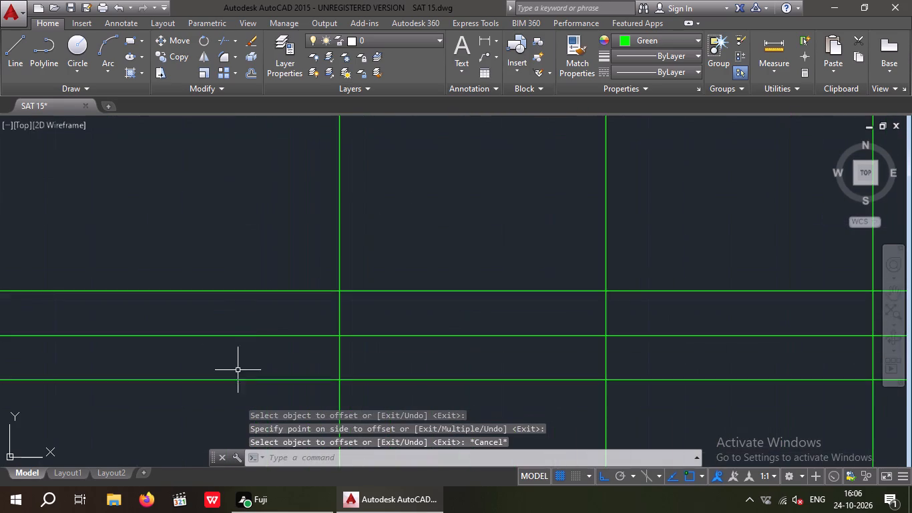
Delete the staircase's horizontal centre line between its two 1.5" offset lines.
drag(234, 352, 219, 351)
click(204, 309)
key(Delete)
scroll(200, 316, down, 2)
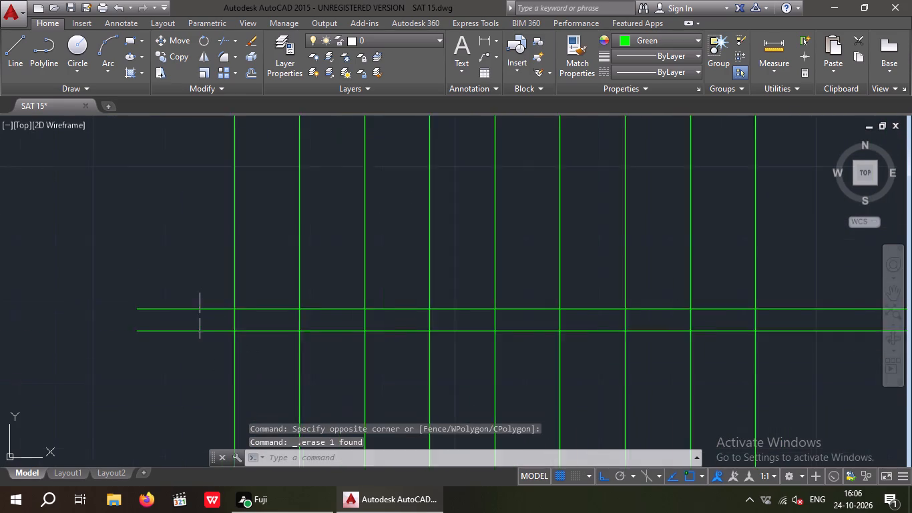
scroll(200, 316, down, 4)
middle_drag(215, 333, 148, 347)
key(Escape)
key(Escape)
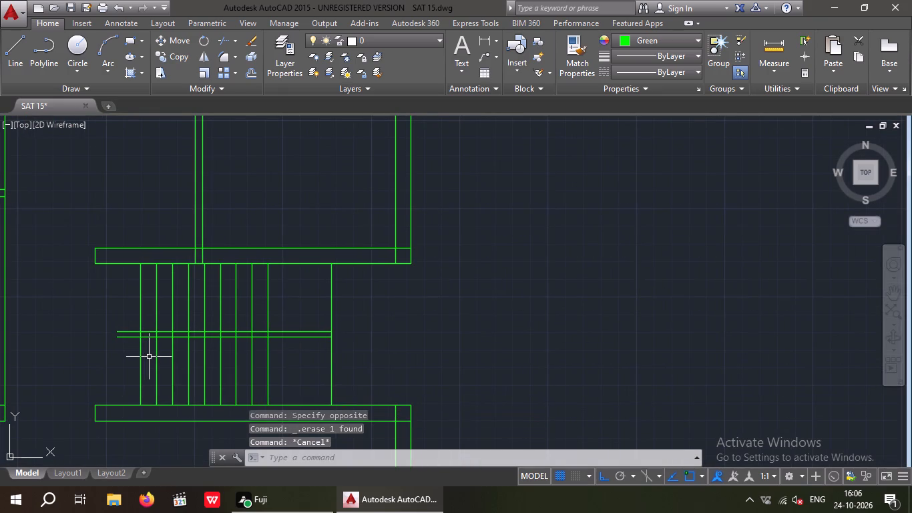
Trim the two horizontal railing lines off the landing, between the first tread line and the staircase's end line.
key(t)
key(r)
key(space)
key(space)
scroll(306, 338, up, 3)
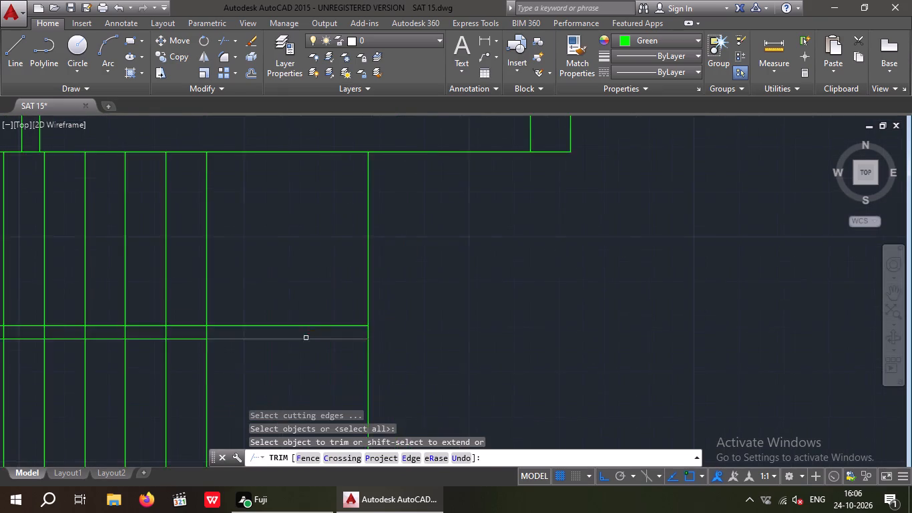
drag(309, 366, 272, 333)
click(253, 291)
Trim away the parts of the intermediate tread lines that lie between the two horizontal railing lines.
scroll(255, 291, down, 3)
middle_drag(275, 324, 347, 327)
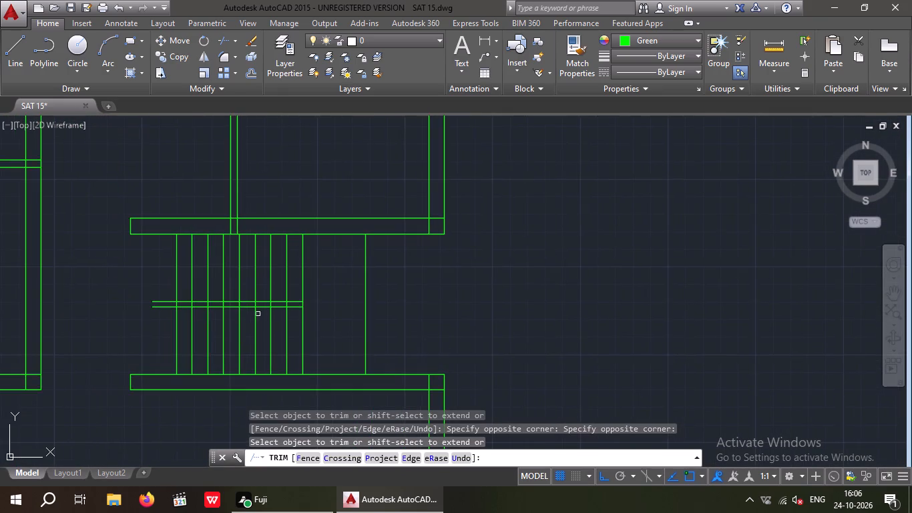
scroll(264, 305, up, 4)
drag(428, 307, 327, 309)
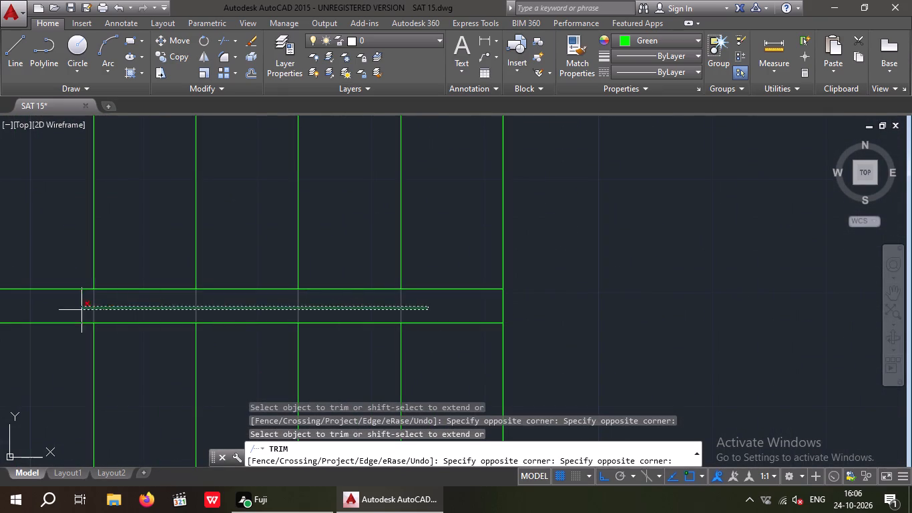
click(81, 310)
scroll(91, 307, down, 2)
middle_drag(113, 313, 351, 304)
scroll(294, 303, up, 1)
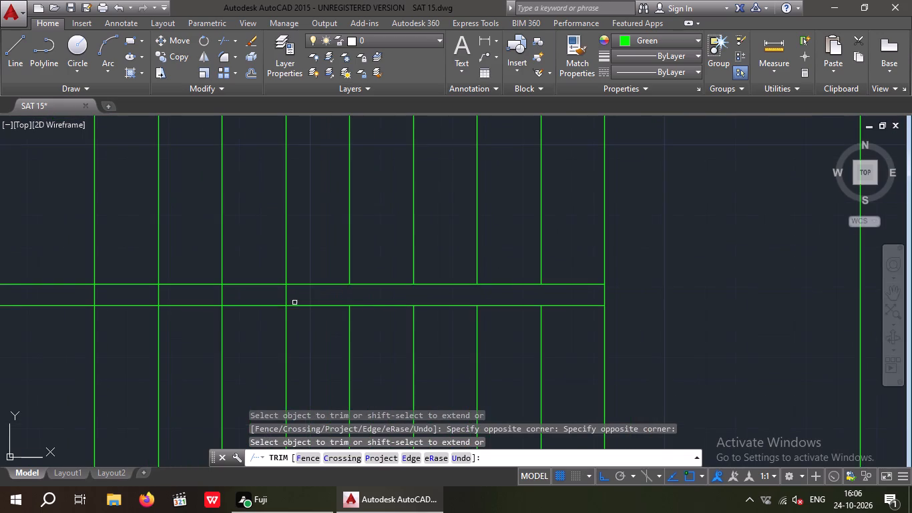
drag(297, 293, 252, 296)
click(147, 297)
Trim the ends of the two railing lines that project past the last tread on the corridor side.
scroll(158, 291, down, 1)
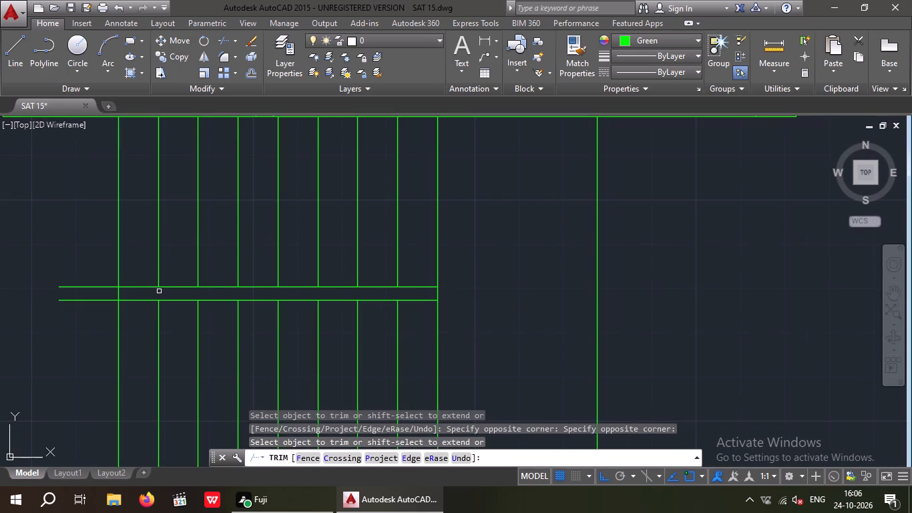
drag(93, 313, 81, 307)
click(53, 259)
Trim the partition wall lines where they cross the staircase's upper wall.
scroll(55, 266, down, 2)
middle_drag(86, 303, 204, 301)
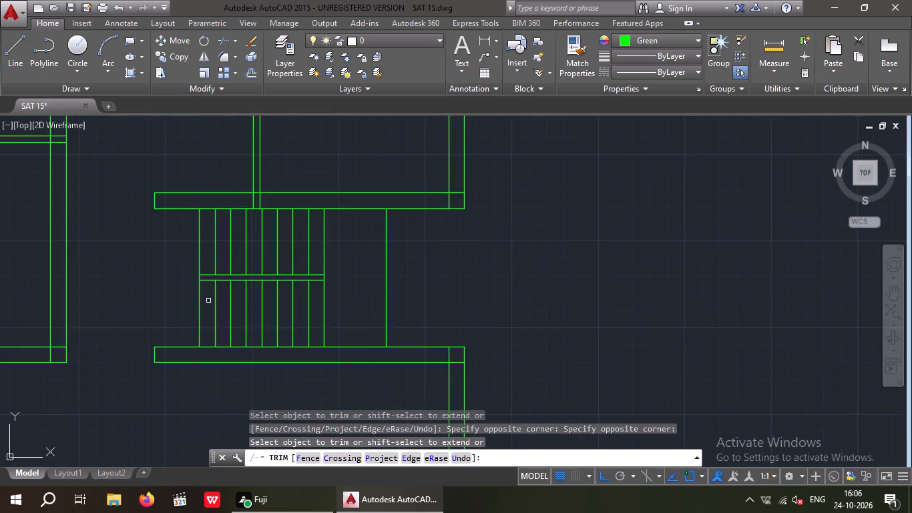
scroll(192, 300, down, 2)
middle_drag(220, 311, 367, 300)
scroll(377, 258, up, 3)
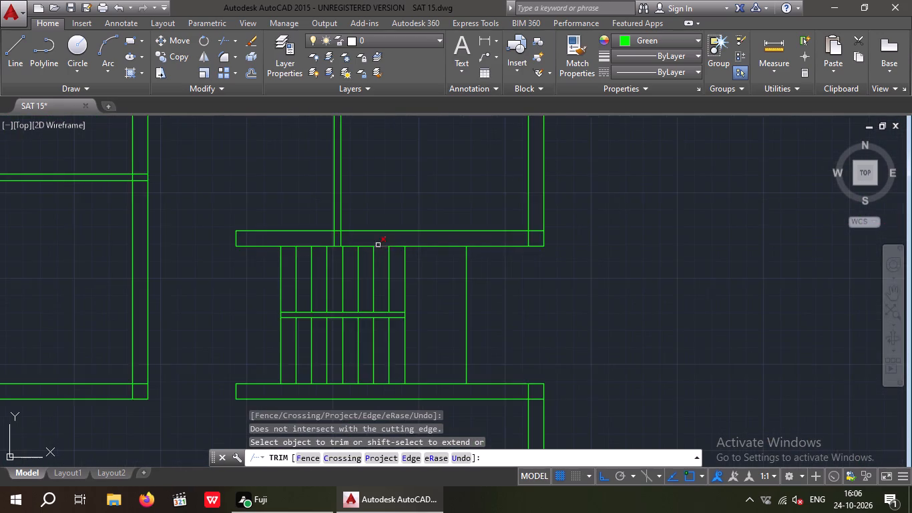
scroll(343, 240, up, 3)
drag(350, 229, 270, 245)
click(270, 245)
scroll(270, 233, down, 6)
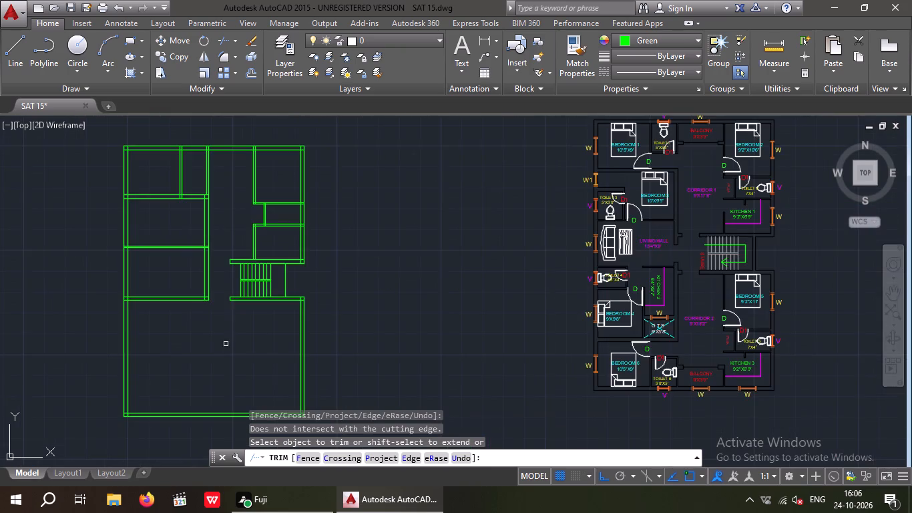
middle_drag(222, 356, 314, 326)
key(Escape)
key(Escape)
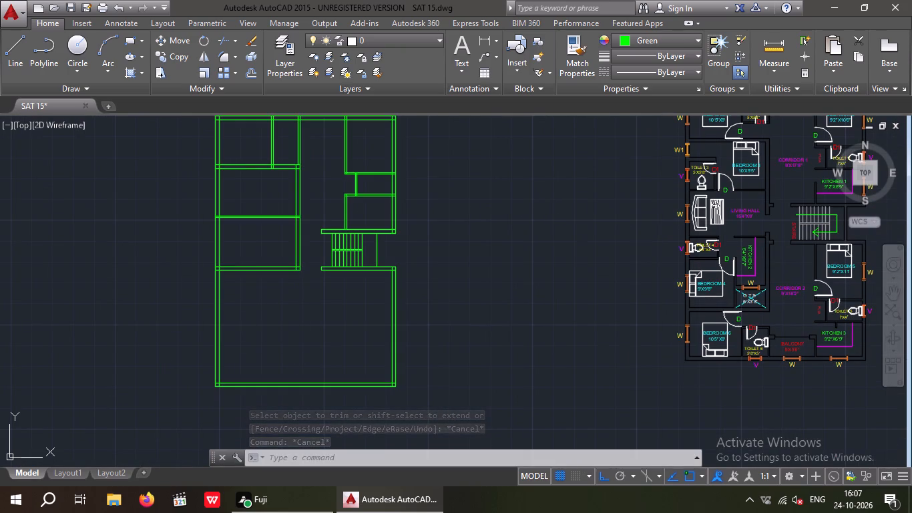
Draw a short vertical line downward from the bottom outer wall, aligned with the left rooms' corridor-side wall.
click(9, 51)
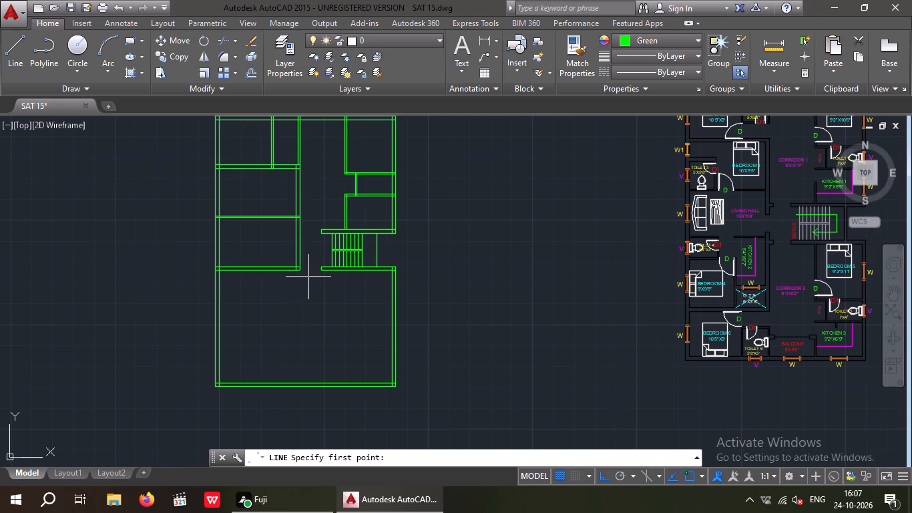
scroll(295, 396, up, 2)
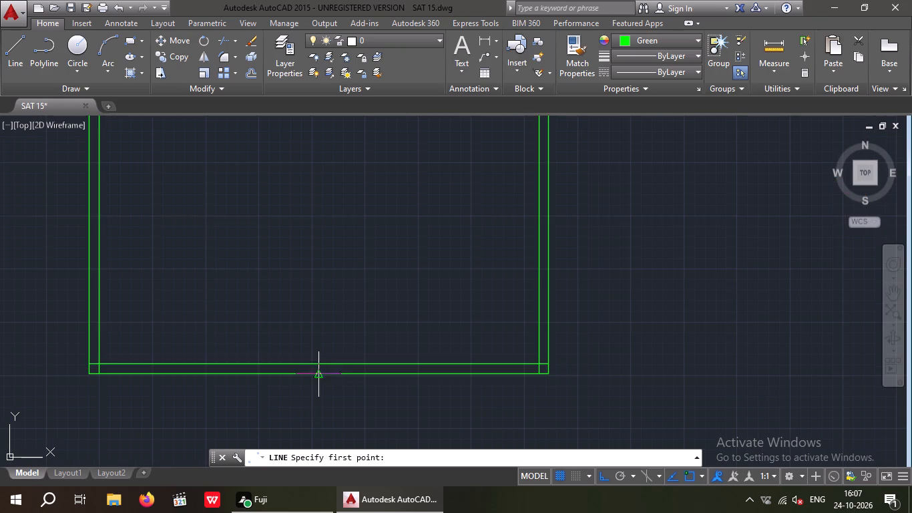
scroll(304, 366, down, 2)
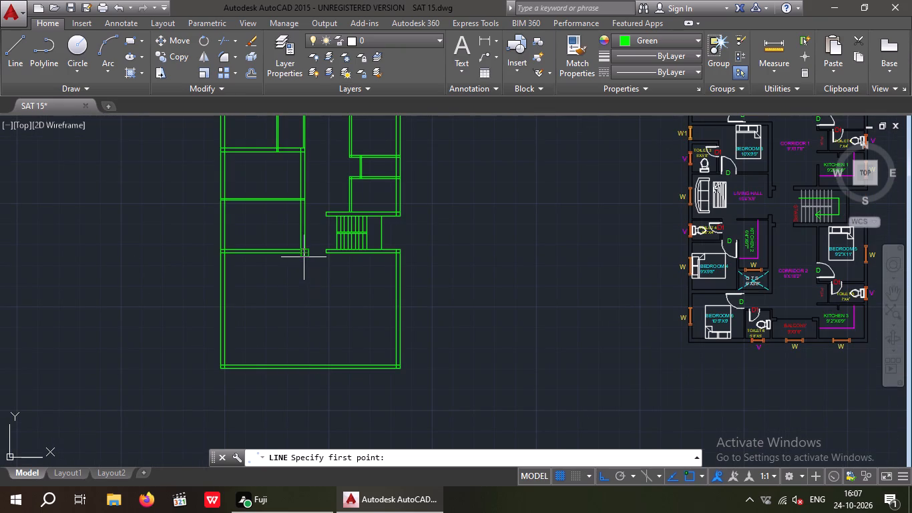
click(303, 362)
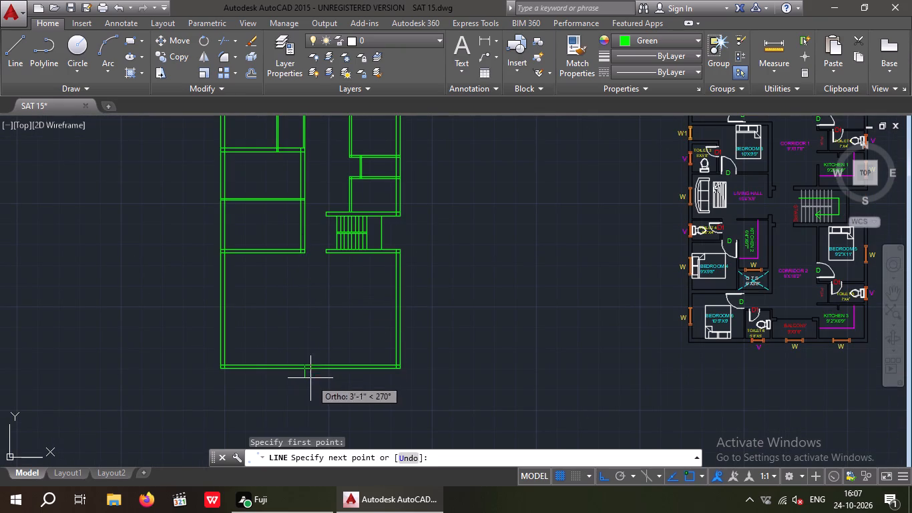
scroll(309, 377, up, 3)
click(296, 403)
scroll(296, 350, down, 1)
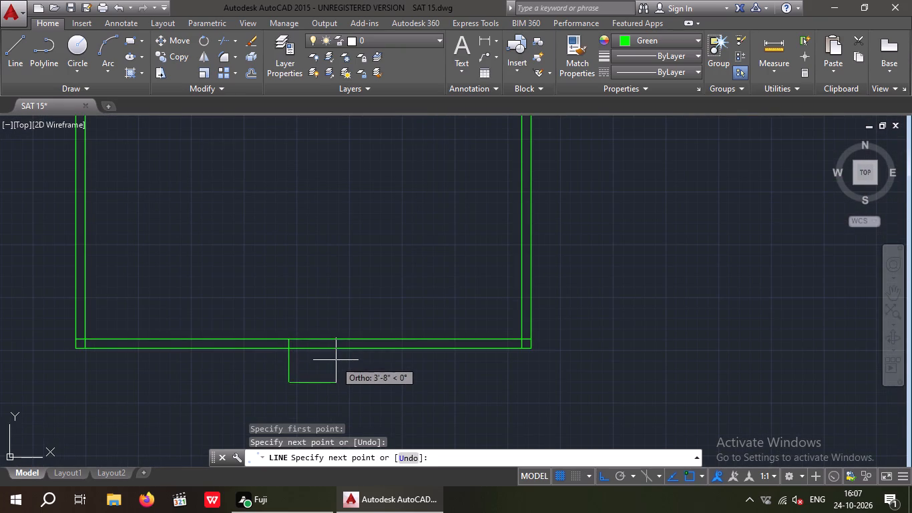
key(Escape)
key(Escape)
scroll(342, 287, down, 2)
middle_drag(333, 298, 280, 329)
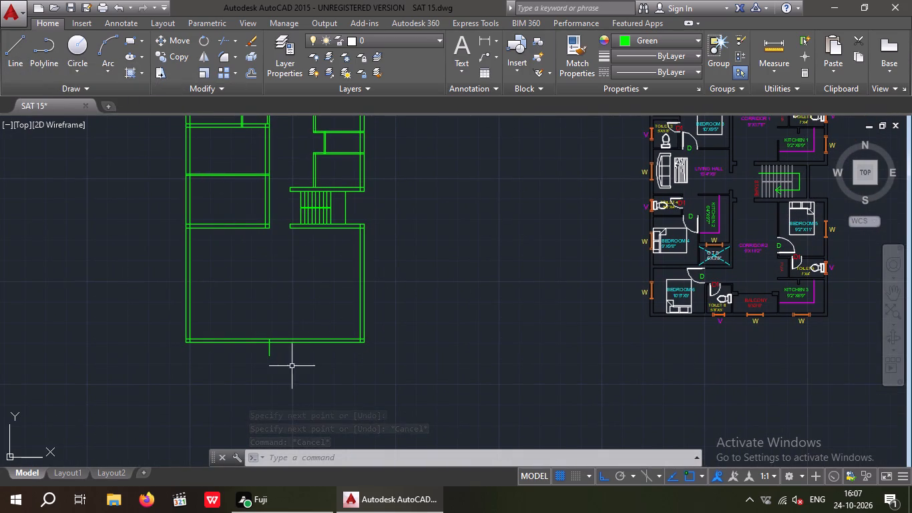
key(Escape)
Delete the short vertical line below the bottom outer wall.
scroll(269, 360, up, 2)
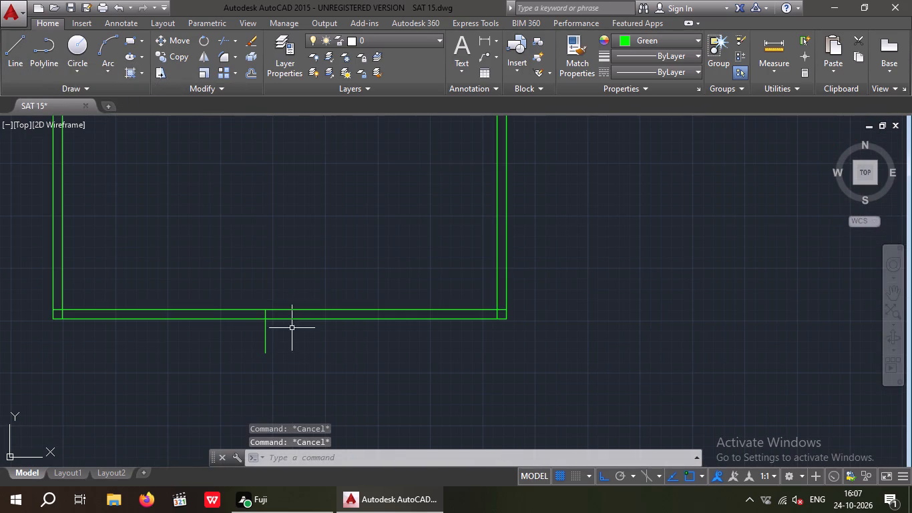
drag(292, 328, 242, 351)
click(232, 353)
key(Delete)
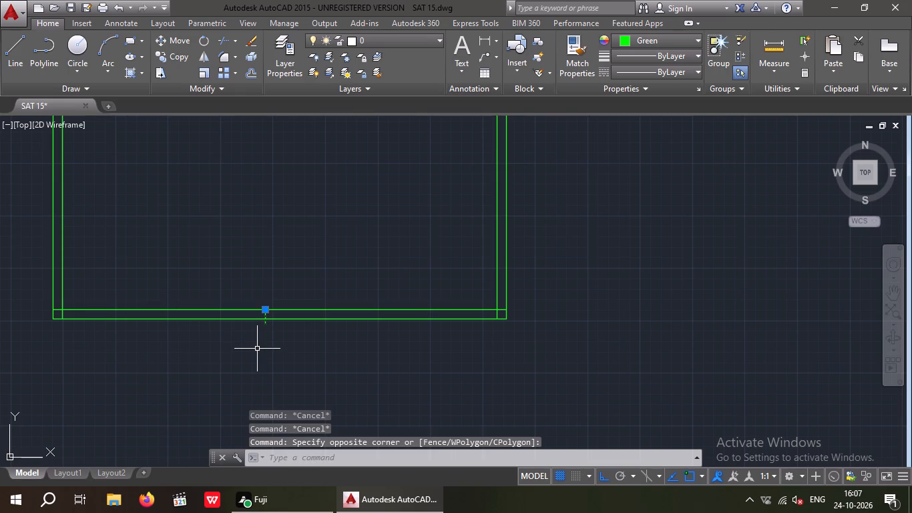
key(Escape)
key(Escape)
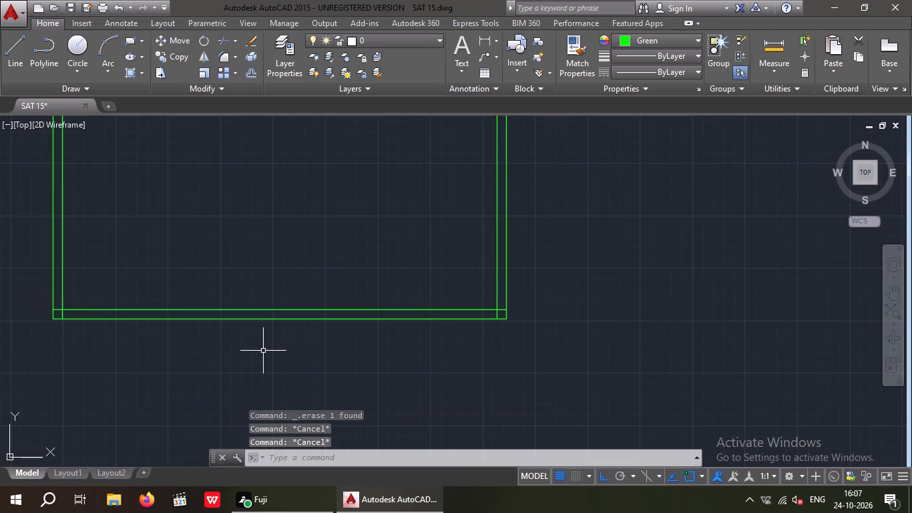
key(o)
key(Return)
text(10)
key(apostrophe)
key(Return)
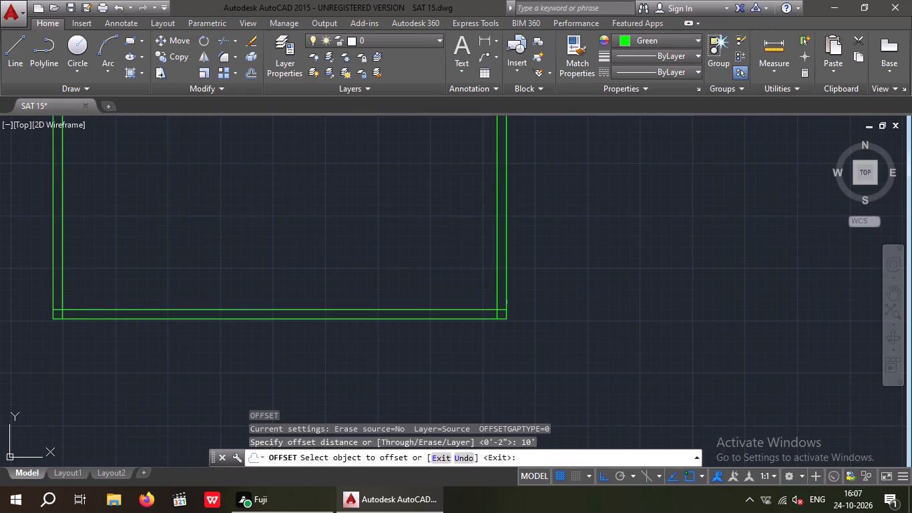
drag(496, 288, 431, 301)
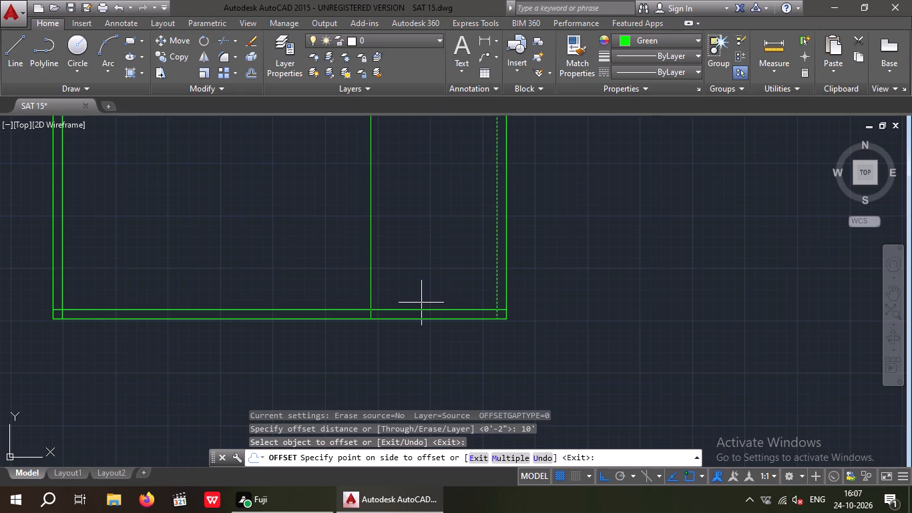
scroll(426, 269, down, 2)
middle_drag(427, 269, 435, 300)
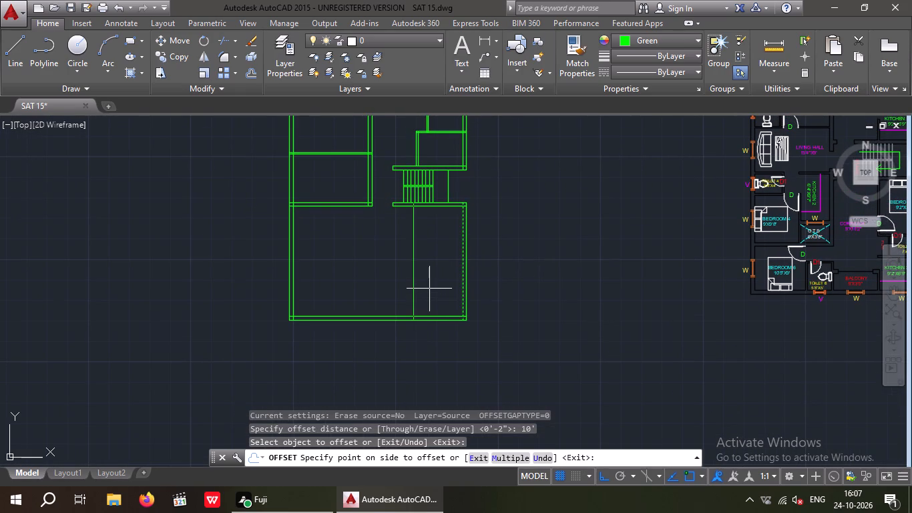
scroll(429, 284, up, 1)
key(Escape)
Offset the inner line of the right outer wall below the staircase 6' into the plan.
key(o)
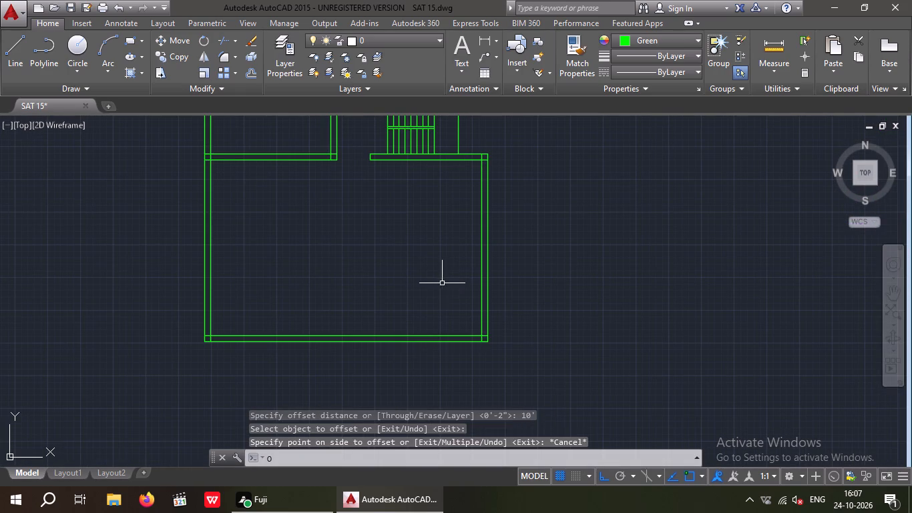
key(Return)
key(6)
key(apostrophe)
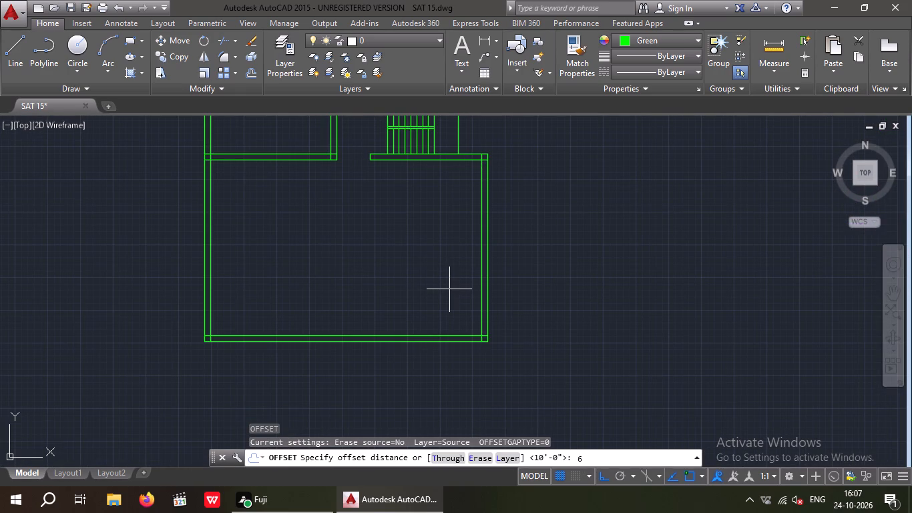
key(Return)
scroll(476, 308, up, 1)
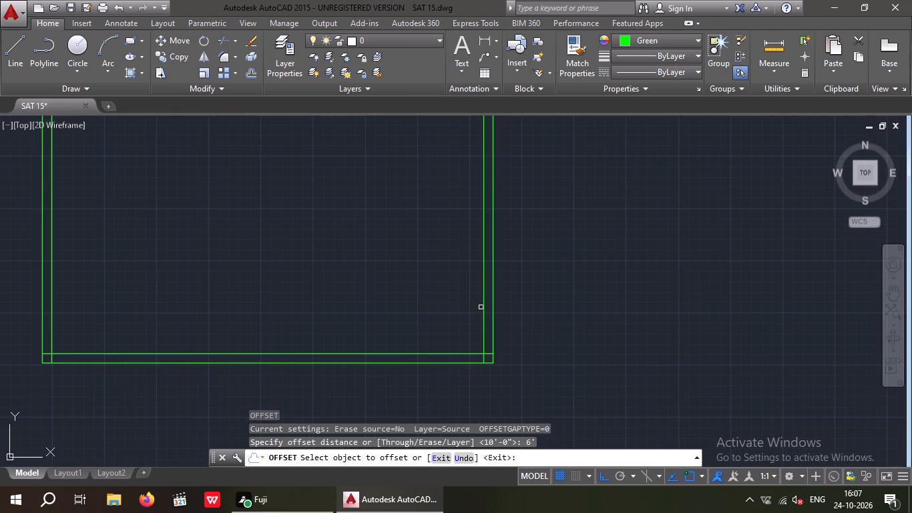
drag(483, 306, 447, 325)
click(423, 327)
key(Escape)
key(Escape)
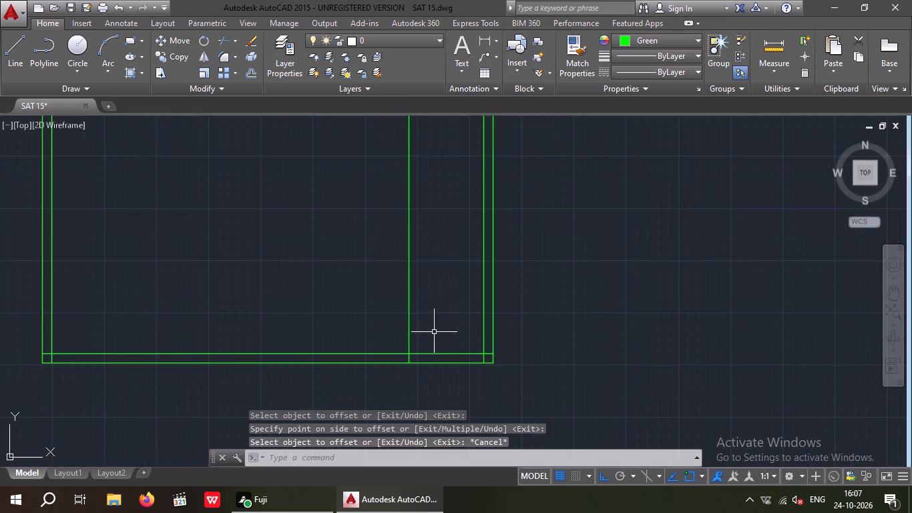
key(Escape)
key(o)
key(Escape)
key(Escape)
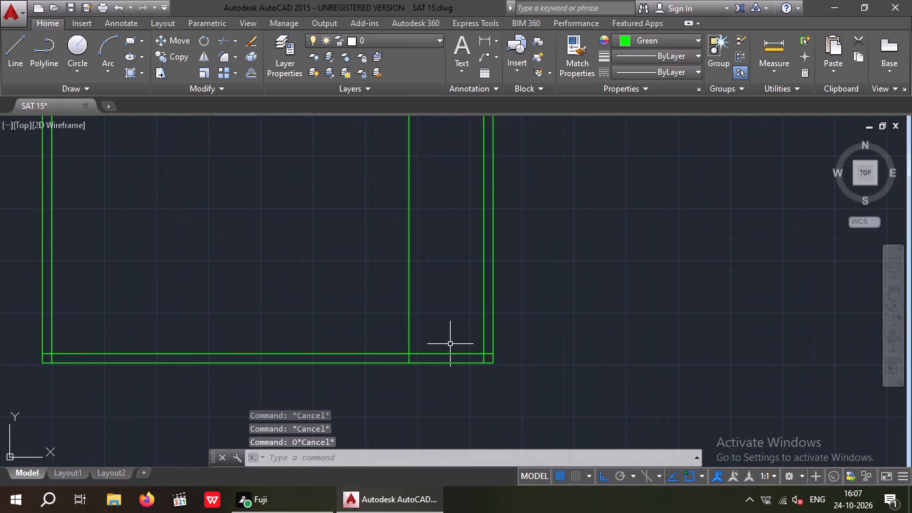
Offset the new vertical line below the staircase 12' toward the left rooms.
key(o)
key(Return)
key(1)
key(2)
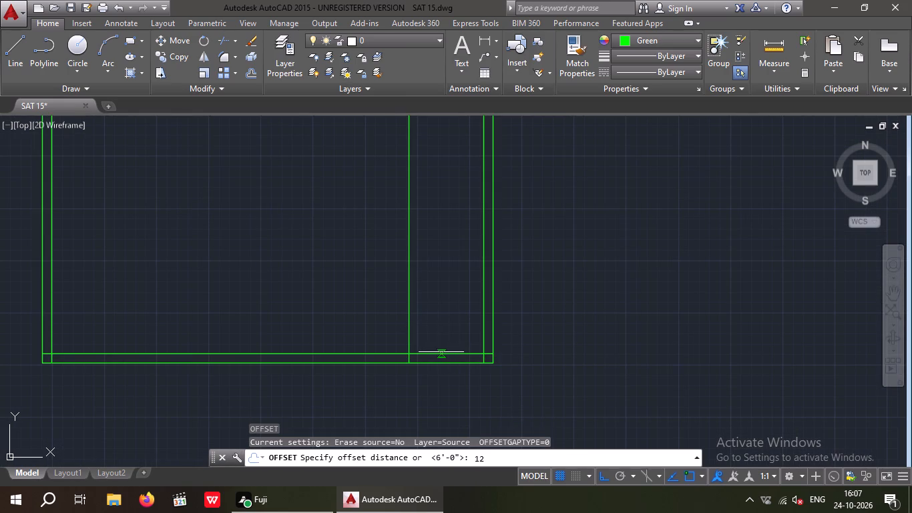
key(apostrophe)
key(Return)
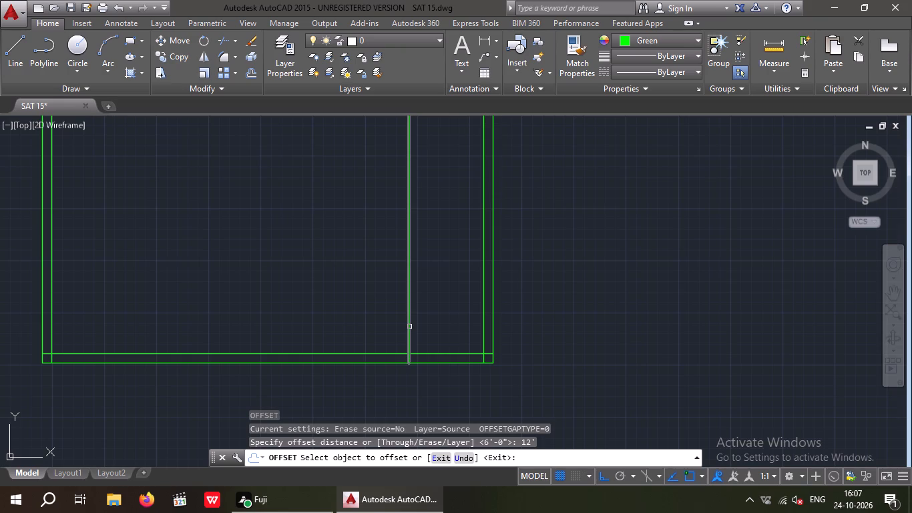
drag(409, 327, 365, 336)
click(353, 337)
scroll(355, 325, down, 2)
middle_click(350, 306)
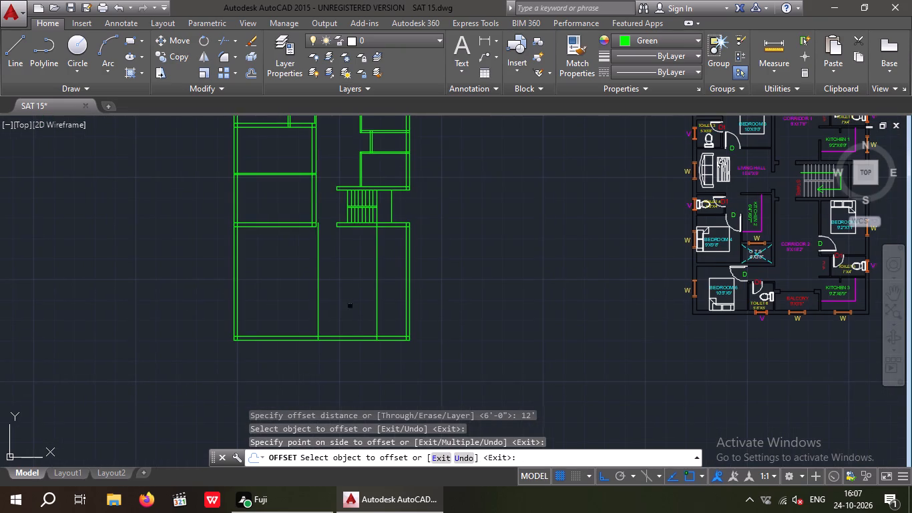
scroll(332, 275, up, 1)
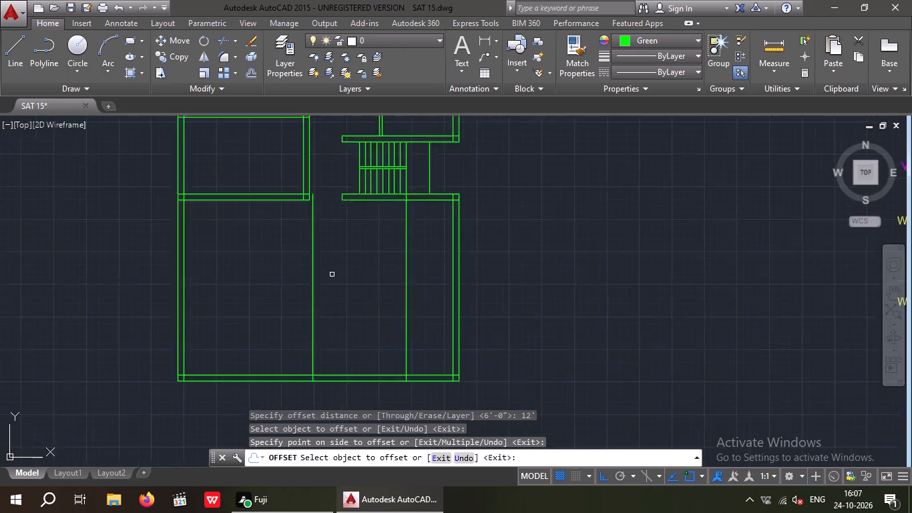
scroll(332, 275, up, 1)
middle_drag(343, 258, 351, 343)
key(Escape)
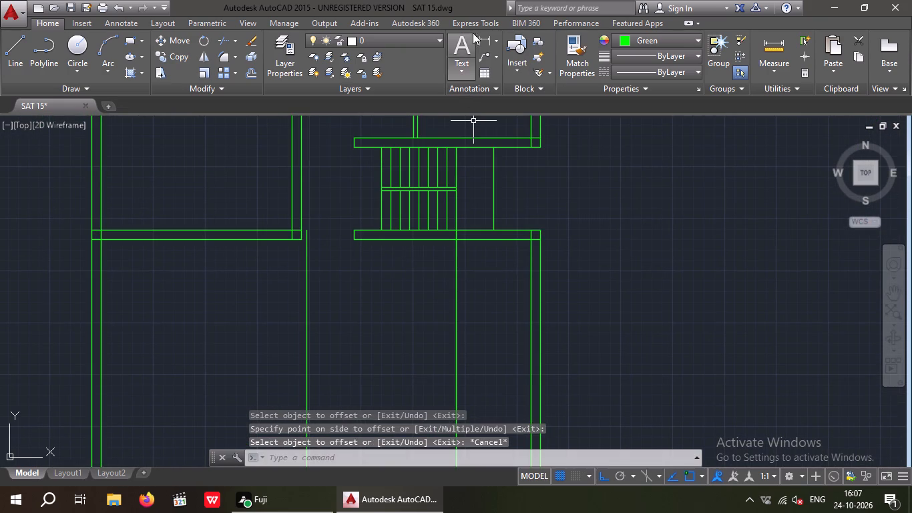
Measure the horizontal gap between the left rooms' corridor-side wall corner and the adjacent new vertical line.
click(486, 37)
scroll(317, 227, up, 3)
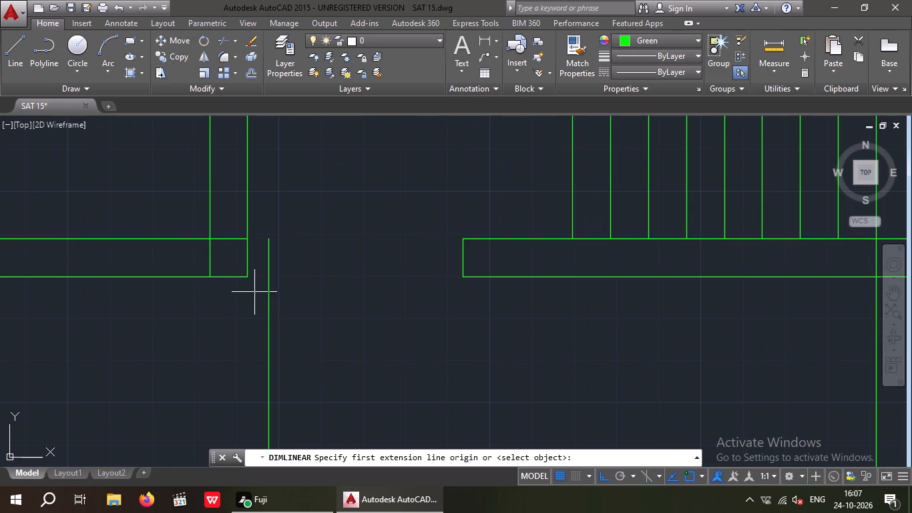
click(246, 279)
click(271, 278)
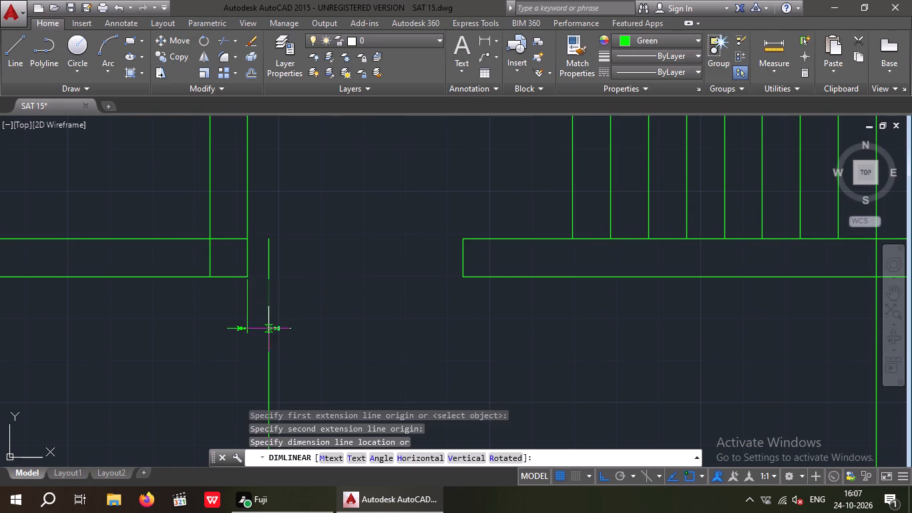
scroll(267, 323, up, 2)
scroll(308, 265, down, 2)
key(Escape)
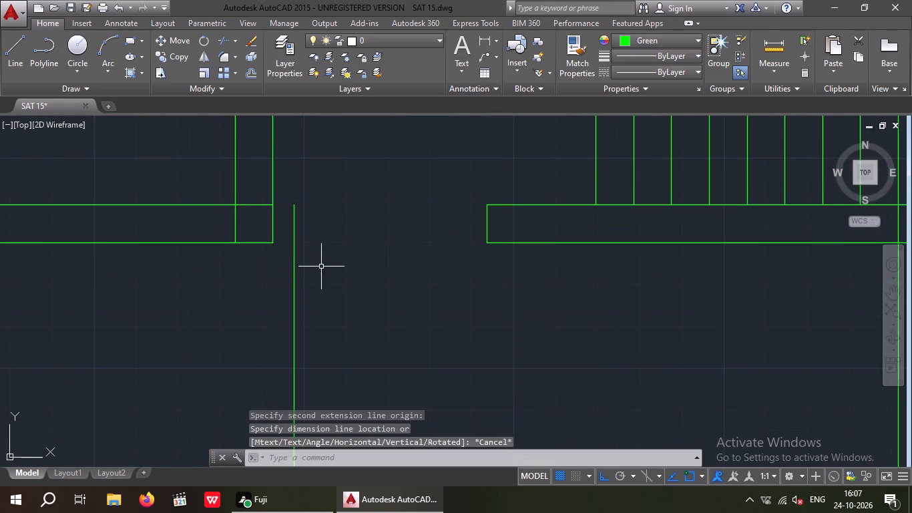
key(Escape)
Delete the offset vertical line beside the left rooms' lower wall corner.
scroll(316, 242, down, 4)
middle_drag(334, 297, 343, 254)
scroll(341, 313, up, 1)
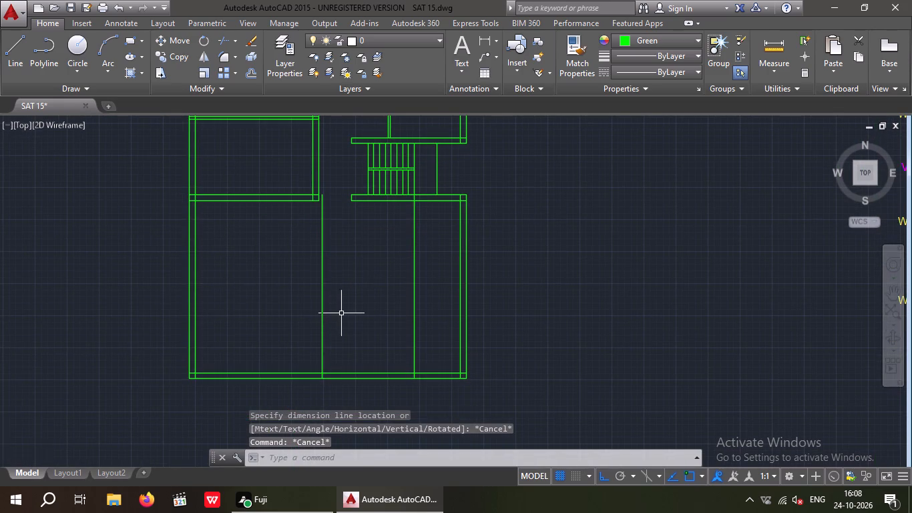
scroll(360, 316, down, 1)
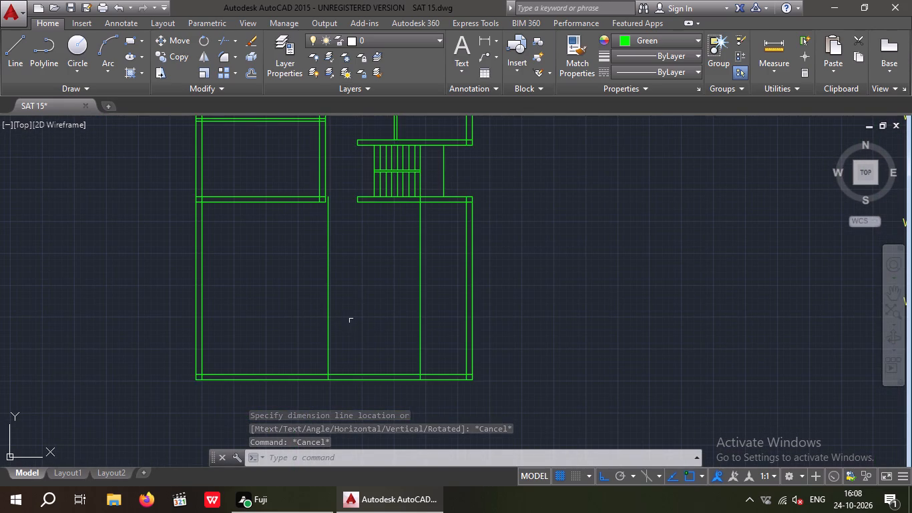
drag(360, 309, 308, 354)
click(304, 354)
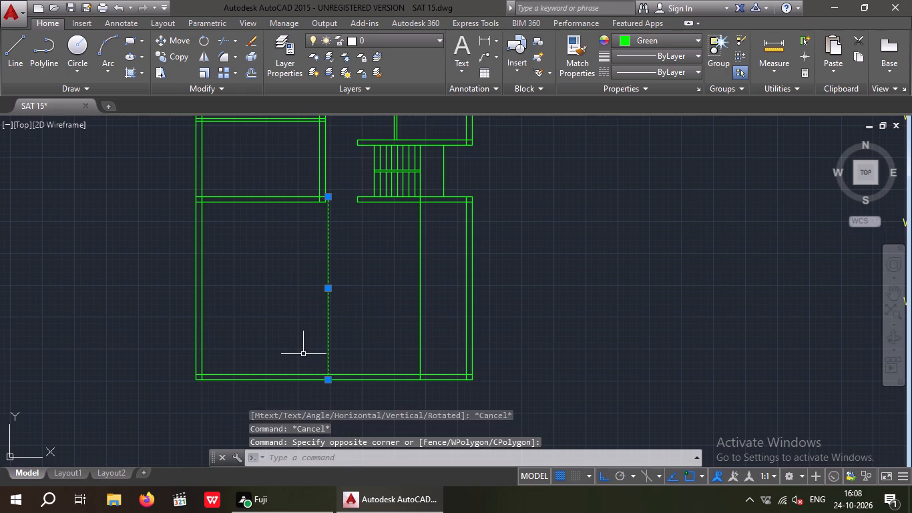
key(Delete)
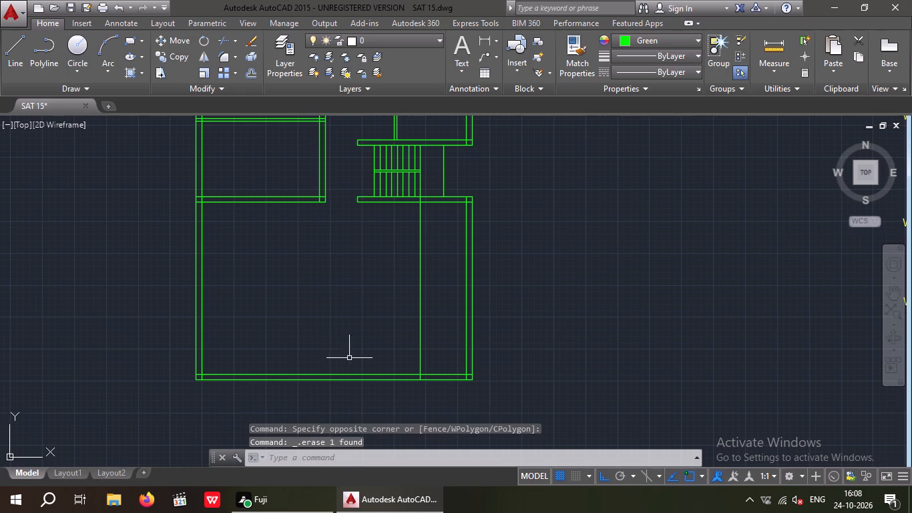
Draw a vertical line from the left rooms' lower corridor-side wall corner down to the bottom outer wall.
middle_drag(350, 355, 381, 343)
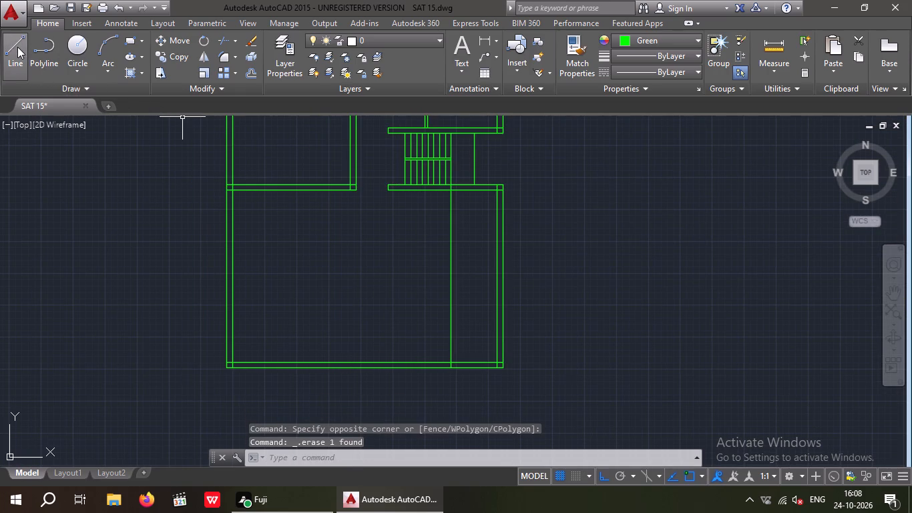
click(17, 47)
scroll(362, 216, down, 1)
middle_drag(361, 219, 350, 317)
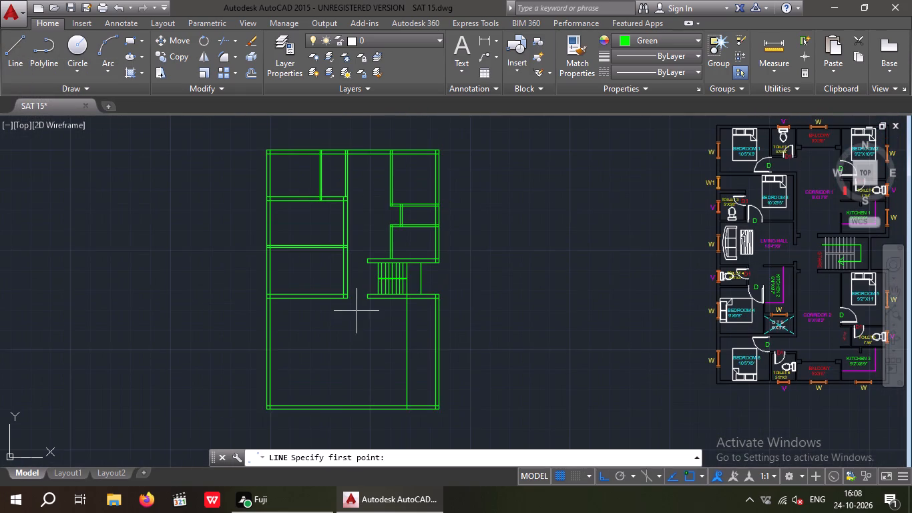
scroll(350, 306, up, 2)
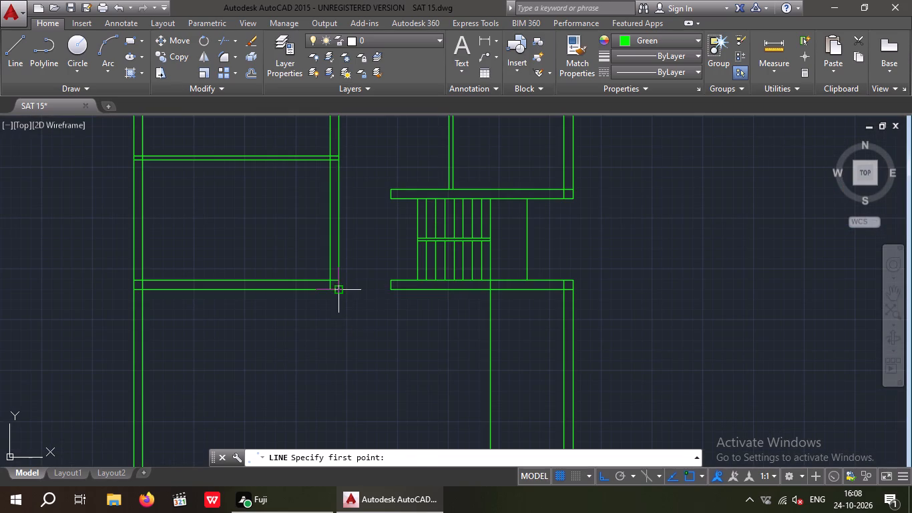
click(339, 291)
middle_drag(347, 336, 347, 313)
scroll(347, 297, down, 3)
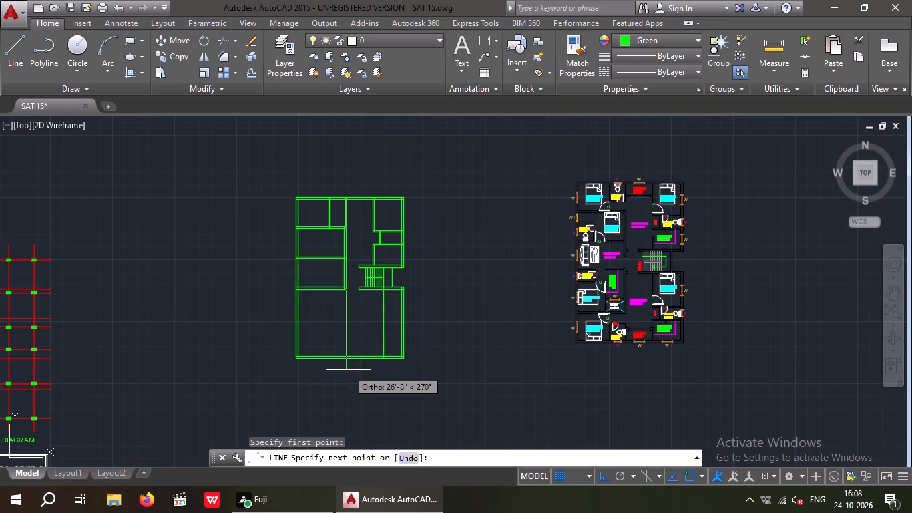
scroll(349, 371, up, 2)
click(338, 336)
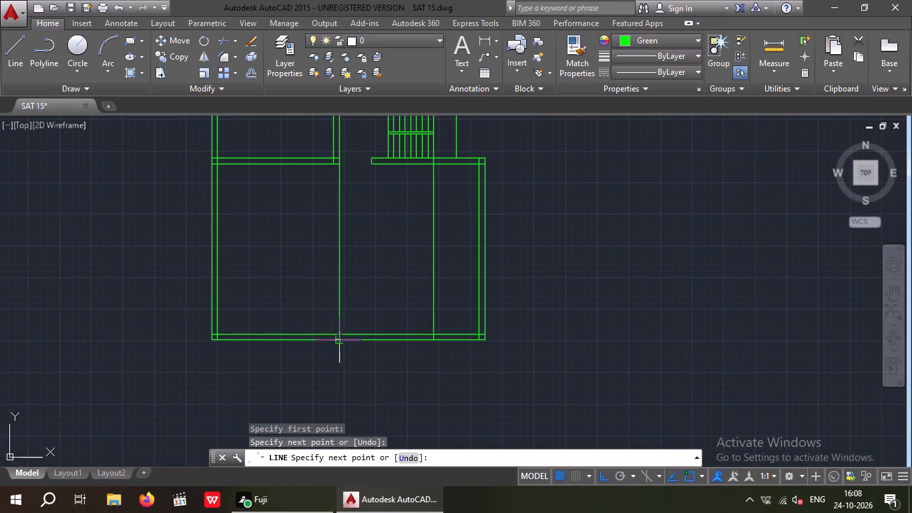
key(Escape)
scroll(350, 357, down, 1)
middle_drag(351, 359, 348, 373)
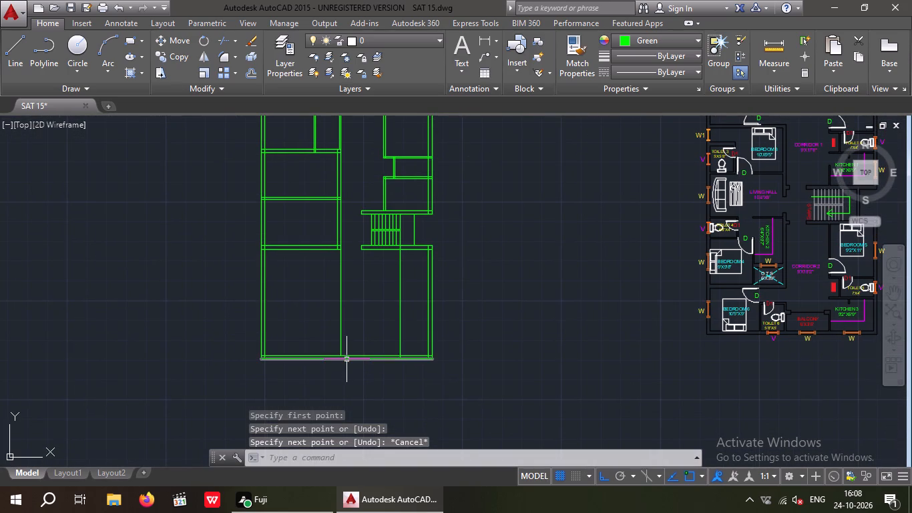
Extend the new vertical line through the bottom wall to its outer line.
key(e)
key(x)
key(space)
key(space)
scroll(338, 359, up, 2)
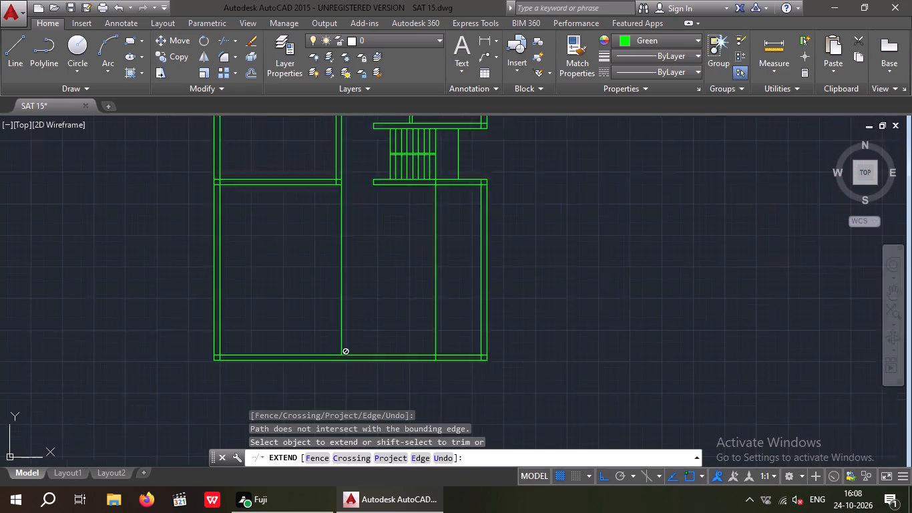
click(343, 339)
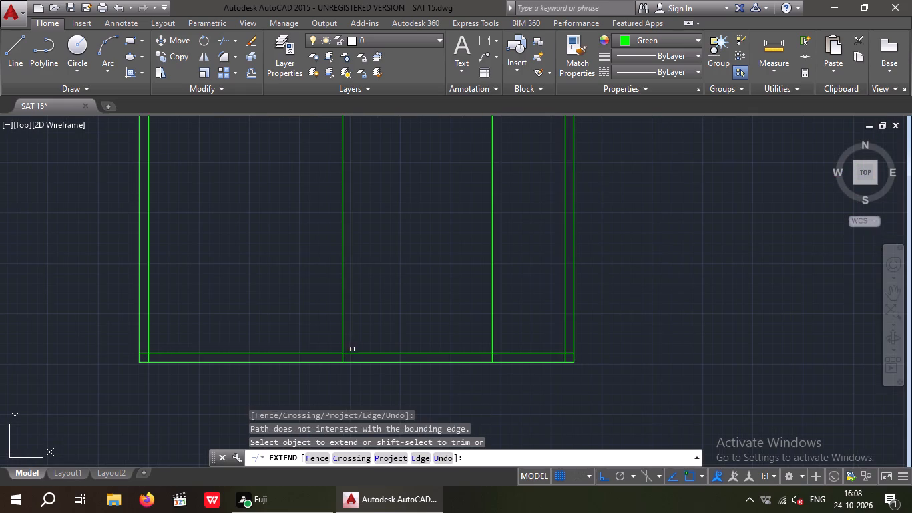
key(Escape)
key(Escape)
Trim away the portions of both vertical lines above the bottom outer wall.
key(t)
key(r)
key(space)
key(space)
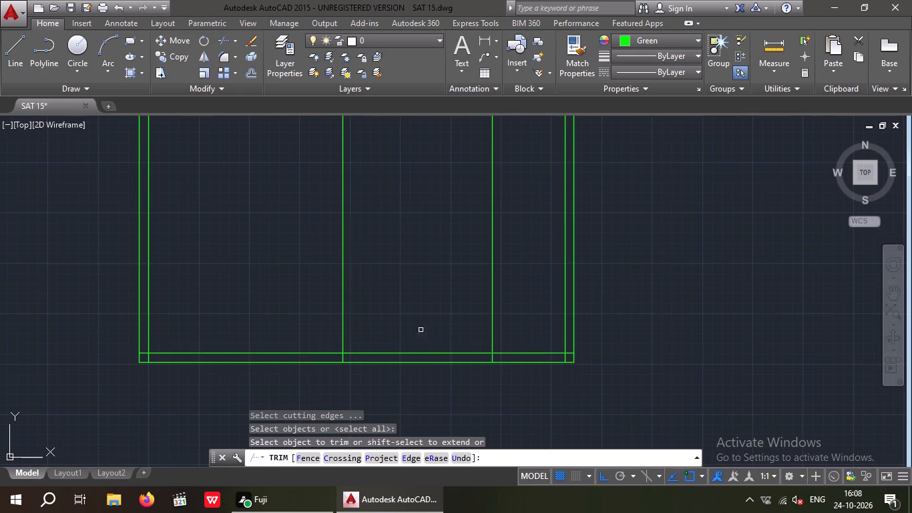
drag(529, 217, 421, 254)
click(280, 273)
scroll(328, 269, down, 2)
middle_drag(329, 269, 335, 306)
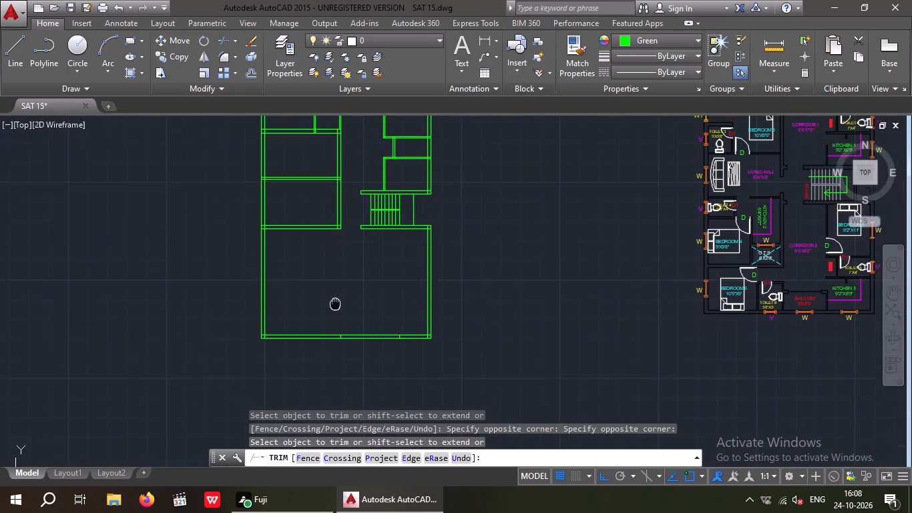
Trim both bottom outer wall lines between the two short vertical ends to open a gap.
middle_drag(335, 306, 335, 309)
scroll(377, 356, up, 2)
drag(401, 367, 367, 335)
click(349, 296)
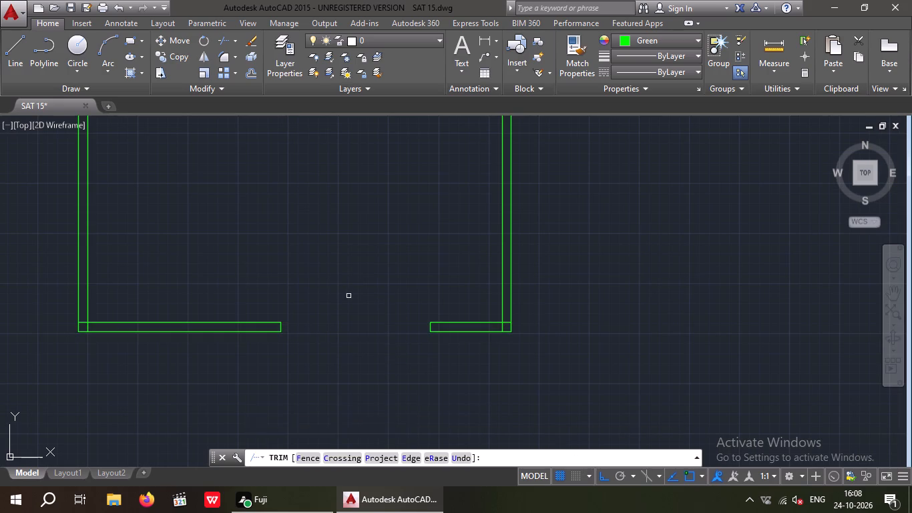
scroll(357, 304, down, 2)
key(Escape)
key(Escape)
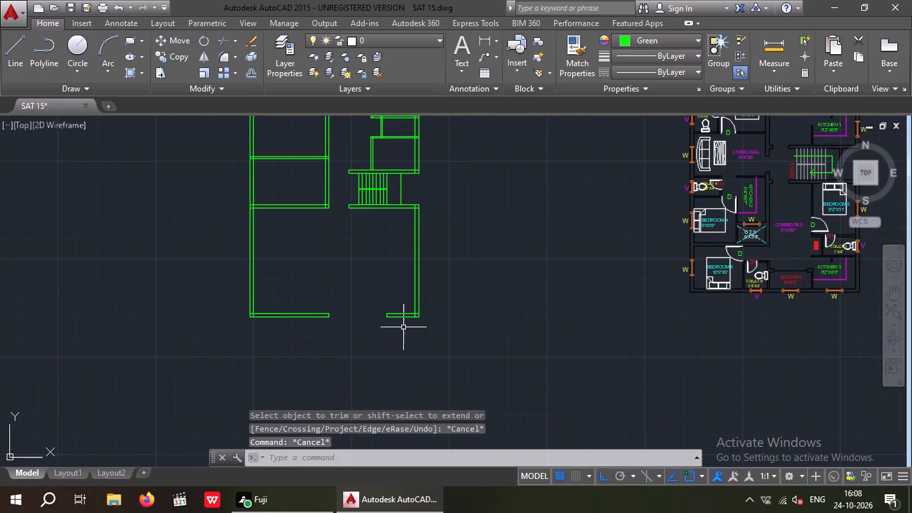
Draw a magenta line across the bottom wall opening between the midpoints of the two wall ends.
scroll(419, 323, up, 4)
scroll(334, 320, down, 2)
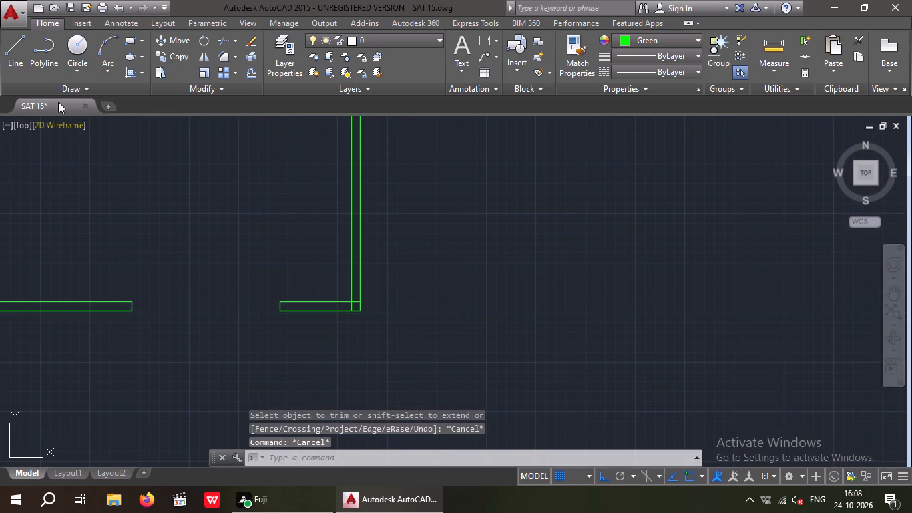
click(19, 51)
key(Escape)
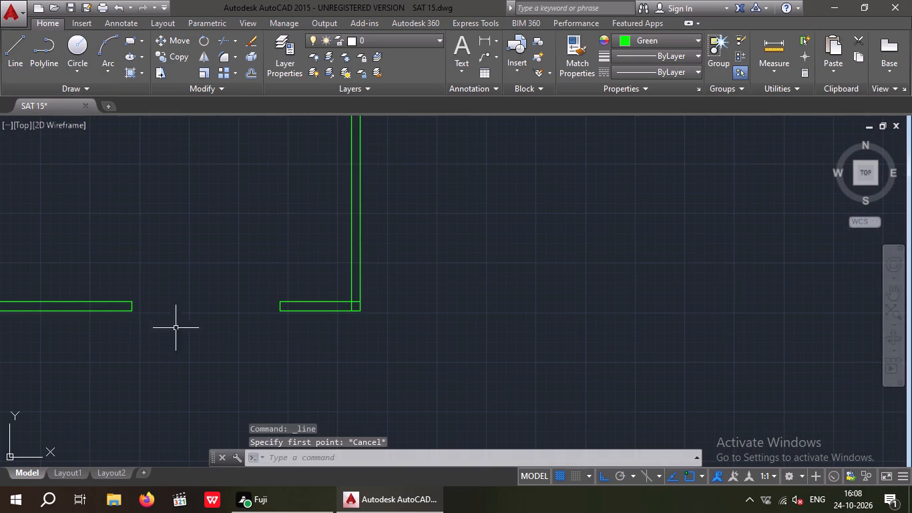
click(634, 44)
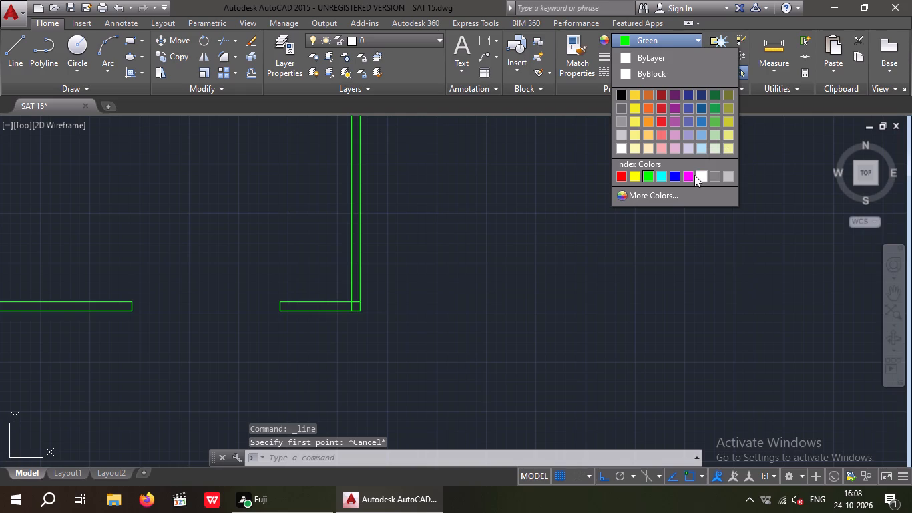
click(690, 174)
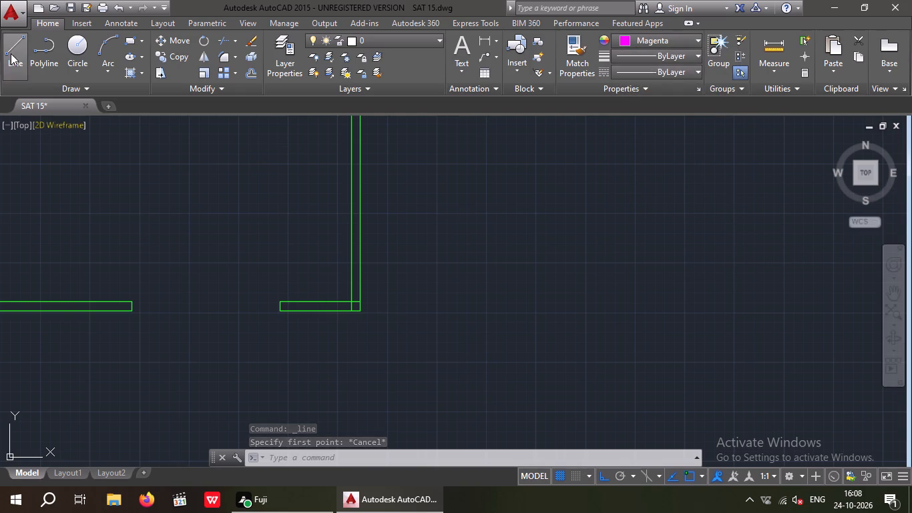
click(13, 51)
scroll(162, 330, up, 3)
middle_drag(178, 328, 347, 358)
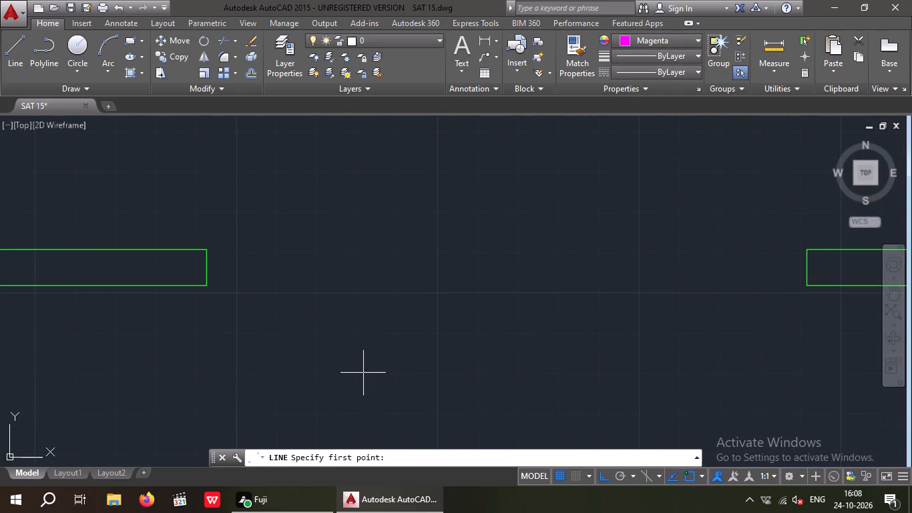
drag(208, 271, 214, 272)
middle_drag(465, 244, 202, 299)
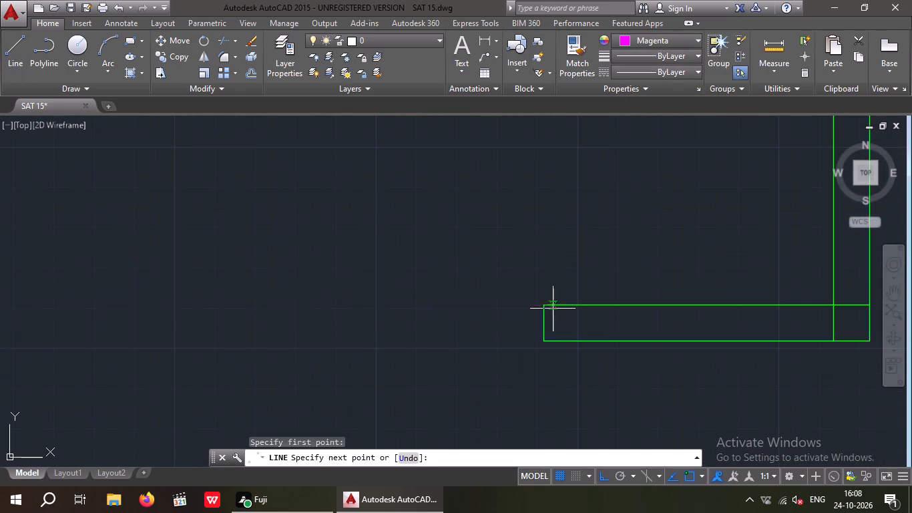
scroll(557, 331, up, 2)
click(517, 313)
key(Escape)
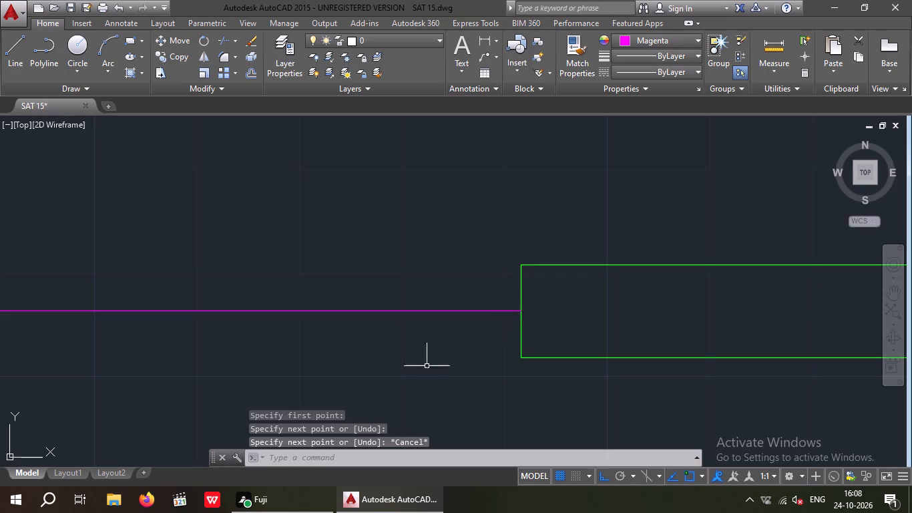
Set the current drawing colour back to green.
scroll(417, 336, down, 5)
click(646, 40)
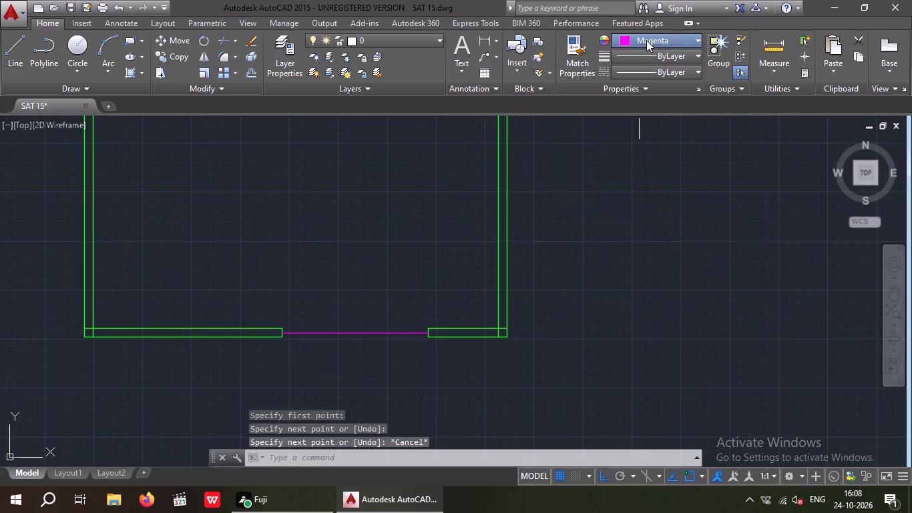
click(646, 172)
Offset the corridor-side end line of the wall above the staircase 9" inward along that wall.
scroll(614, 223, down, 2)
middle_drag(614, 224, 565, 290)
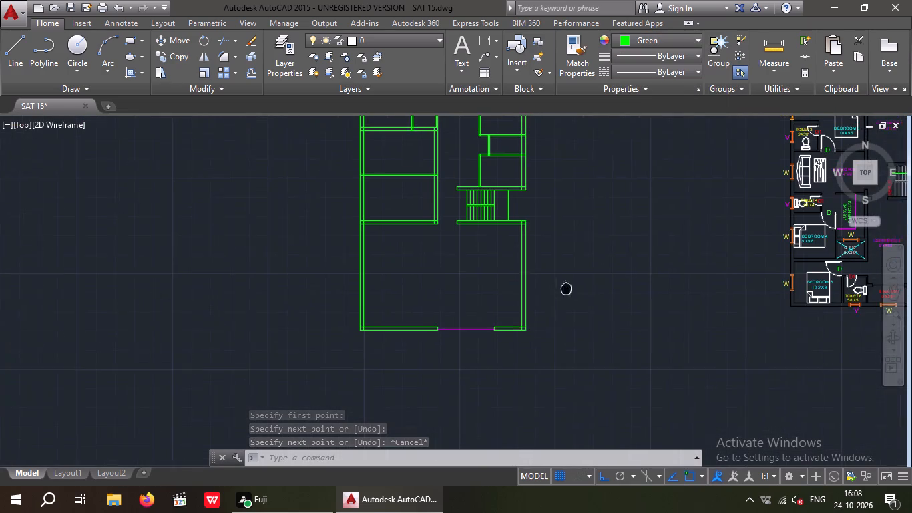
middle_drag(565, 290, 565, 291)
middle_drag(518, 285, 420, 306)
middle_drag(518, 315, 435, 327)
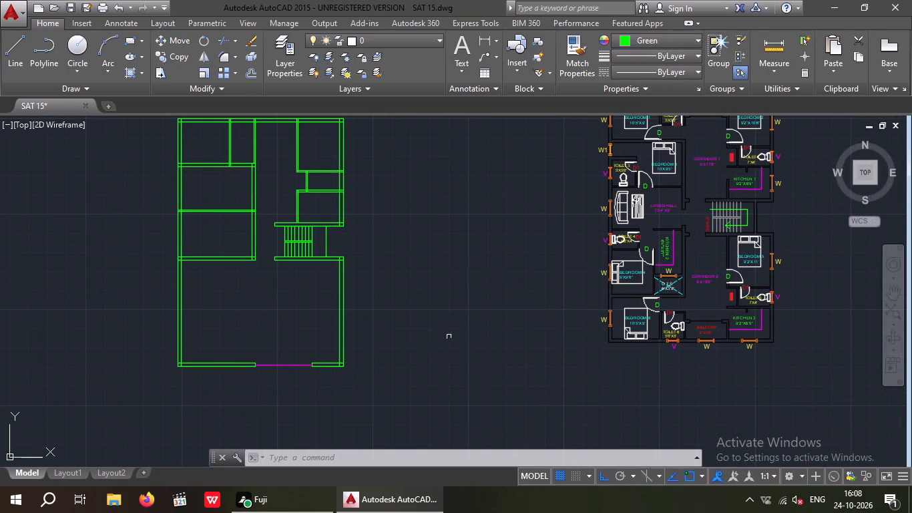
middle_drag(429, 343, 417, 379)
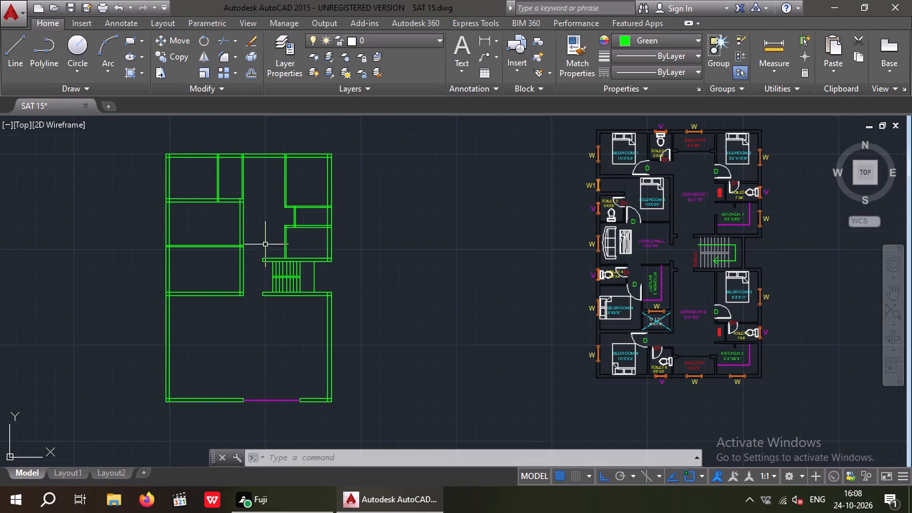
scroll(268, 253, up, 4)
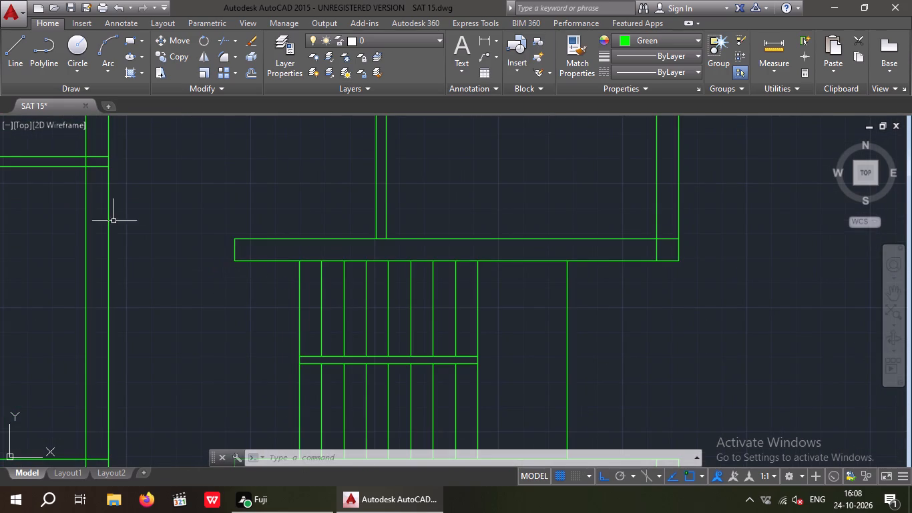
scroll(246, 255, up, 1)
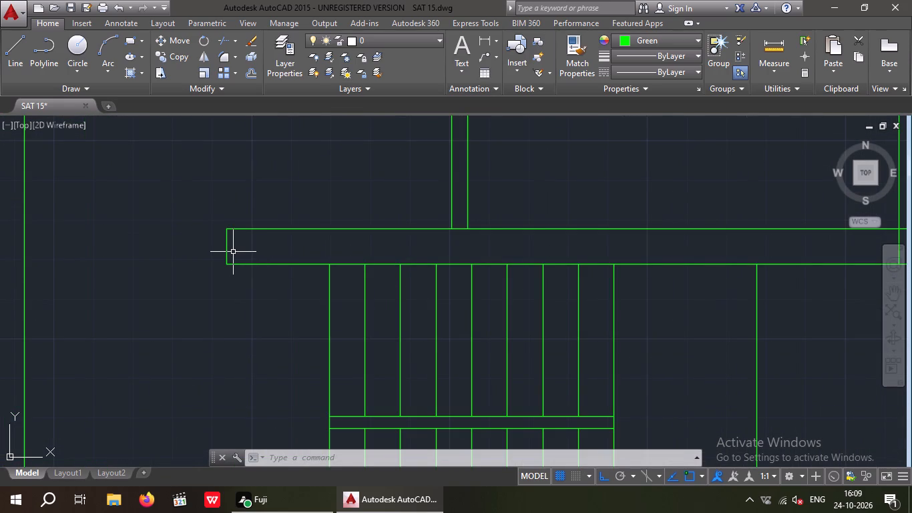
key(o)
key(Return)
key(9)
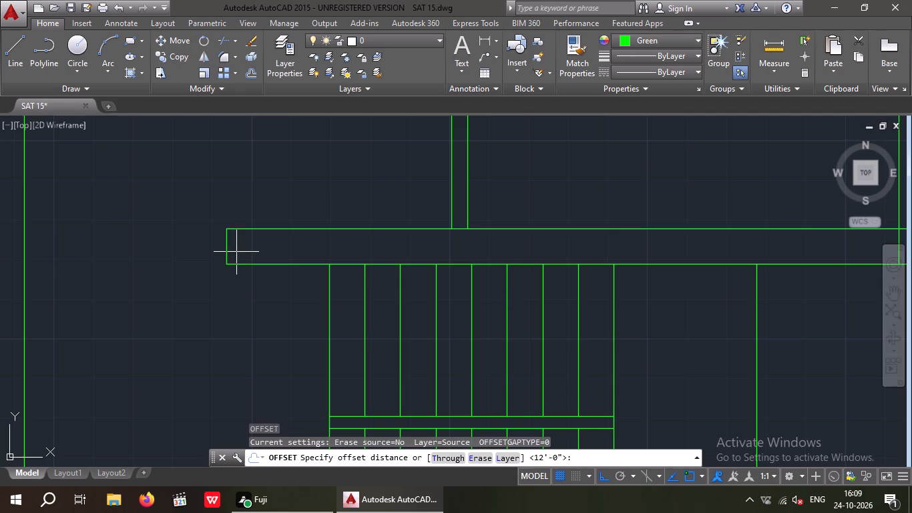
key(shift+quotedbl)
key(Return)
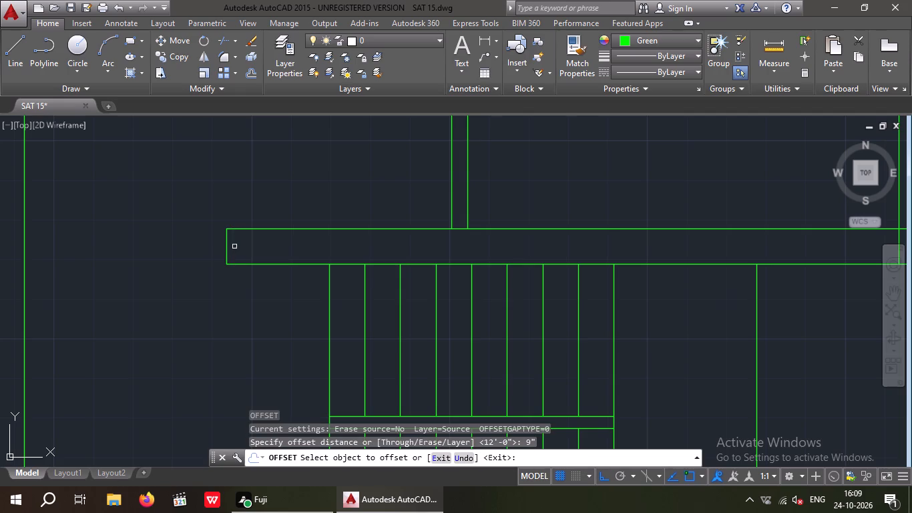
drag(225, 250, 257, 249)
click(302, 244)
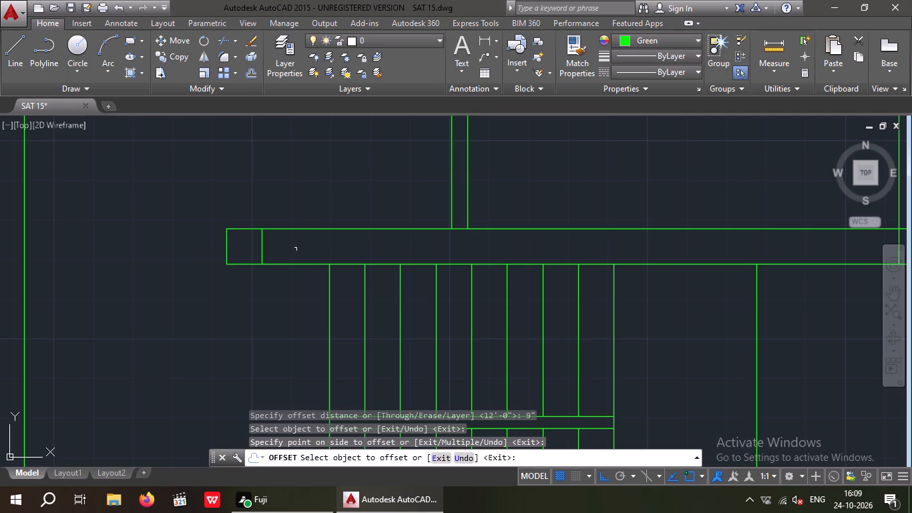
Trim the wall above the staircase back to the 9" offset line and erase the leftover corridor-side end line.
key(Escape)
key(Escape)
key(t)
text(R)
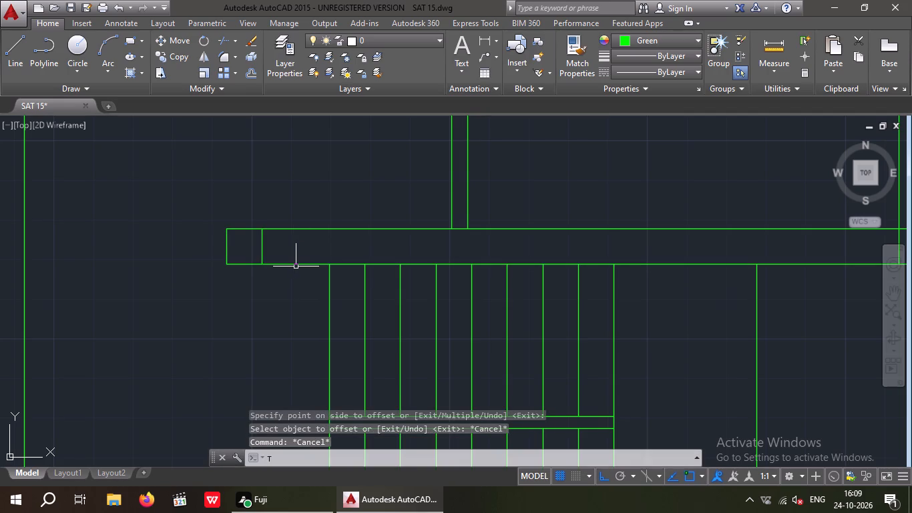
key(space)
key(space)
drag(248, 282, 220, 248)
click(208, 196)
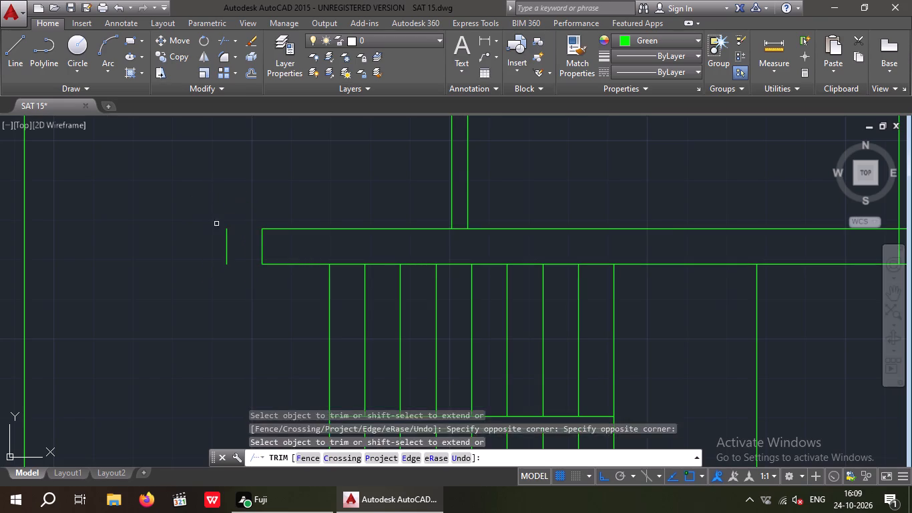
key(Escape)
drag(232, 214, 197, 283)
click(197, 278)
key(Delete)
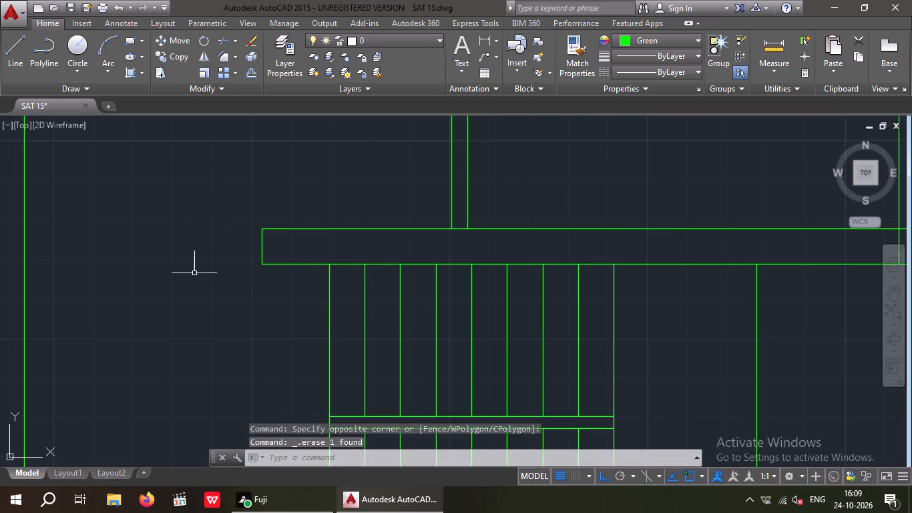
Offset the corridor-side end line of the wall below the staircase 9" inward along that wall.
scroll(194, 273, down, 3)
middle_drag(211, 312, 234, 291)
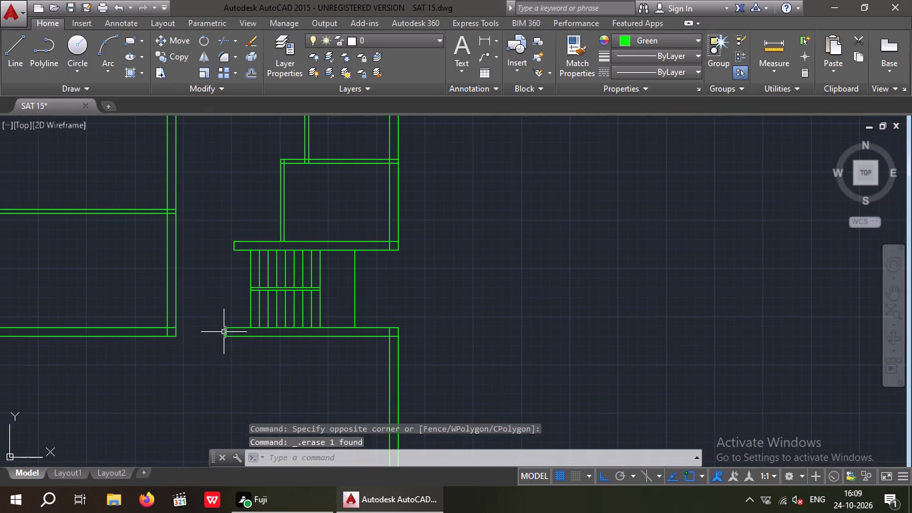
scroll(227, 342, up, 4)
key(Escape)
key(Escape)
key(o)
key(Return)
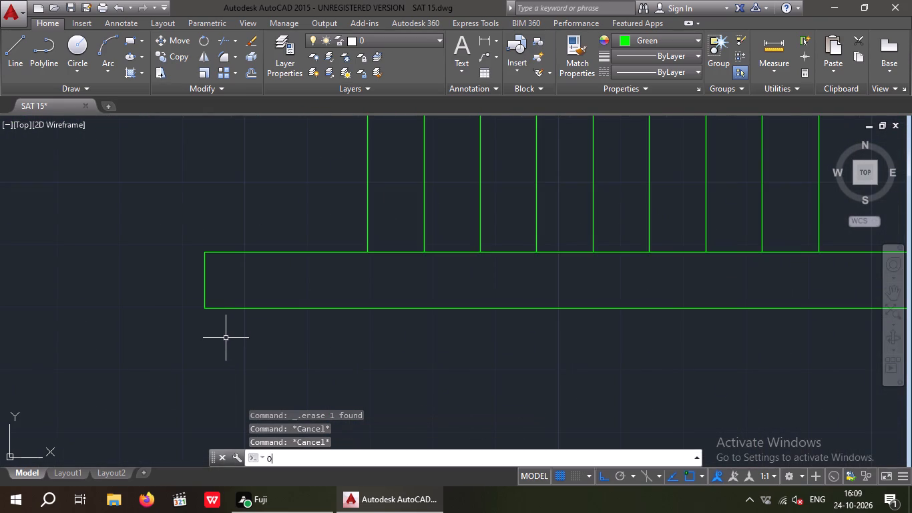
key(9)
key(shift+quotedbl)
key(Return)
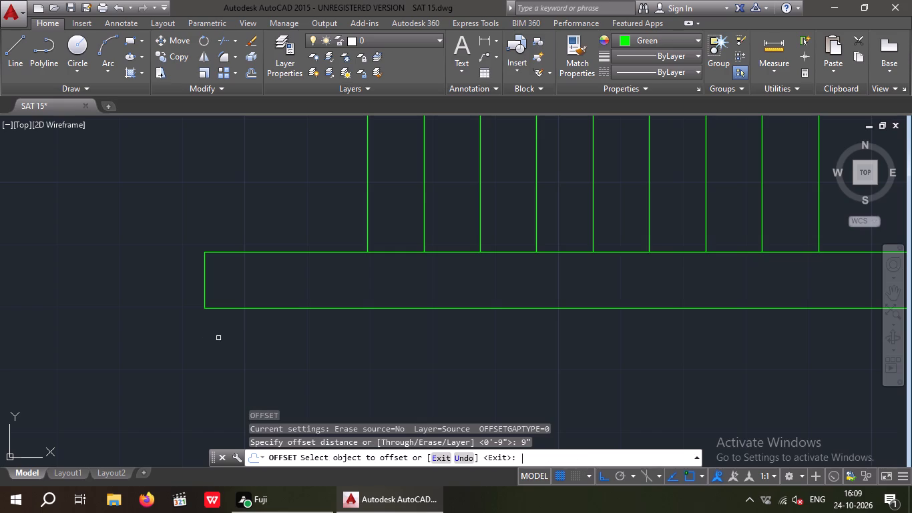
drag(205, 291, 228, 296)
click(287, 294)
key(Escape)
key(Escape)
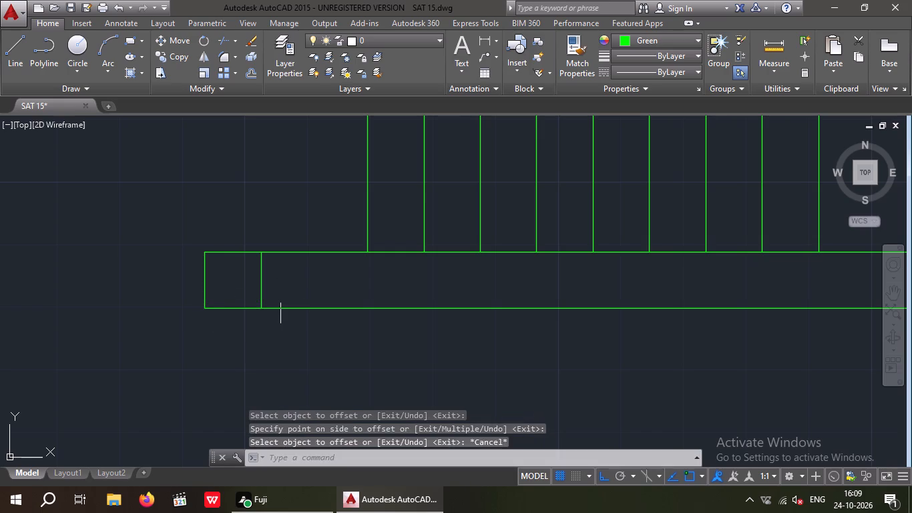
Trim the wall below the staircase back to the new offset line and erase its leftover end line.
key(t)
key(r)
key(Escape)
key(Escape)
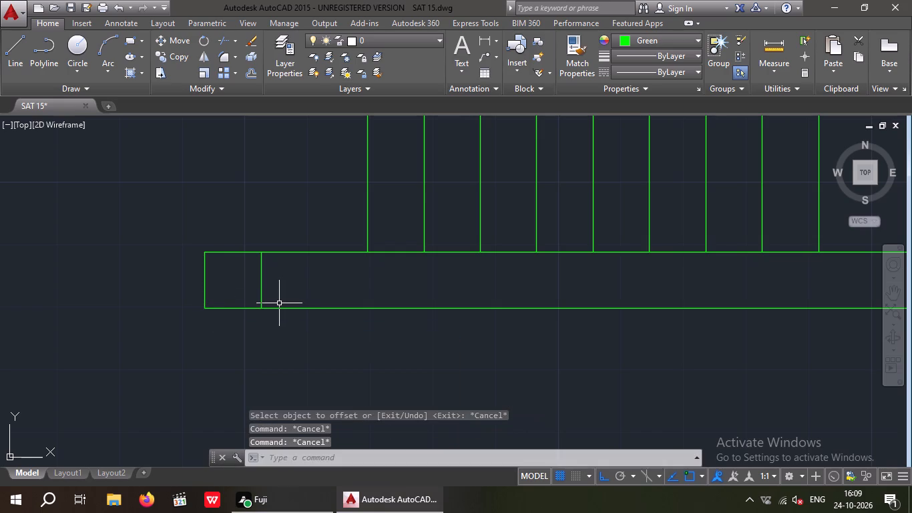
key(t)
text(R)
key(space)
key(space)
drag(242, 342, 200, 325)
click(180, 244)
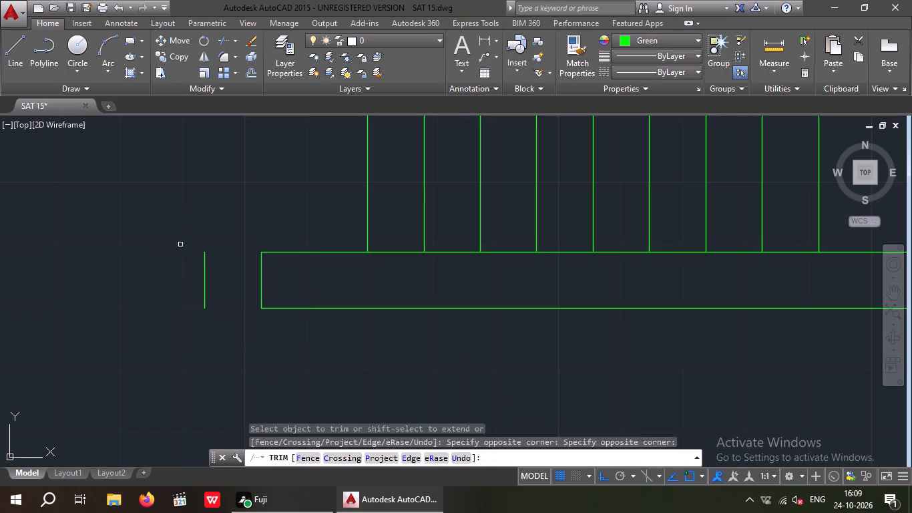
key(Escape)
key(Escape)
drag(225, 238, 162, 321)
click(159, 322)
key(Delete)
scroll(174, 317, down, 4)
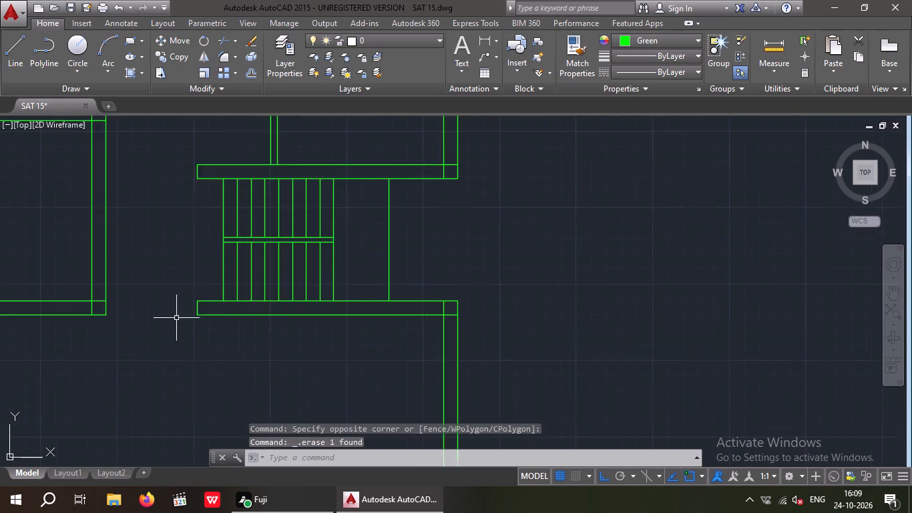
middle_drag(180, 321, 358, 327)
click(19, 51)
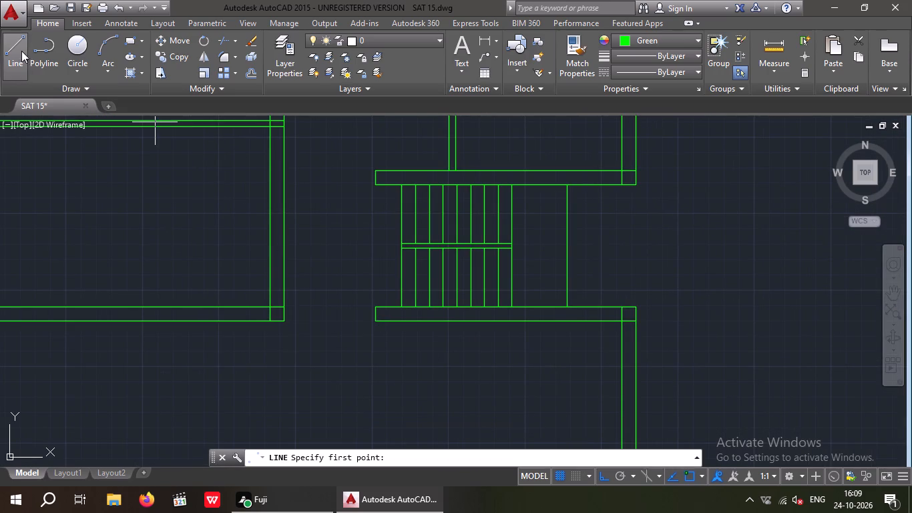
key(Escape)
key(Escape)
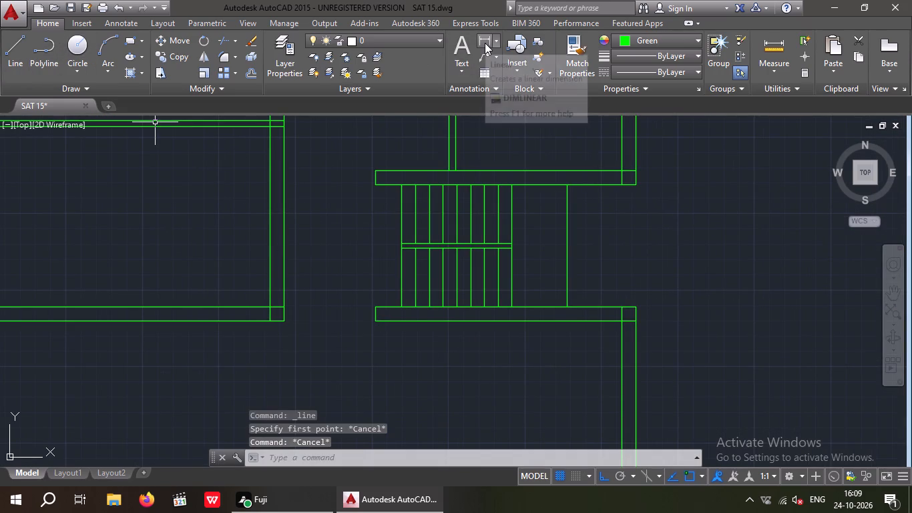
Measure the corridor width between the end of the wall above the staircase and the facing room wall with a linear dimension.
click(485, 43)
middle_drag(345, 203, 351, 235)
scroll(387, 214, up, 1)
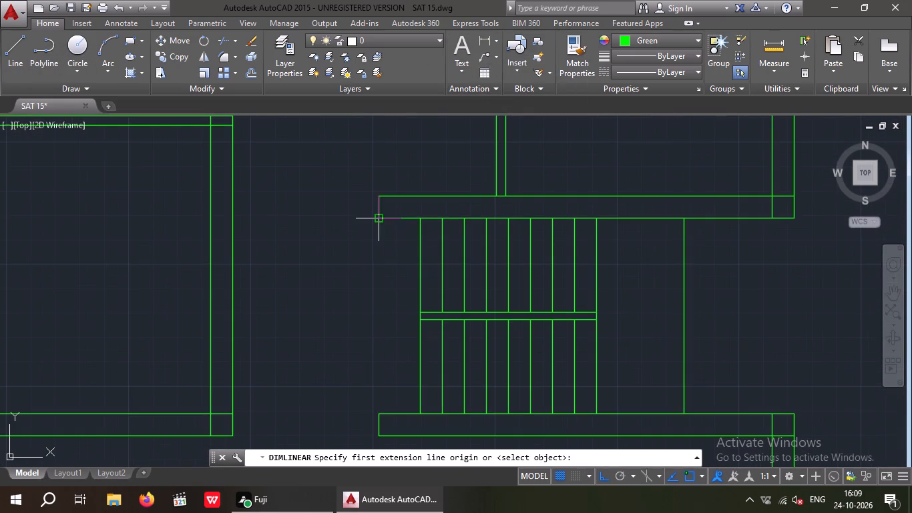
drag(377, 217, 353, 220)
click(234, 218)
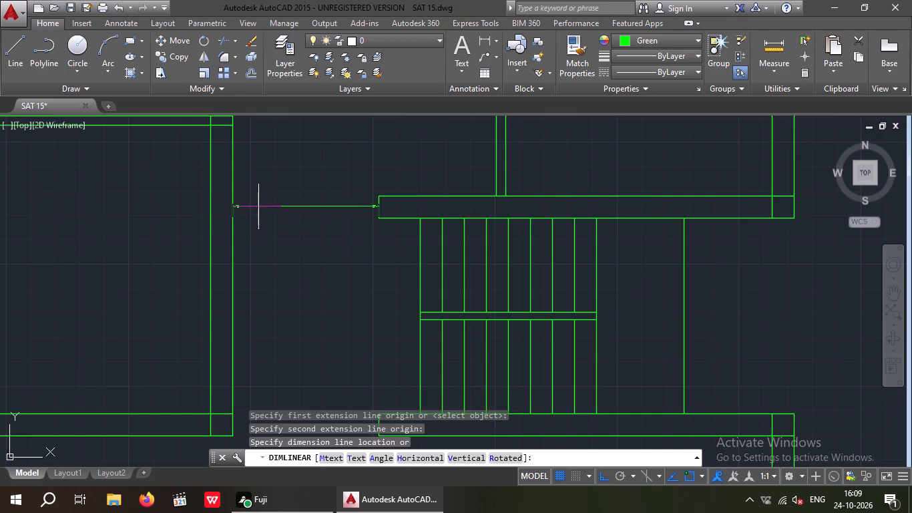
scroll(261, 202, up, 2)
scroll(270, 227, down, 1)
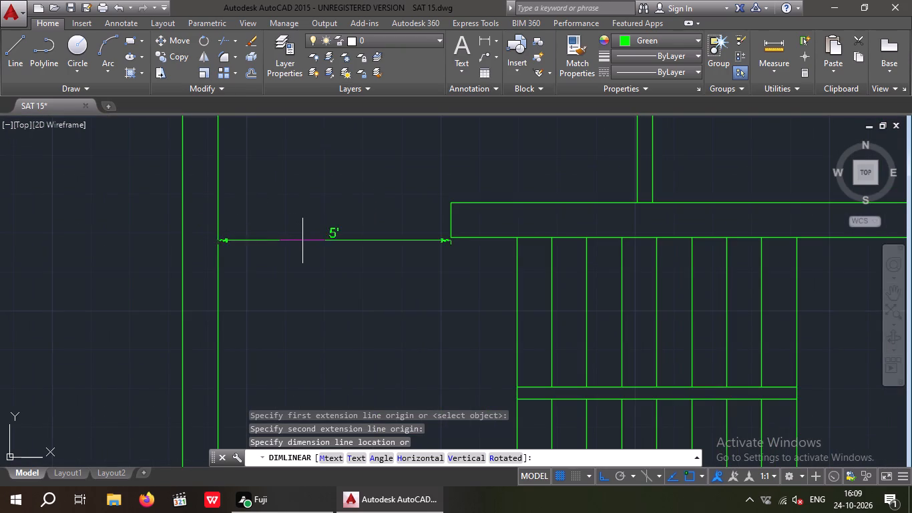
key(Escape)
key(Escape)
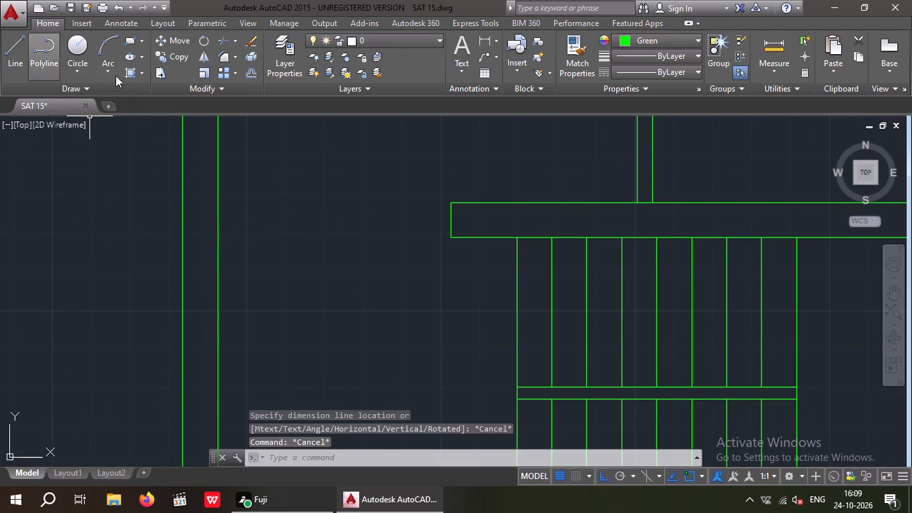
click(483, 41)
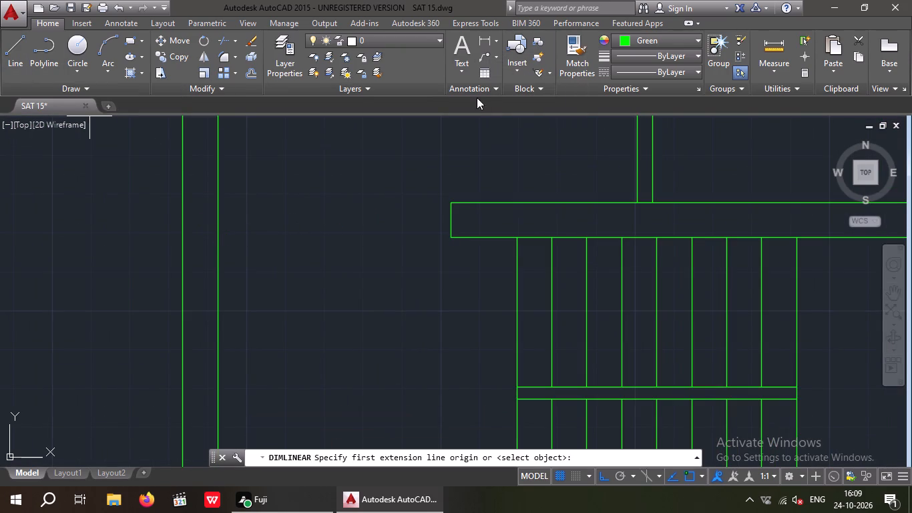
key(Escape)
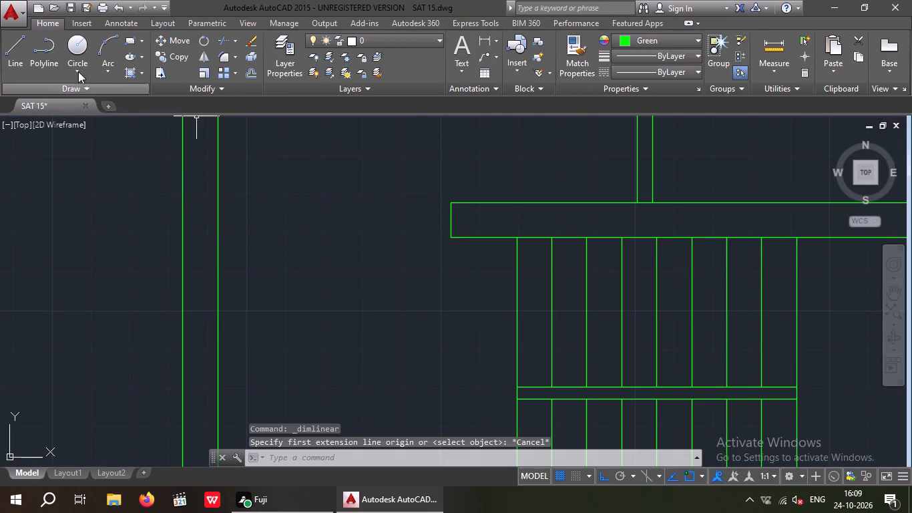
Extend both lines of the wall above the staircase across the corridor to the outermost line of the facing room wall.
key(e)
key(x)
key(space)
key(space)
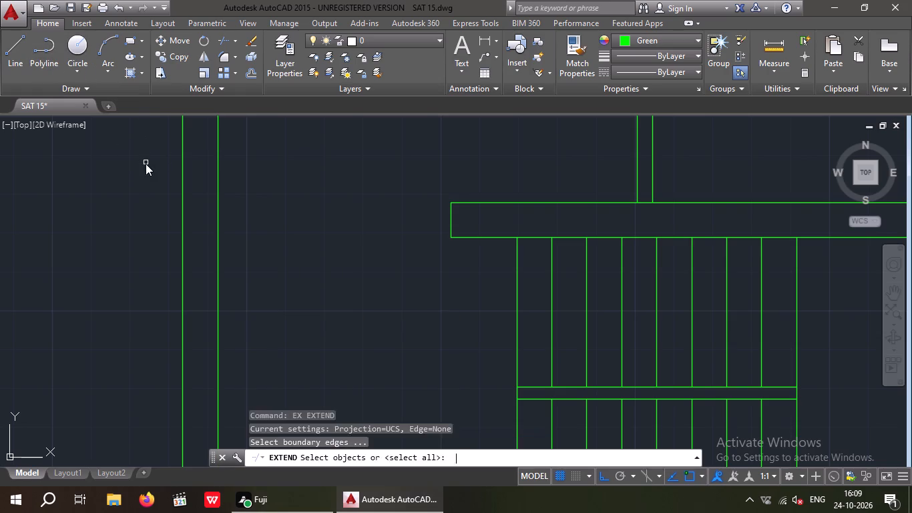
click(472, 238)
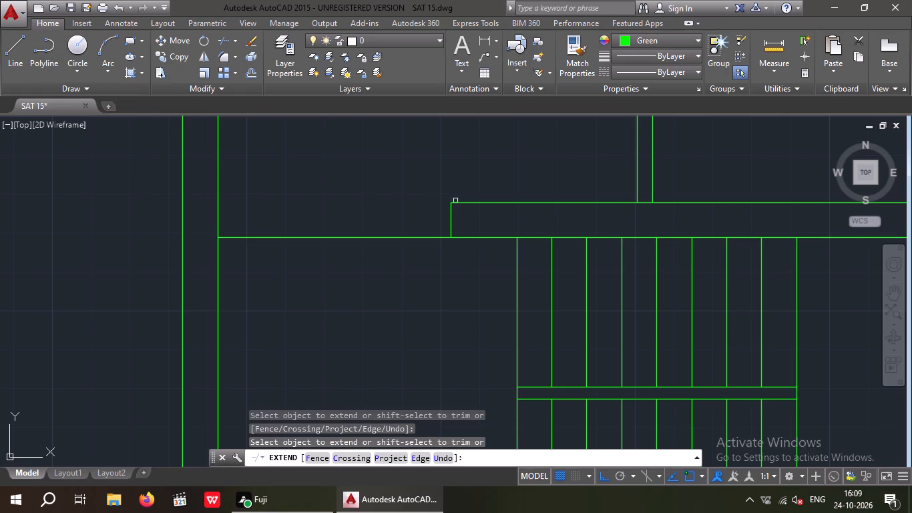
click(475, 203)
click(351, 202)
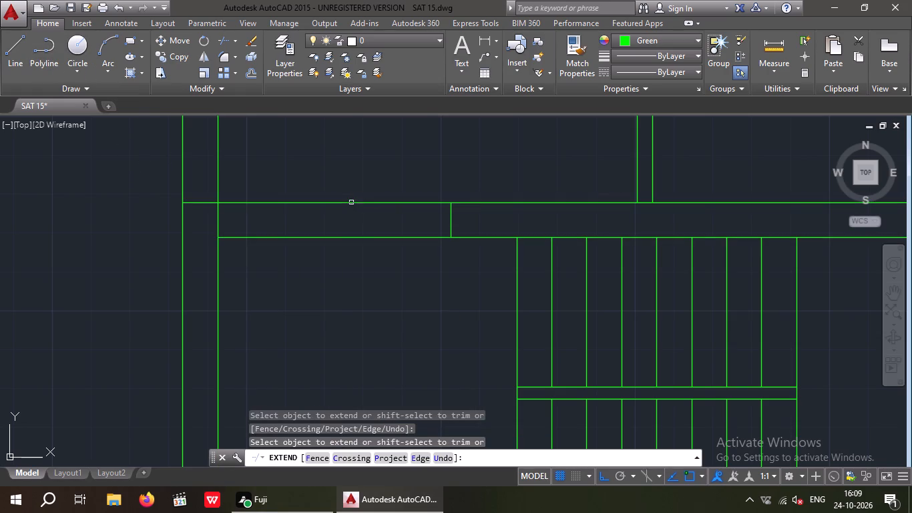
click(322, 238)
key(Escape)
key(Escape)
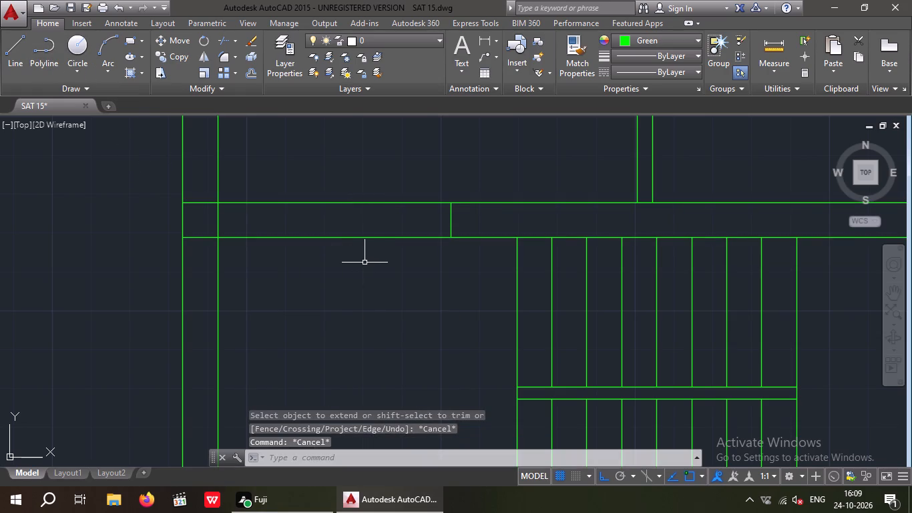
Offset the corridor-side line of the facing room wall 1' toward the staircase.
key(o)
key(Return)
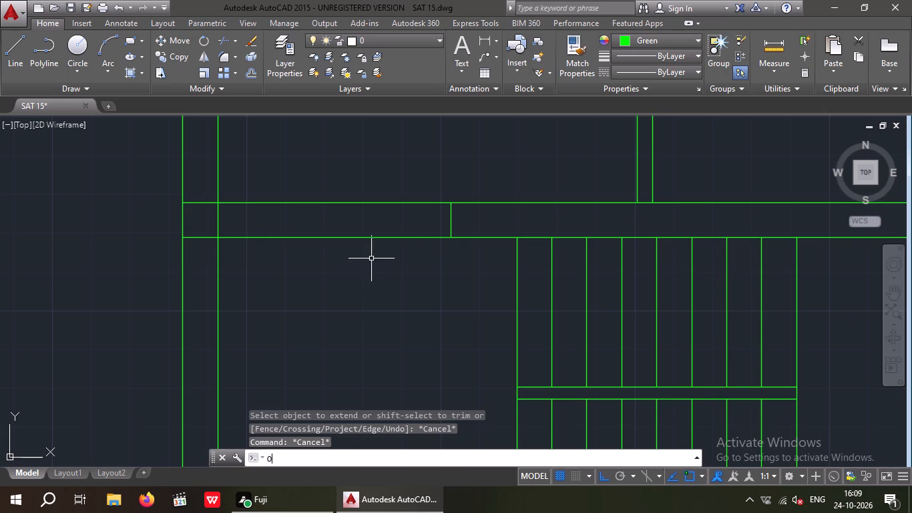
key(1)
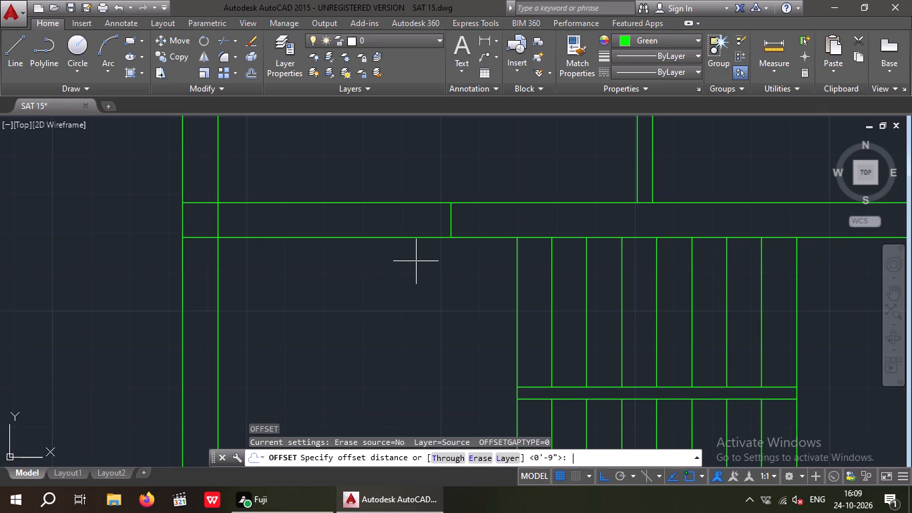
key(apostrophe)
key(Return)
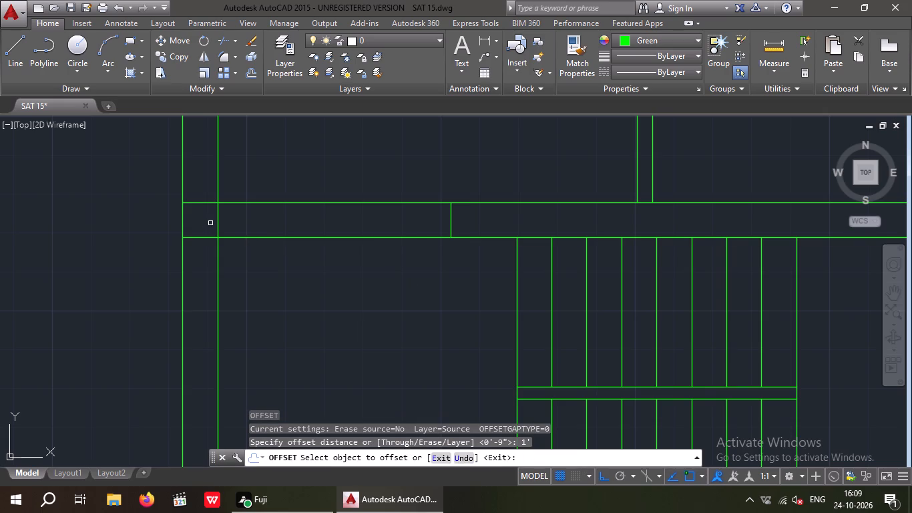
drag(218, 221, 236, 225)
click(295, 223)
key(Escape)
key(Escape)
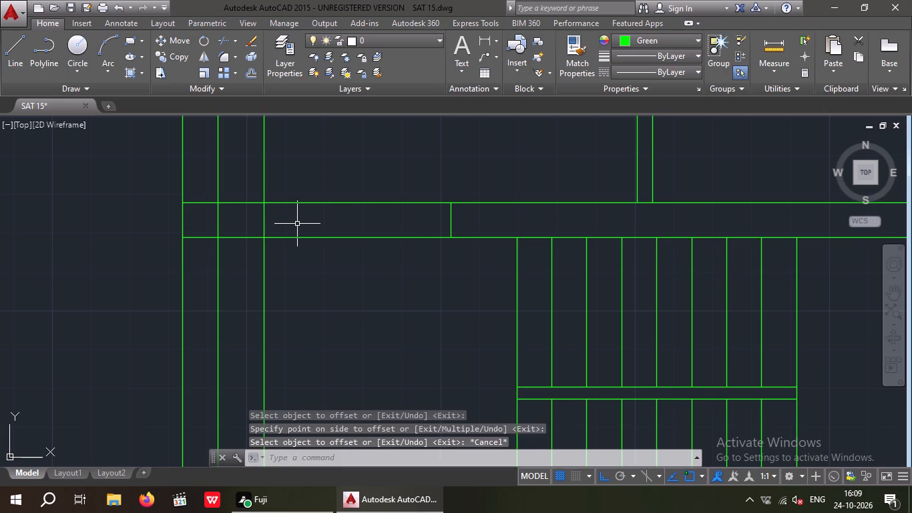
Trim the 1' offset line to the wall thickness and cut the extended wall lines between it and the staircase wall to open the corridor.
text(TR)
key(space)
key(space)
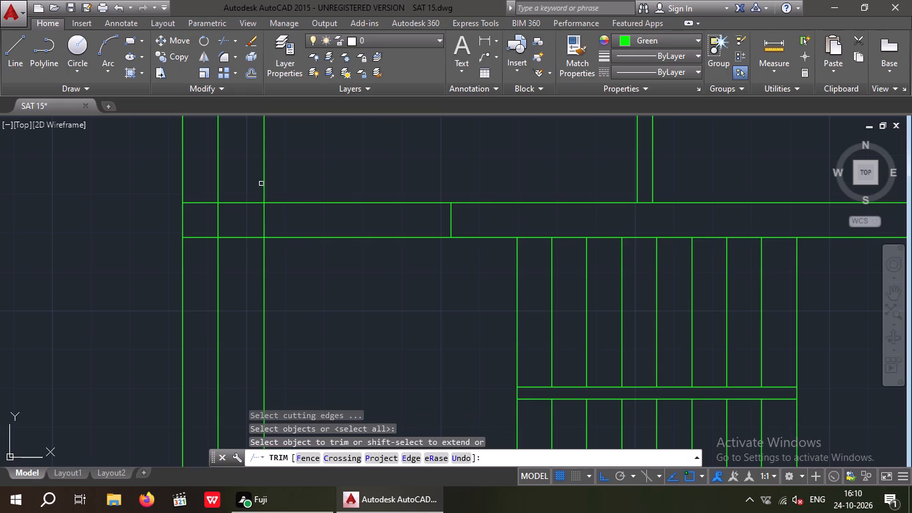
click(263, 180)
click(264, 267)
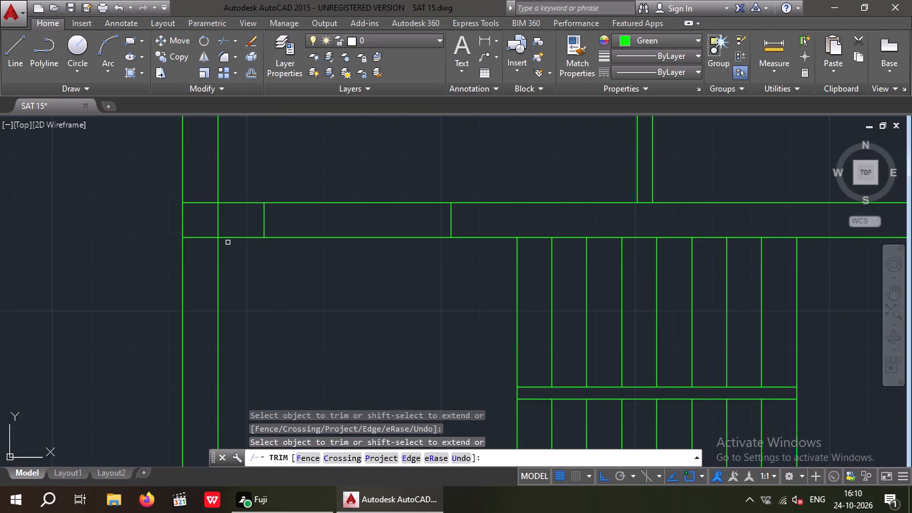
drag(359, 257, 346, 232)
click(337, 193)
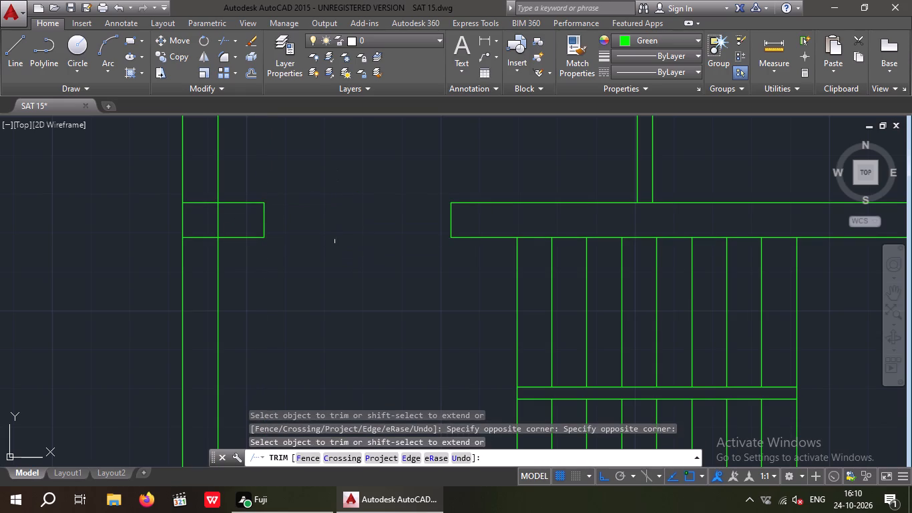
Trim the overlapping lines where the 1' wall stub meets the room wall so that the junction is open.
click(219, 218)
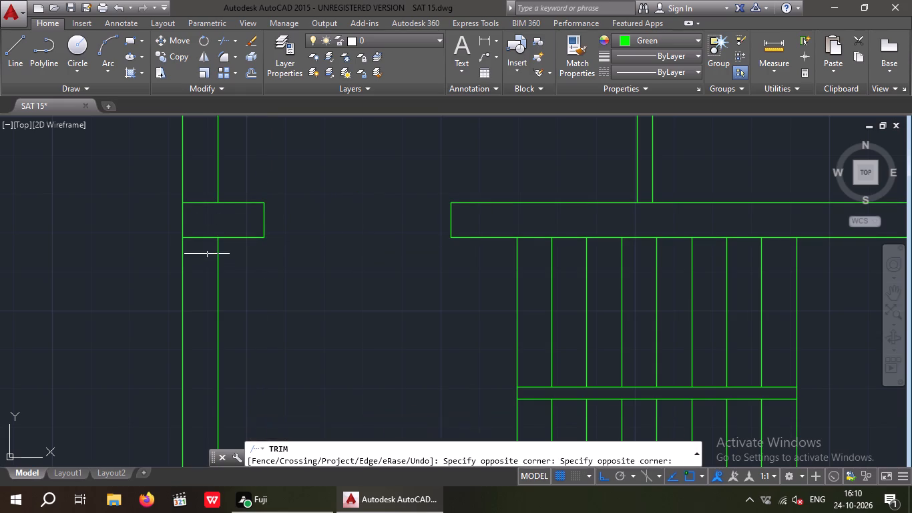
click(210, 255)
click(199, 180)
scroll(198, 193, down, 2)
middle_drag(257, 224, 247, 291)
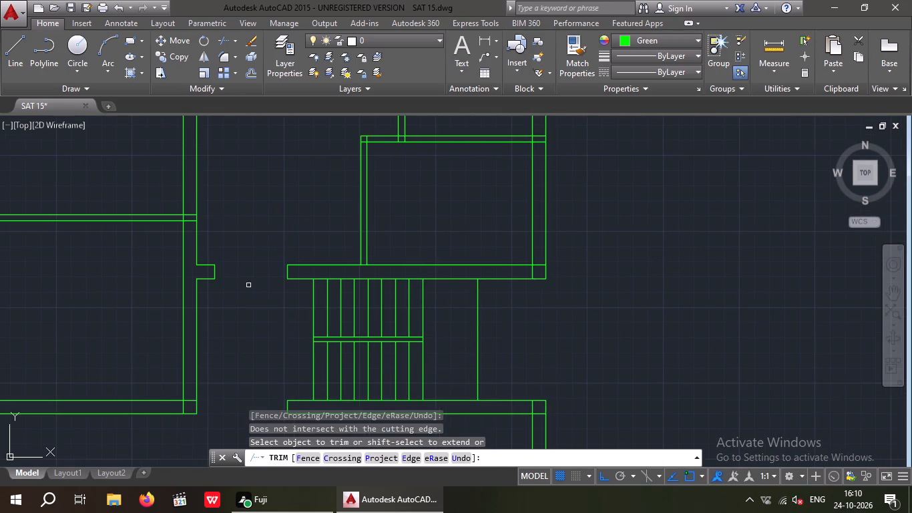
key(Escape)
key(Escape)
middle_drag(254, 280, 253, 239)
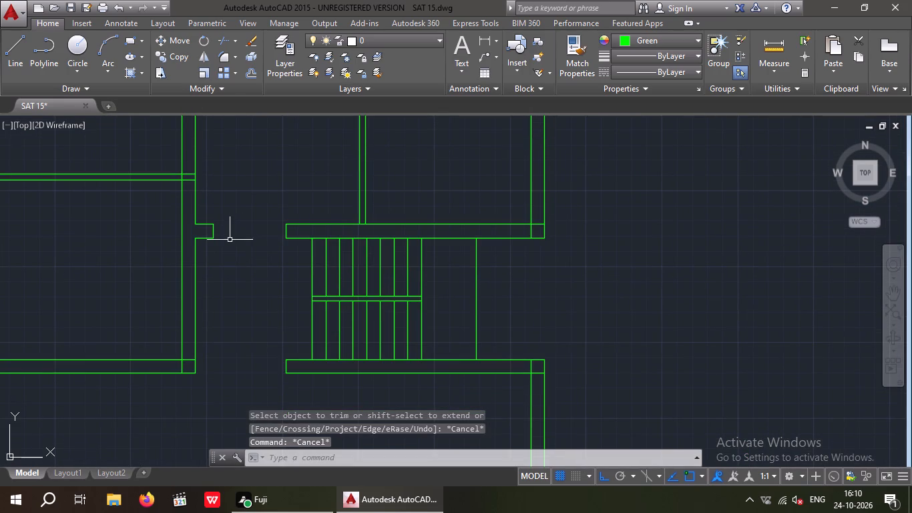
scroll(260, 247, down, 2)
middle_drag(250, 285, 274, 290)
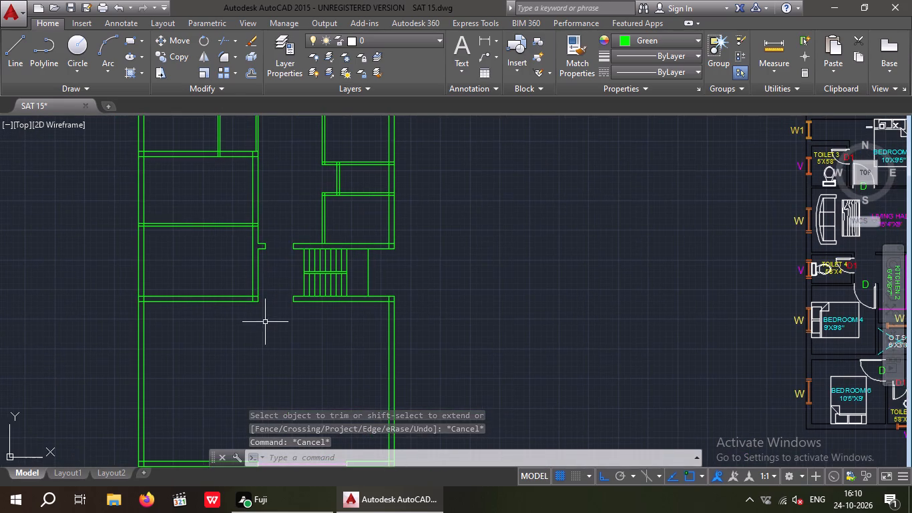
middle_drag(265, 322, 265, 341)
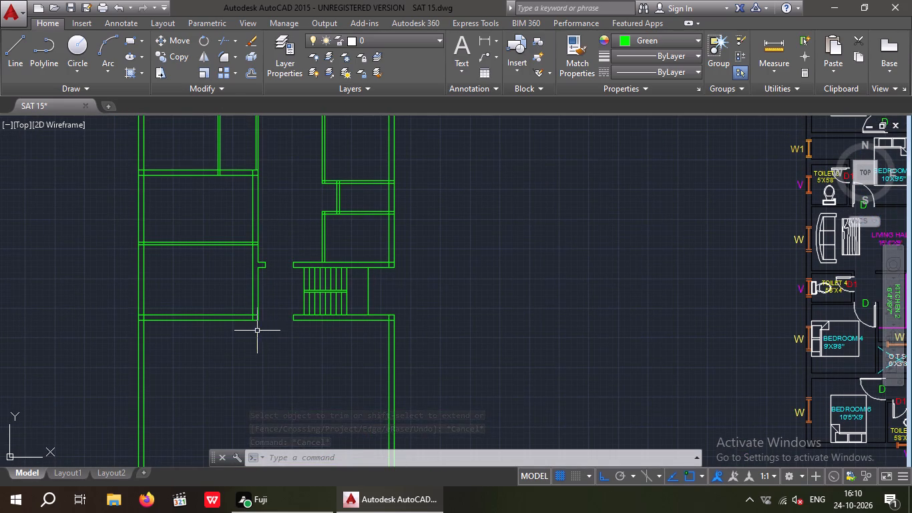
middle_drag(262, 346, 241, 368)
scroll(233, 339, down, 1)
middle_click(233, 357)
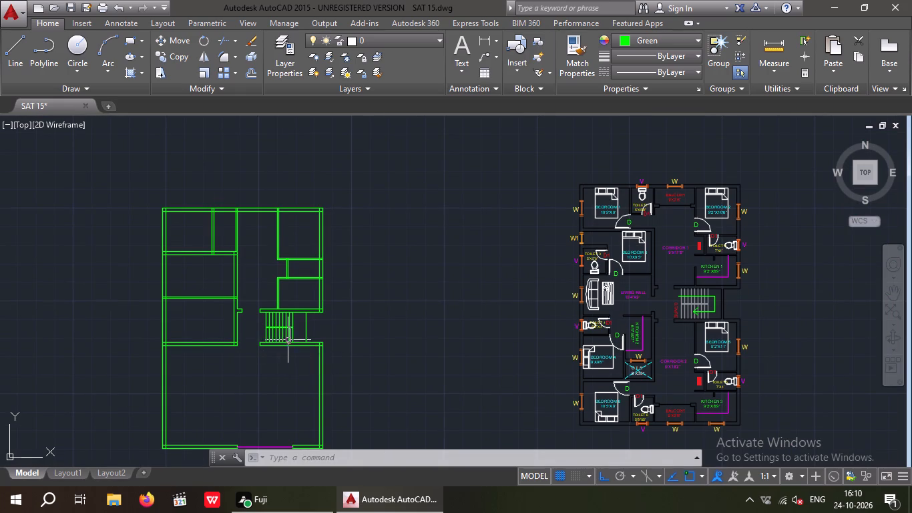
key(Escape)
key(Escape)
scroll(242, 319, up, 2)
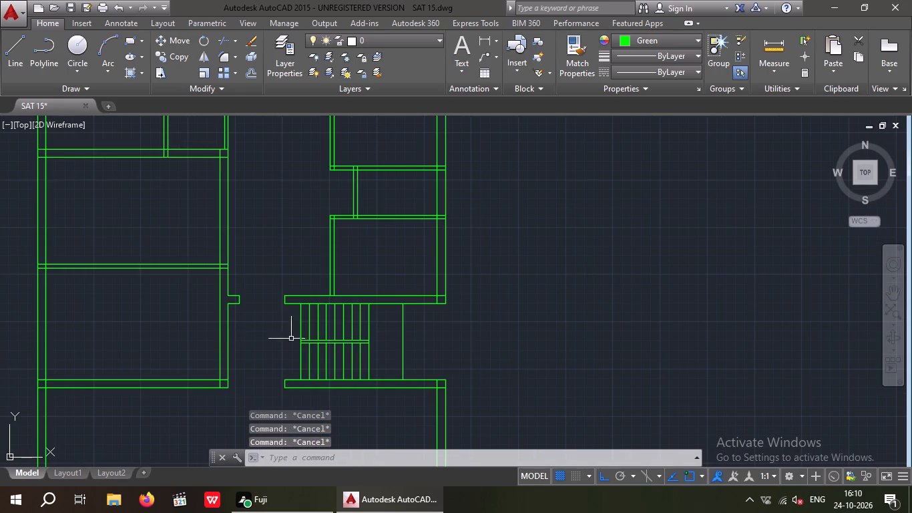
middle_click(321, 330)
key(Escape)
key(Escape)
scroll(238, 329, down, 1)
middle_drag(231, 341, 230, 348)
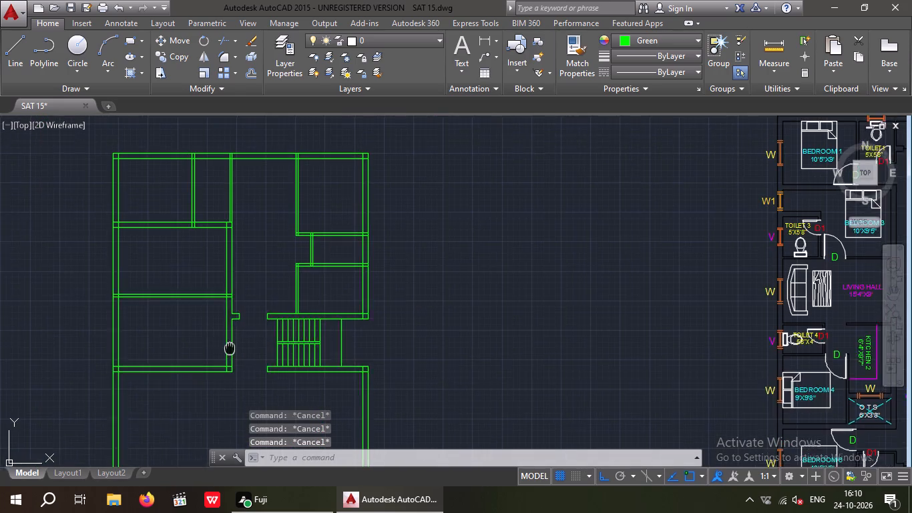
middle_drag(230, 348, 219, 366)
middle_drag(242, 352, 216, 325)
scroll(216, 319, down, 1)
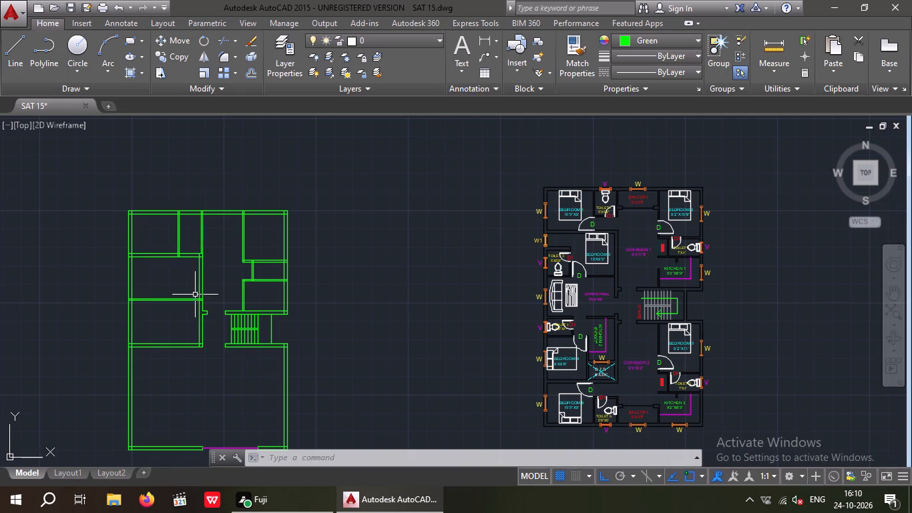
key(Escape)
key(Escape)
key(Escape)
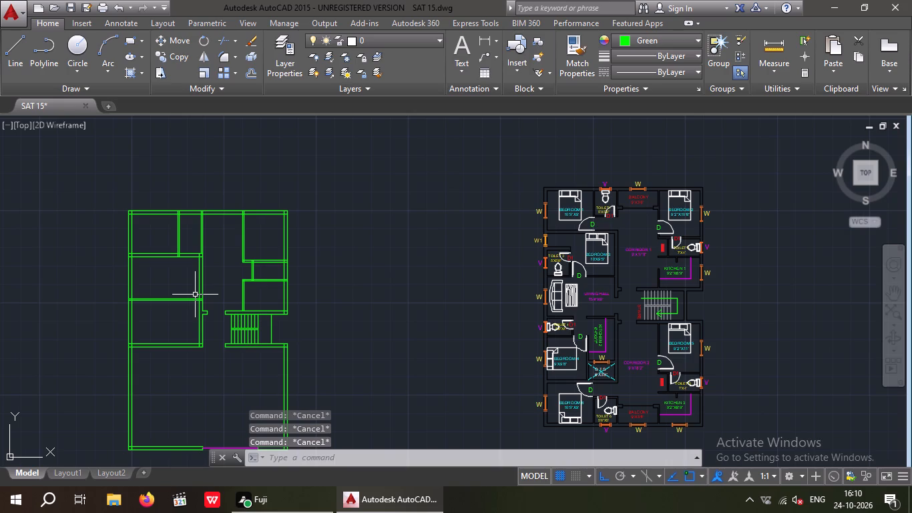
Examine the toilet next to Bedroom 1 in the reference plan for its size and wall layout.
scroll(189, 189, up, 2)
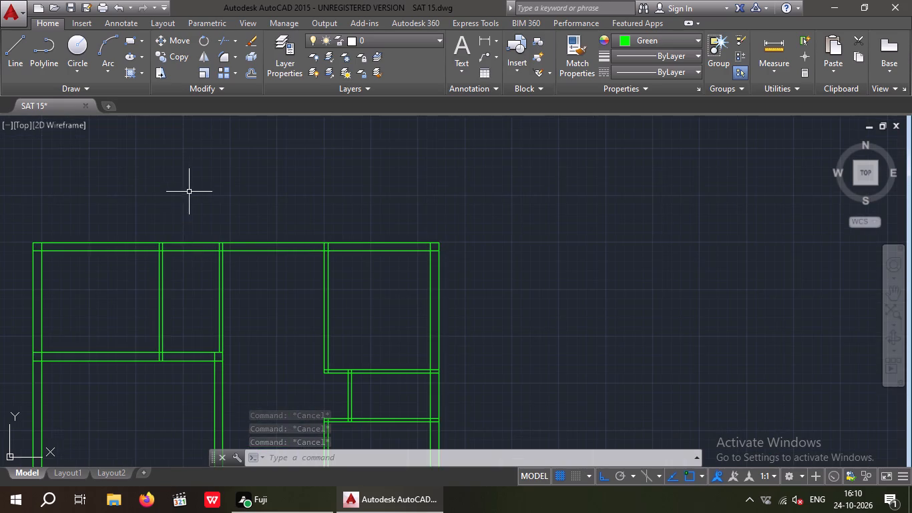
middle_drag(206, 264, 218, 291)
scroll(216, 288, down, 2)
scroll(634, 282, up, 3)
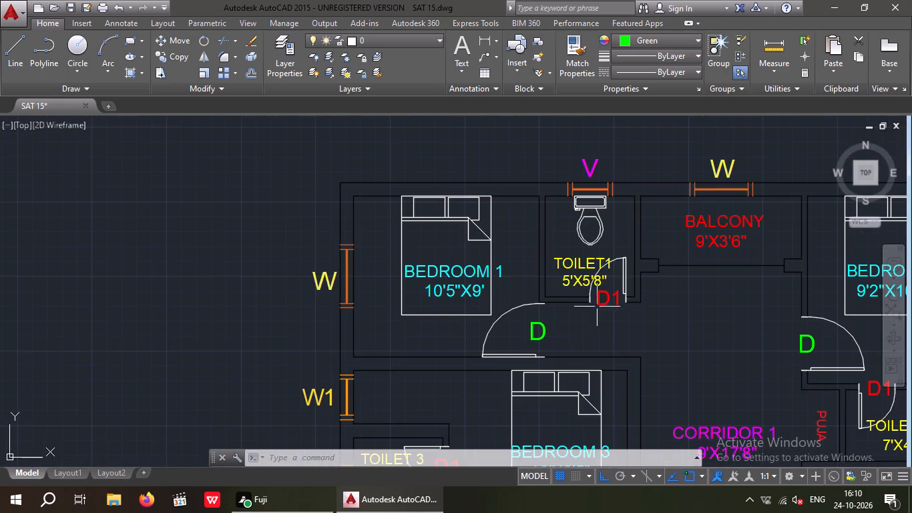
middle_drag(347, 344, 585, 299)
scroll(576, 293, down, 3)
middle_drag(185, 293, 302, 295)
scroll(318, 296, up, 3)
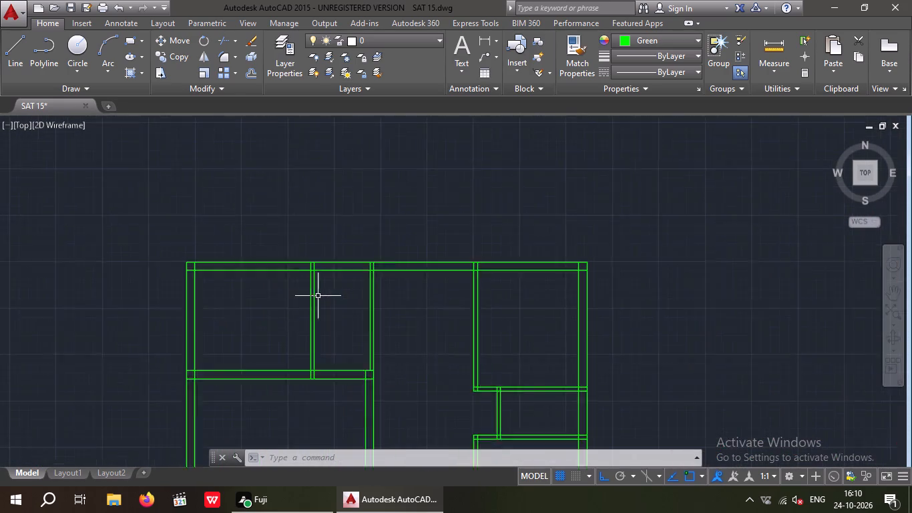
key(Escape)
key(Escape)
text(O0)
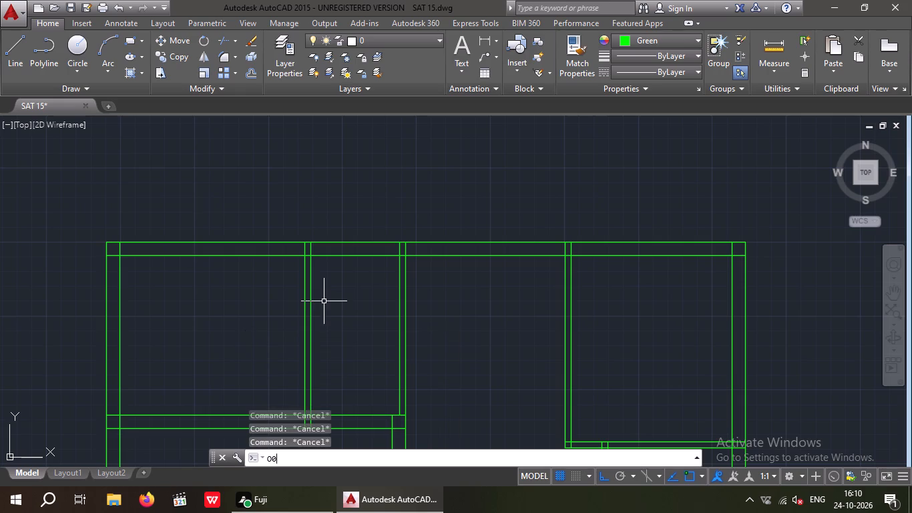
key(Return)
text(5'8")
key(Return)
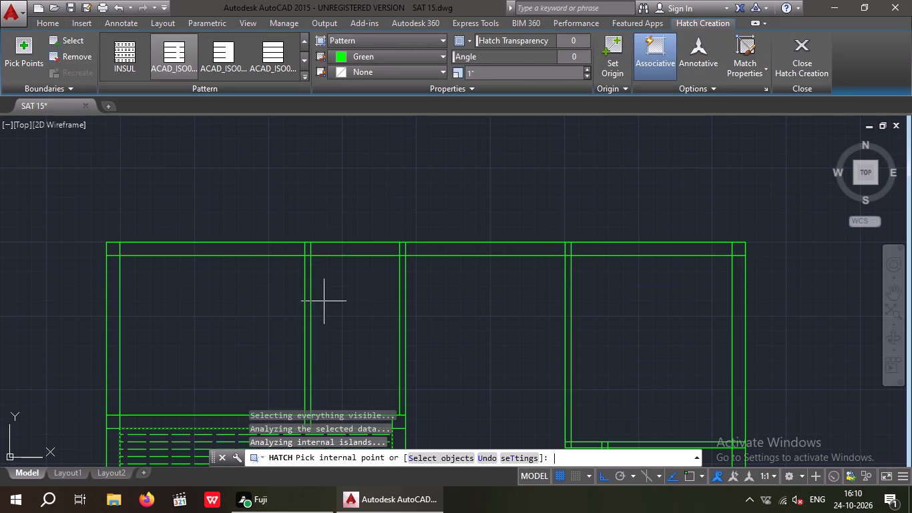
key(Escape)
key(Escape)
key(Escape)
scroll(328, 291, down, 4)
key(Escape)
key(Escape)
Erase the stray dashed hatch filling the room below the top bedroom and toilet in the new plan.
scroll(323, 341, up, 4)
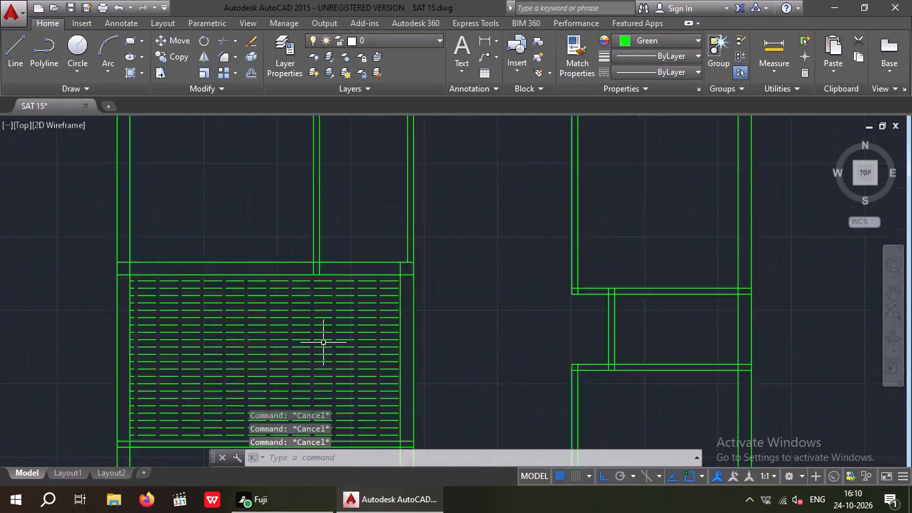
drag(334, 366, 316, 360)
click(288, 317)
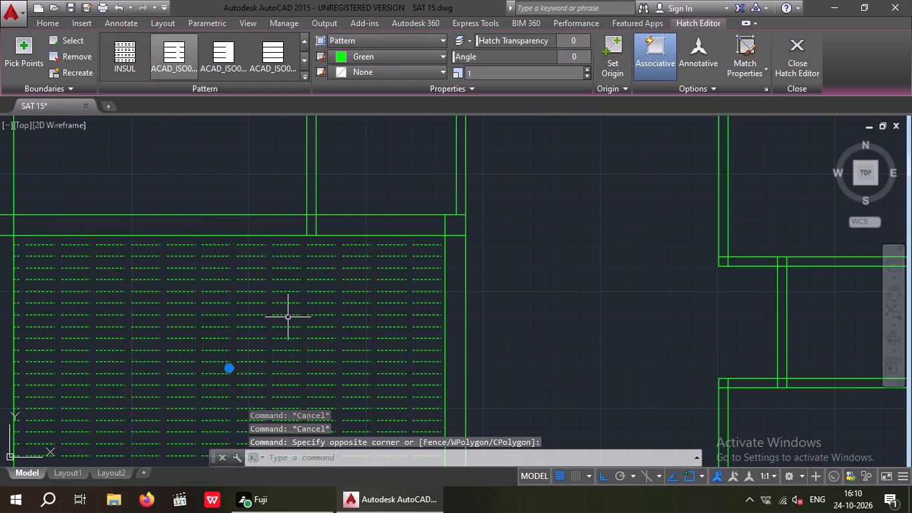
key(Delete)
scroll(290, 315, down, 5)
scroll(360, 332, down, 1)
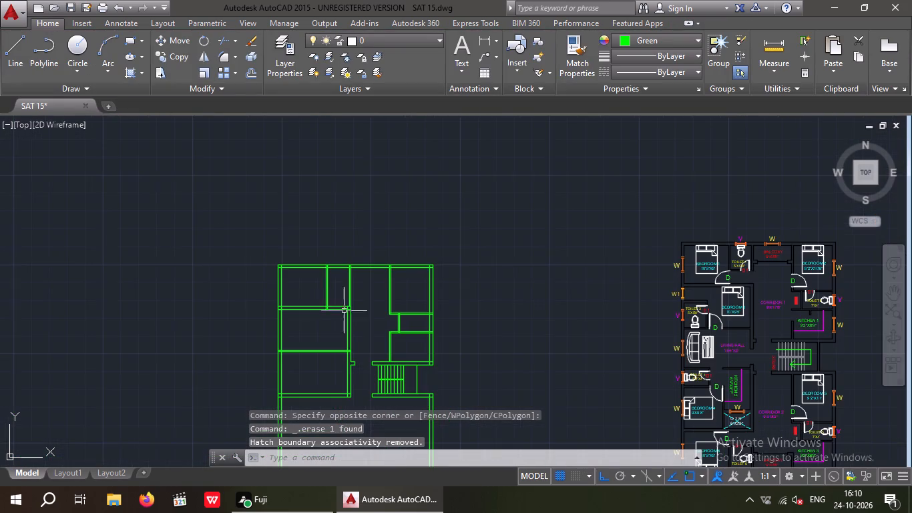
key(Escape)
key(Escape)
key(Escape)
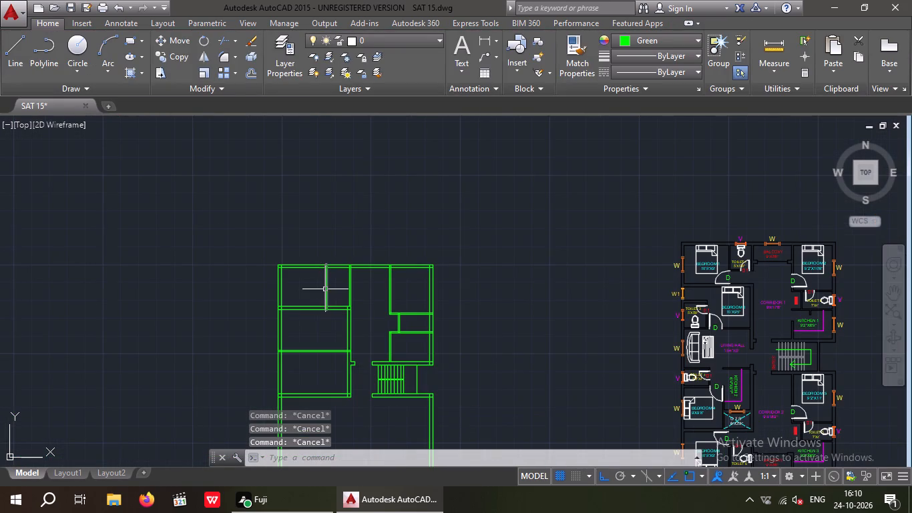
Offset the inner line of the top outer wall 5'8" downward for the toilet's lower wall.
key(o)
key(Return)
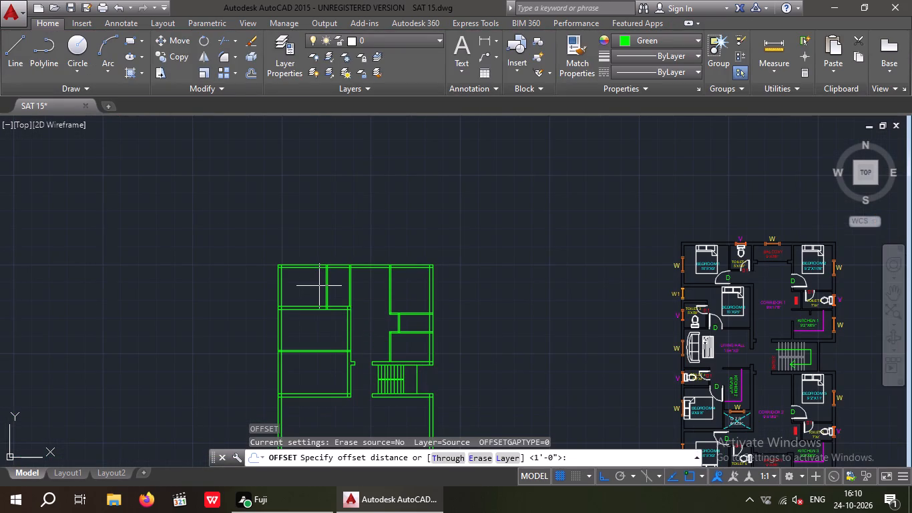
key(5)
key(apostrophe)
key(8)
key(shift+quotedbl)
key(Return)
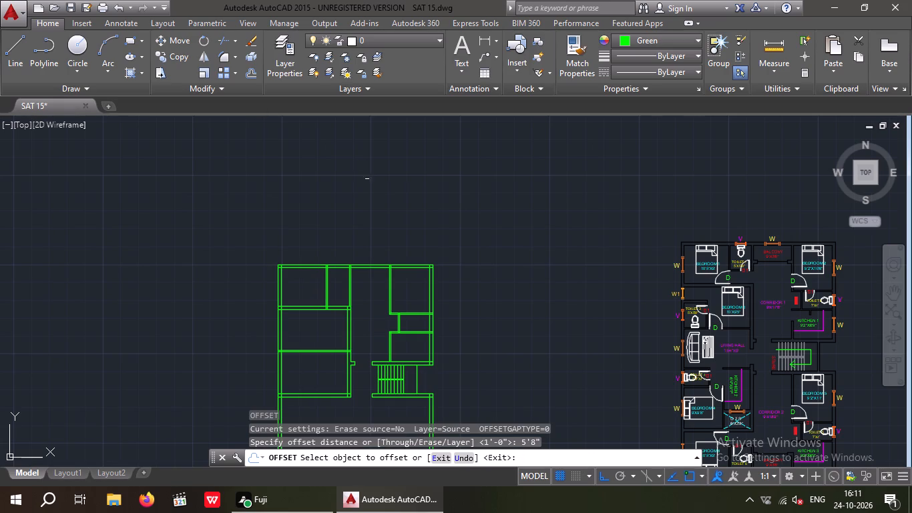
scroll(364, 222, up, 4)
scroll(364, 222, down, 1)
middle_drag(364, 222, 403, 108)
scroll(398, 124, down, 2)
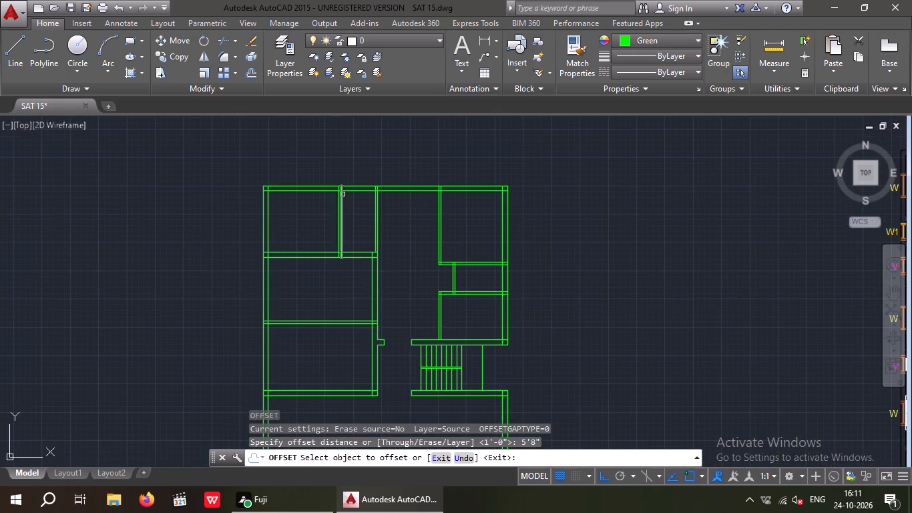
scroll(343, 194, up, 1)
drag(364, 191, 364, 206)
click(375, 230)
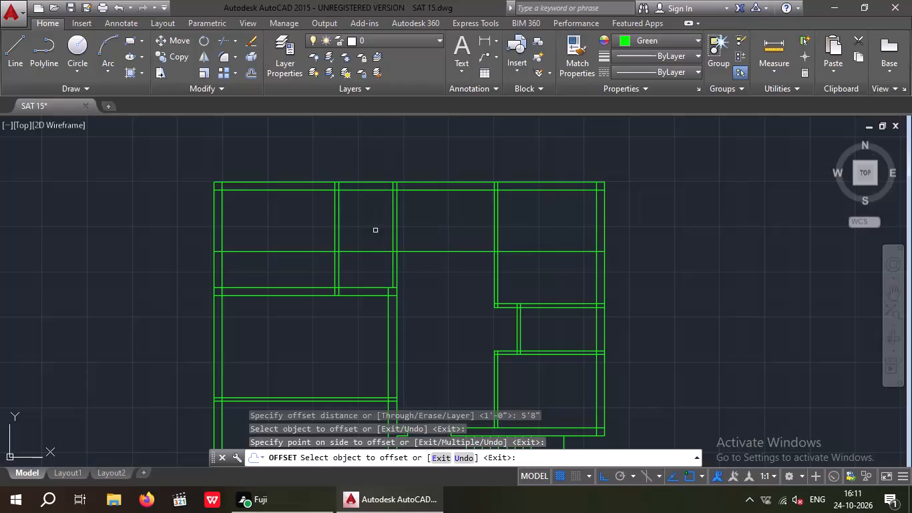
key(Escape)
key(Escape)
Offset the toilet's new lower wall line 4" downward to give the partition its thickness.
key(o)
key(Return)
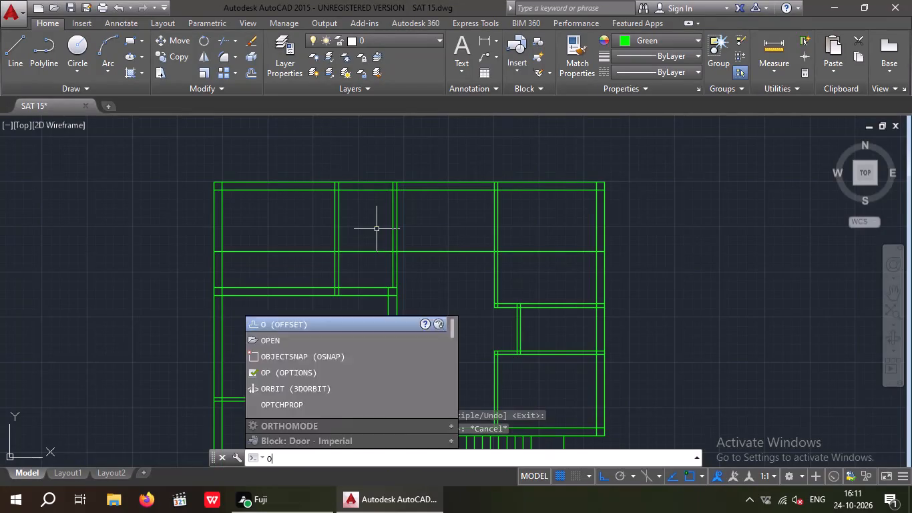
key(4)
key(shift+quotedbl)
key(Return)
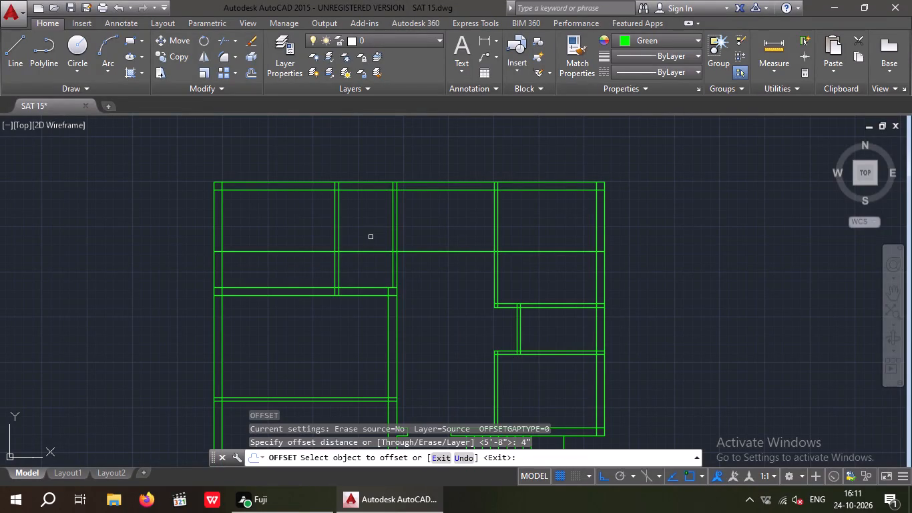
drag(366, 250, 367, 262)
click(367, 263)
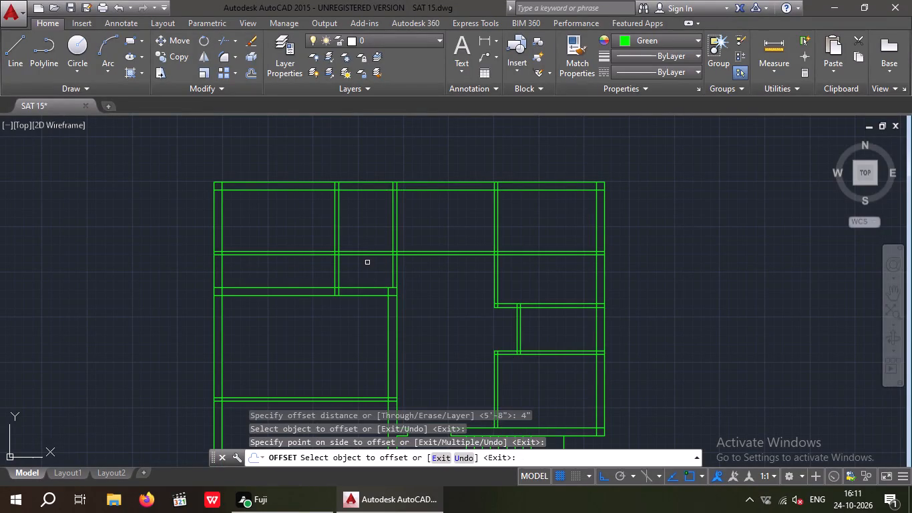
key(Escape)
key(Escape)
Trim both new partition lines out of the outer wall, the top-left bedroom and the corridor, keeping them across the toilet.
text(TR)
key(space)
key(space)
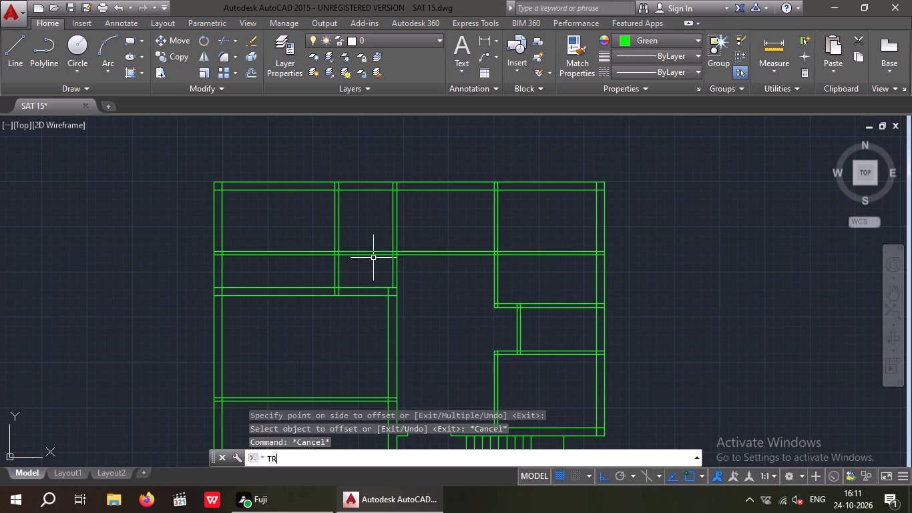
scroll(301, 252, up, 2)
scroll(69, 250, up, 2)
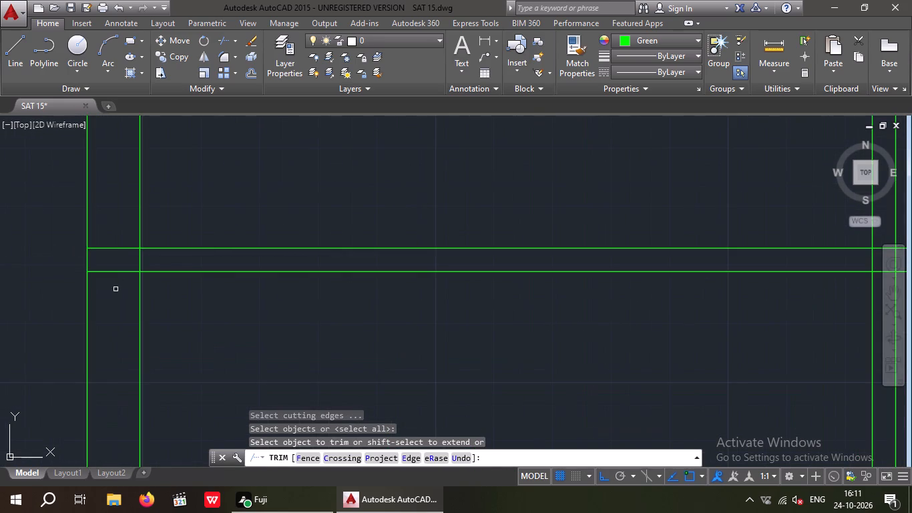
drag(116, 289, 104, 256)
click(99, 226)
scroll(103, 233, down, 1)
drag(384, 291, 319, 248)
drag(304, 208, 306, 216)
scroll(320, 214, down, 3)
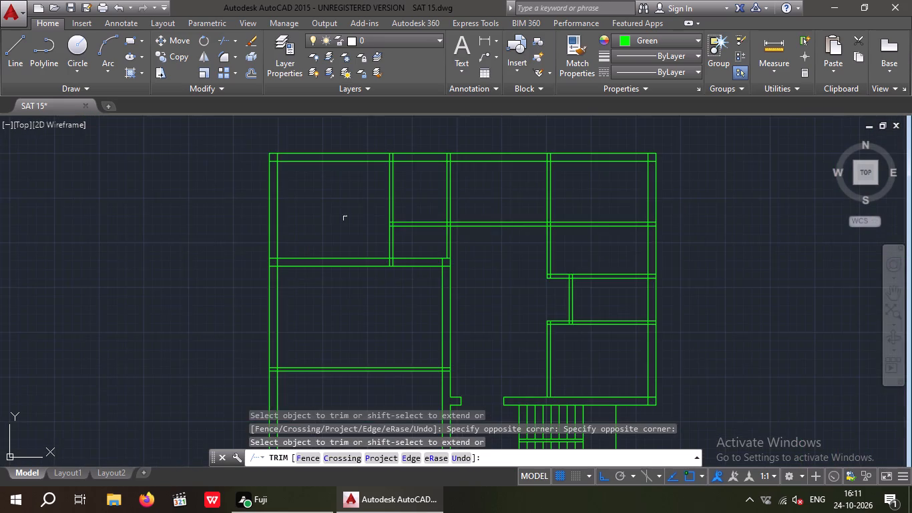
scroll(480, 218, up, 3)
drag(490, 278, 440, 242)
click(429, 219)
scroll(437, 218, down, 3)
key(Escape)
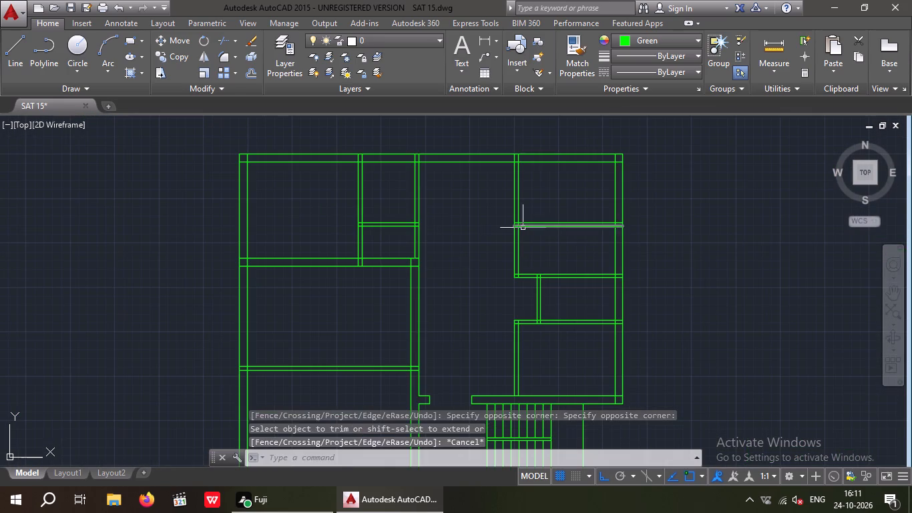
Erase the two leftover partition line pieces crossing the room on the far side of the corridor.
drag(572, 246, 553, 226)
click(546, 213)
key(Delete)
scroll(531, 212, down, 2)
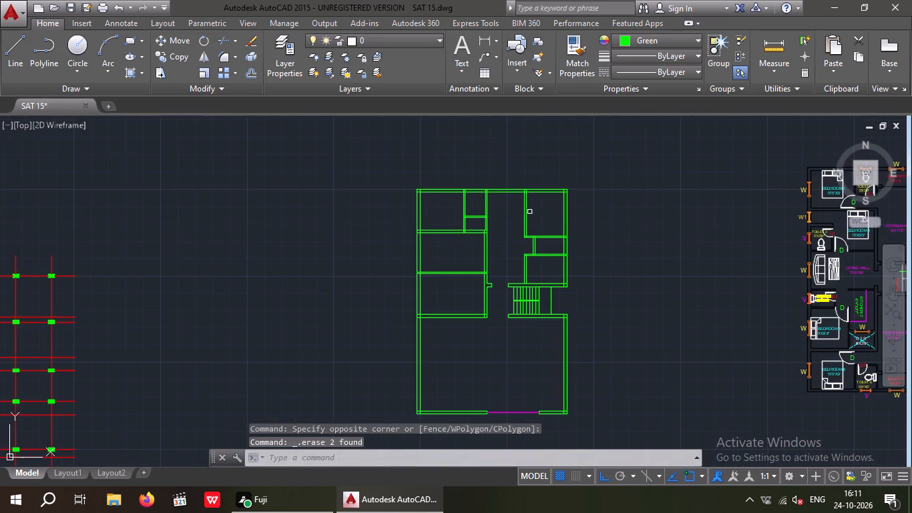
middle_drag(513, 217, 354, 220)
middle_drag(345, 246, 358, 245)
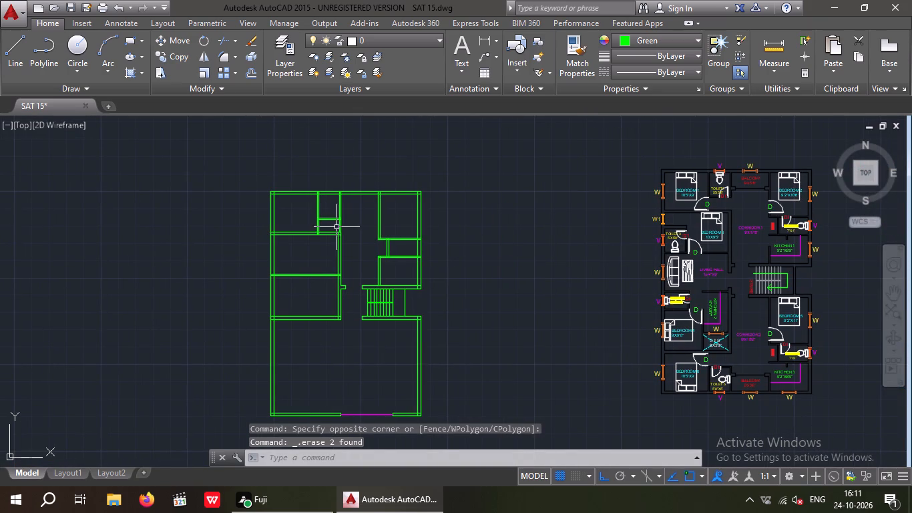
key(Escape)
key(Escape)
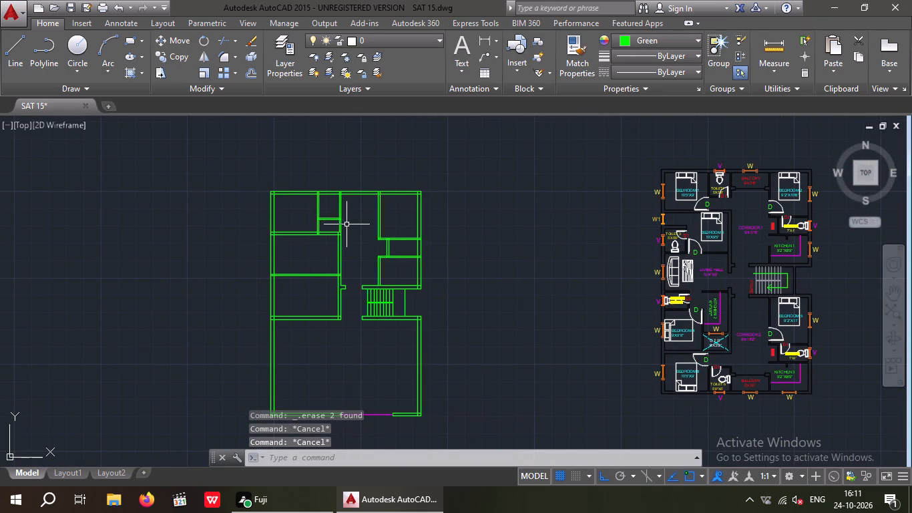
Trim away the toilet's corridor-side wall lines below the new partition to open the passage to the corridor.
text(TR)
key(space)
key(space)
scroll(314, 220, up, 4)
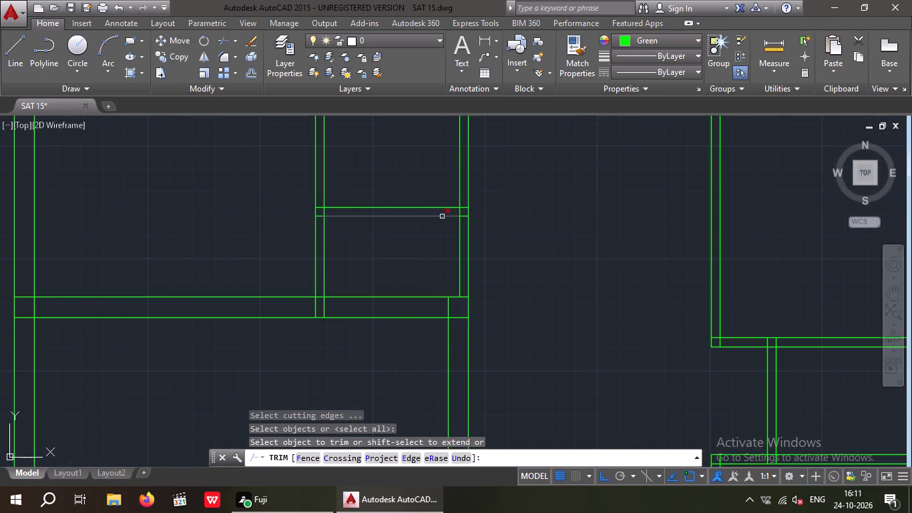
drag(491, 234, 454, 271)
click(446, 276)
scroll(449, 236, down, 3)
middle_drag(411, 271, 409, 271)
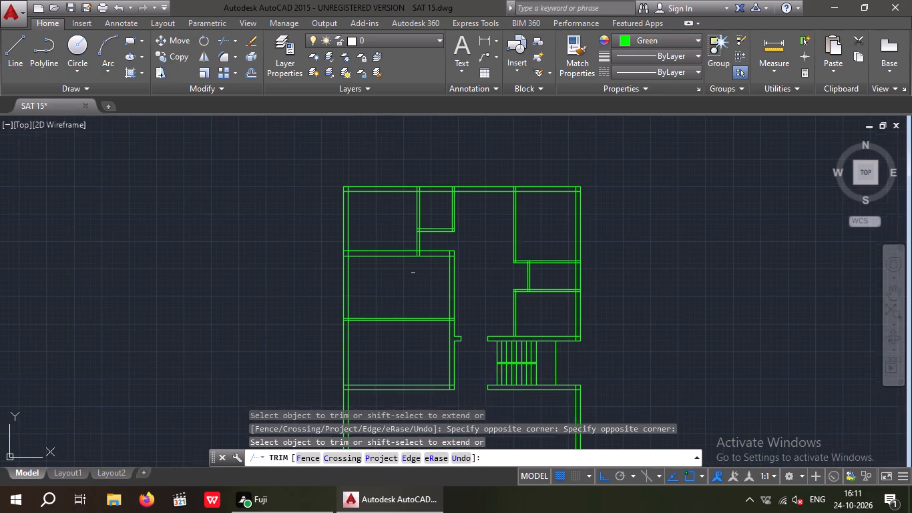
middle_drag(409, 271, 377, 278)
scroll(369, 268, down, 1)
middle_drag(358, 277, 308, 281)
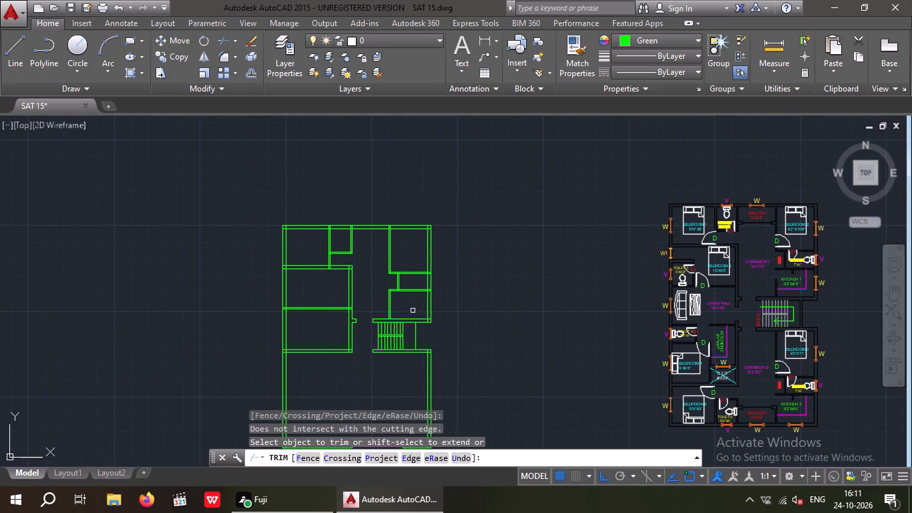
key(Escape)
key(Escape)
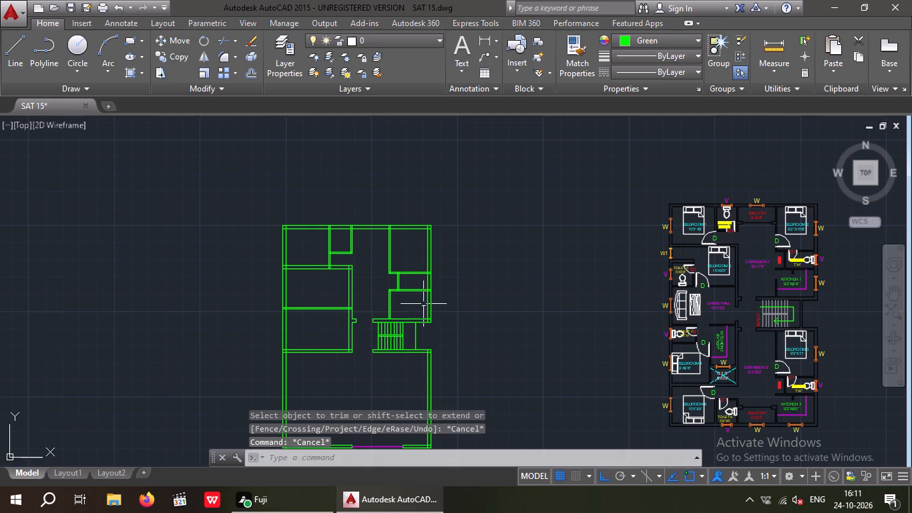
Erase both lines of the horizontal partition between the two large rooms below the top bedroom.
drag(330, 322, 324, 321)
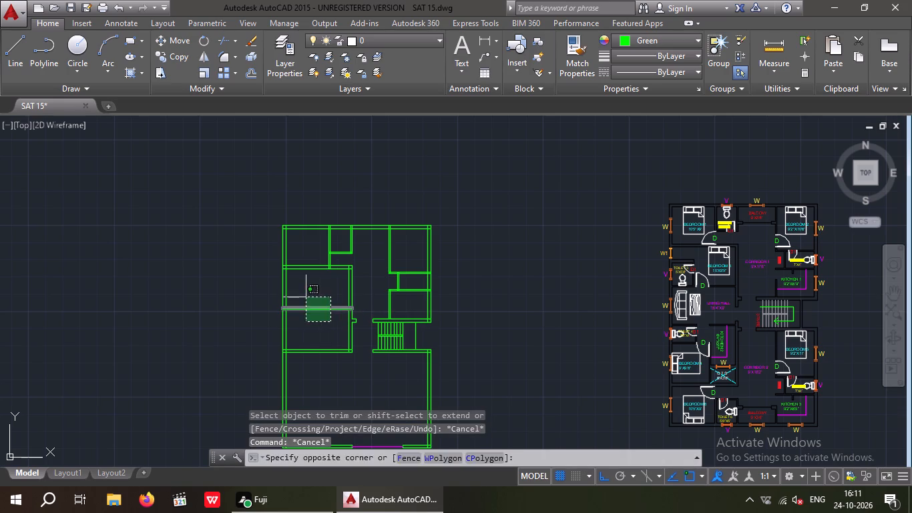
click(305, 295)
key(Delete)
scroll(306, 295, down, 1)
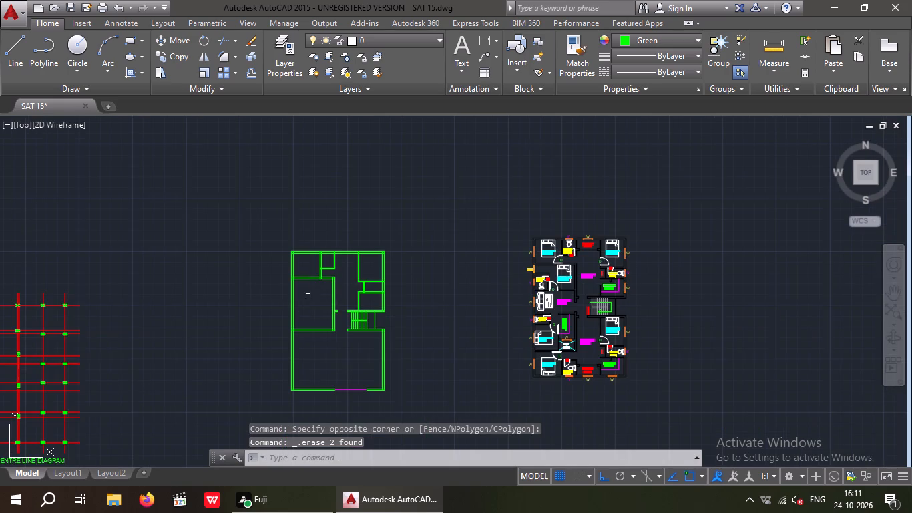
Offset the lower line of the wall below the top-left bedroom by 2' downward into the large room.
scroll(330, 298, up, 2)
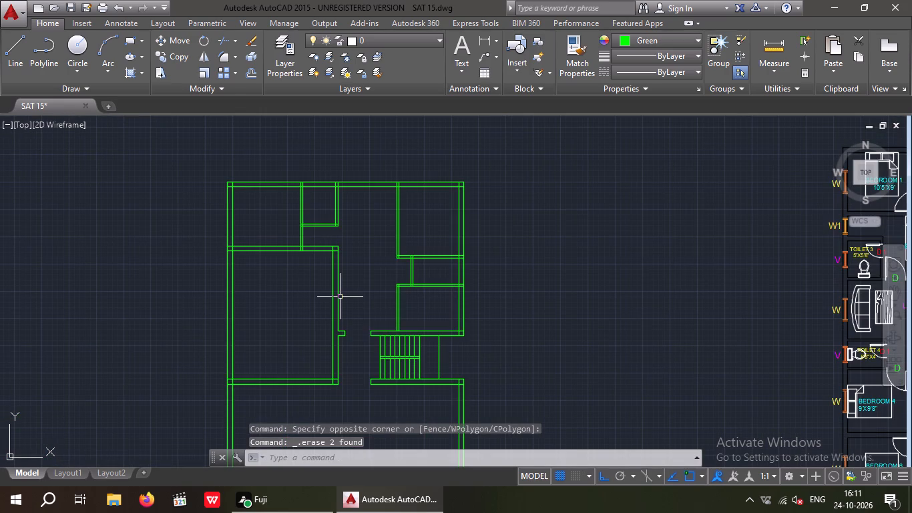
key(Escape)
key(o)
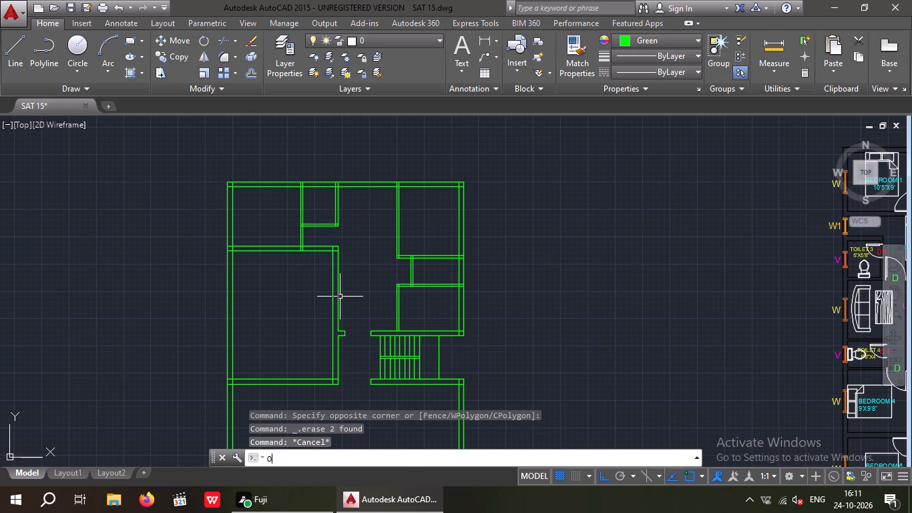
key(Return)
text(2')
key(Return)
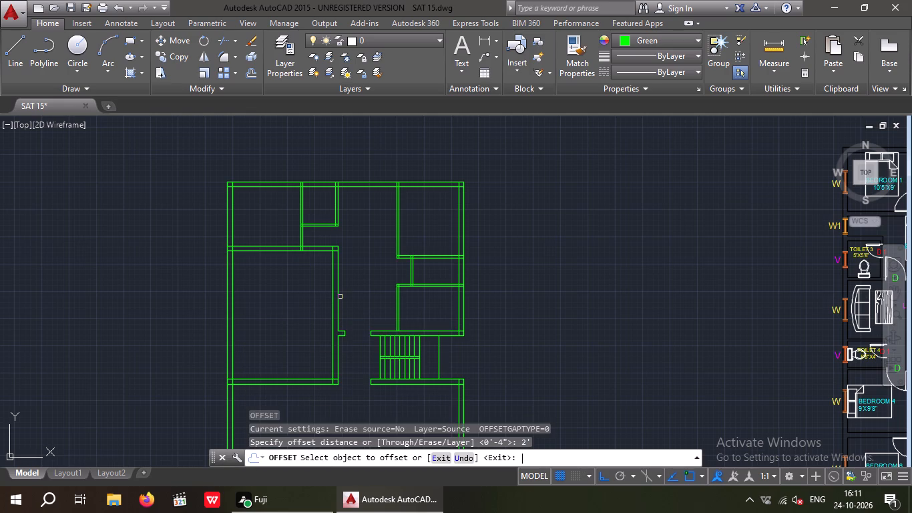
scroll(330, 261, up, 3)
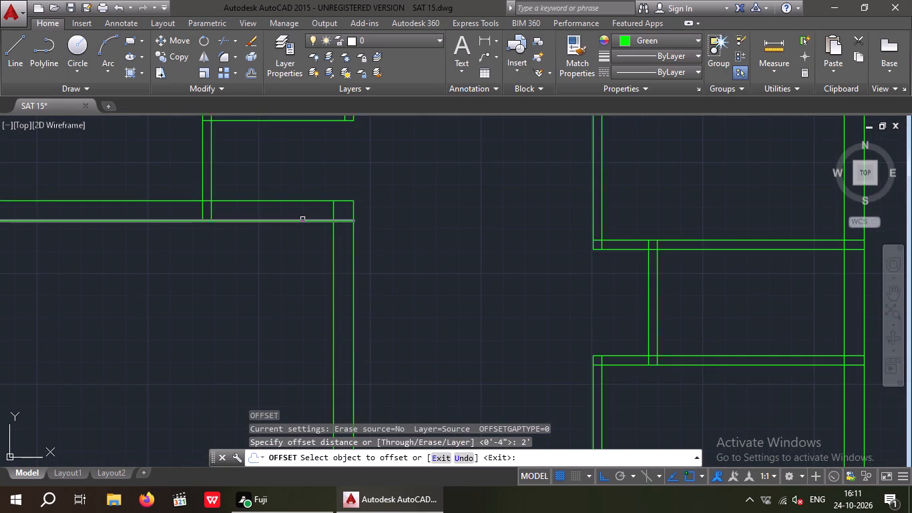
drag(302, 219, 307, 259)
click(310, 301)
scroll(316, 296, down, 1)
key(Escape)
key(Escape)
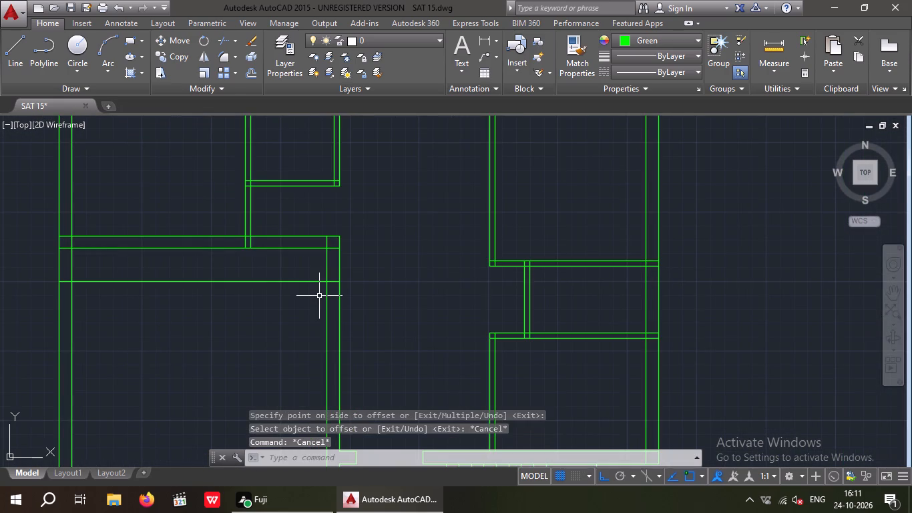
Offset the new horizontal line a further 5' downward to mark the far edge of the opening.
key(o)
key(Return)
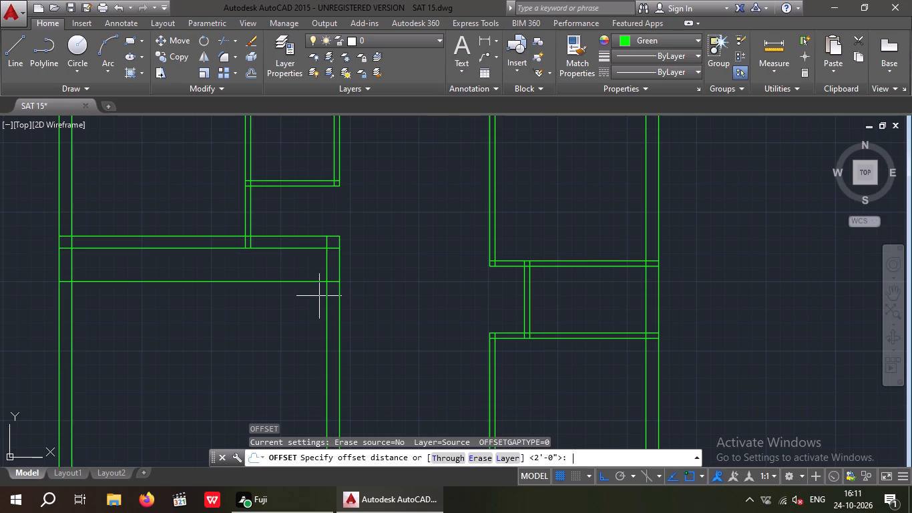
text(5')
key(Return)
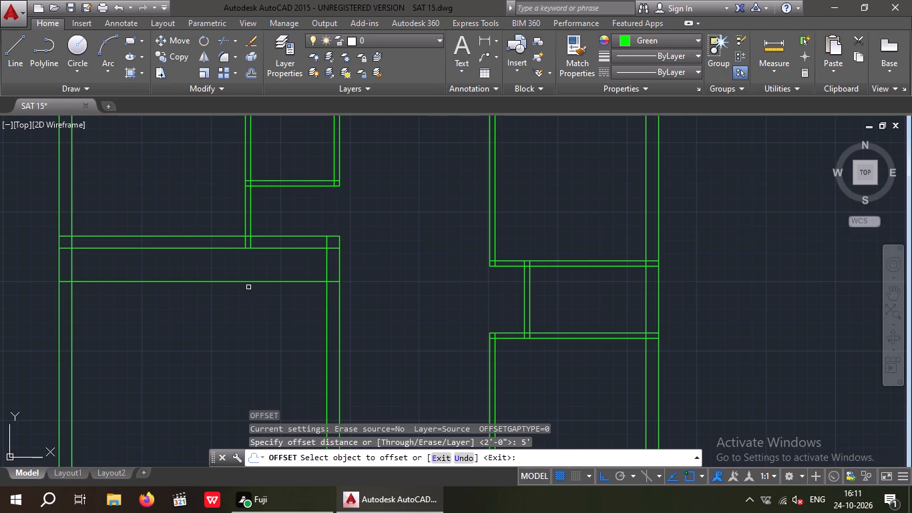
drag(260, 282, 262, 311)
click(264, 331)
scroll(280, 312, down, 2)
key(Escape)
key(Escape)
Trim the two offset lines across the large room and cut the corridor wall between them for a 5' opening.
text(TR)
key(space)
key(space)
scroll(283, 318, up, 3)
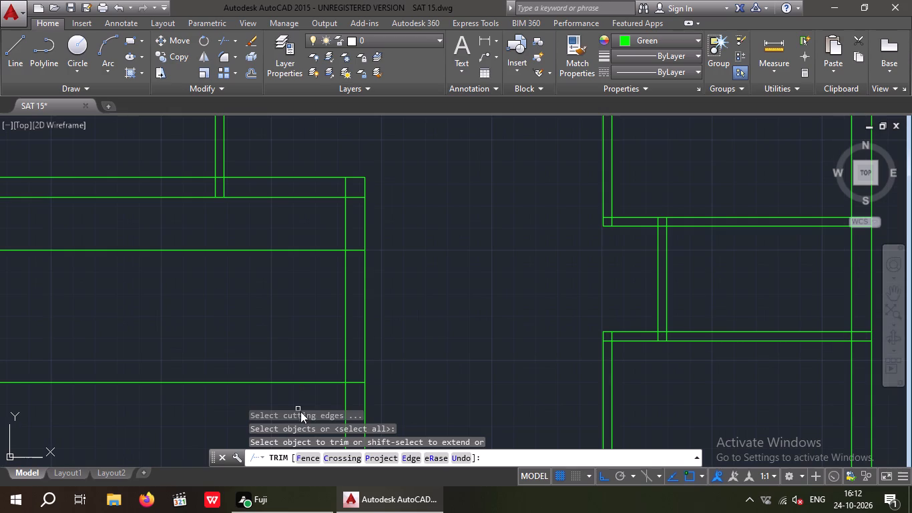
drag(304, 398, 285, 372)
click(248, 237)
drag(416, 298, 302, 341)
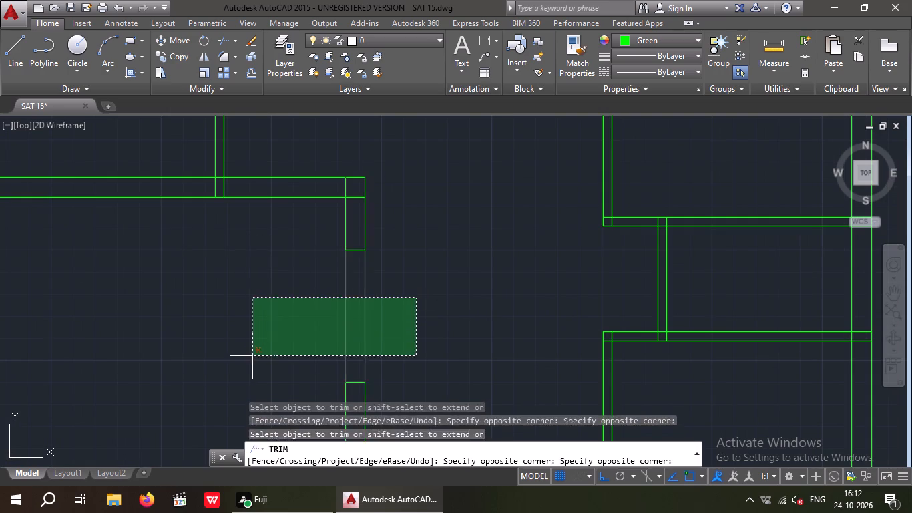
drag(252, 356, 283, 351)
At the left outer wall, trim its inner line across the large room's lower wall and that wall's upper line end.
scroll(308, 316, down, 3)
middle_drag(293, 321, 336, 244)
middle_drag(327, 278, 318, 295)
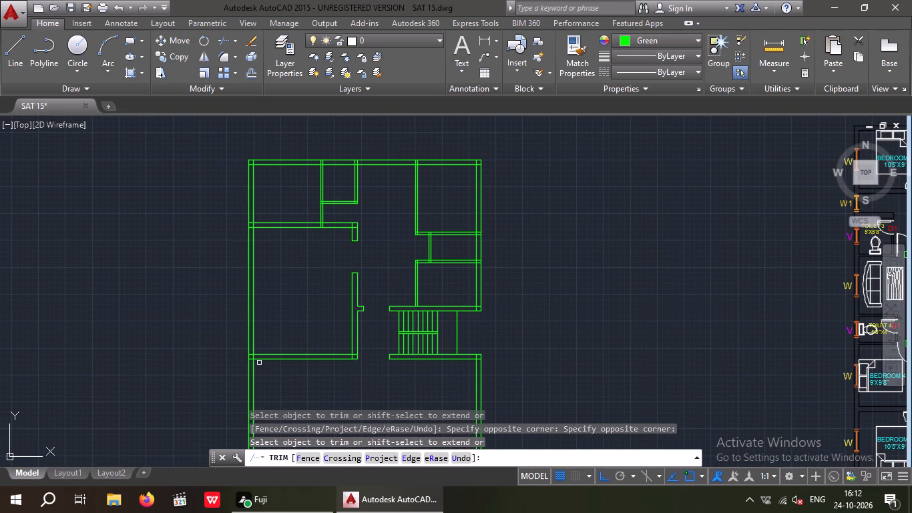
scroll(257, 363, up, 4)
scroll(223, 331, down, 1)
scroll(221, 332, up, 2)
drag(231, 333, 214, 343)
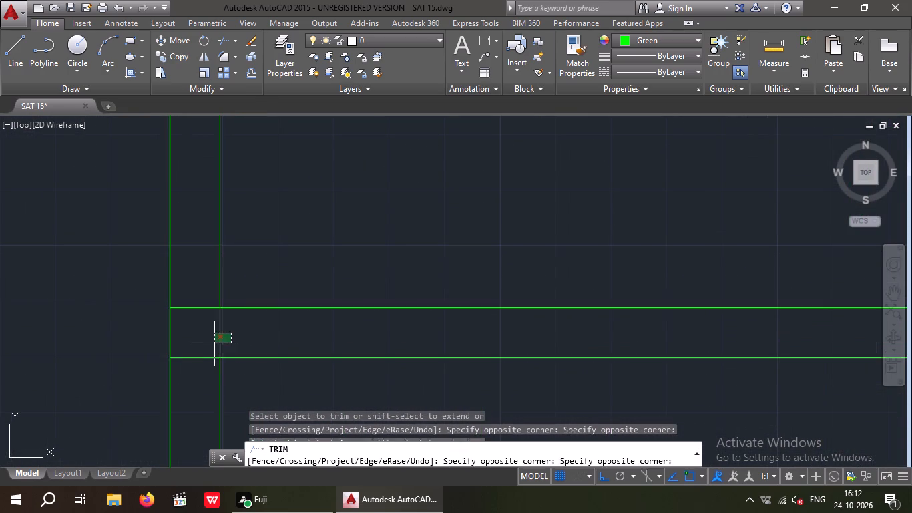
click(212, 343)
drag(214, 333, 204, 316)
click(199, 295)
Trim the overlapping line ends inside the corner where the large room's lower wall meets the corridor wall.
scroll(198, 292, down, 4)
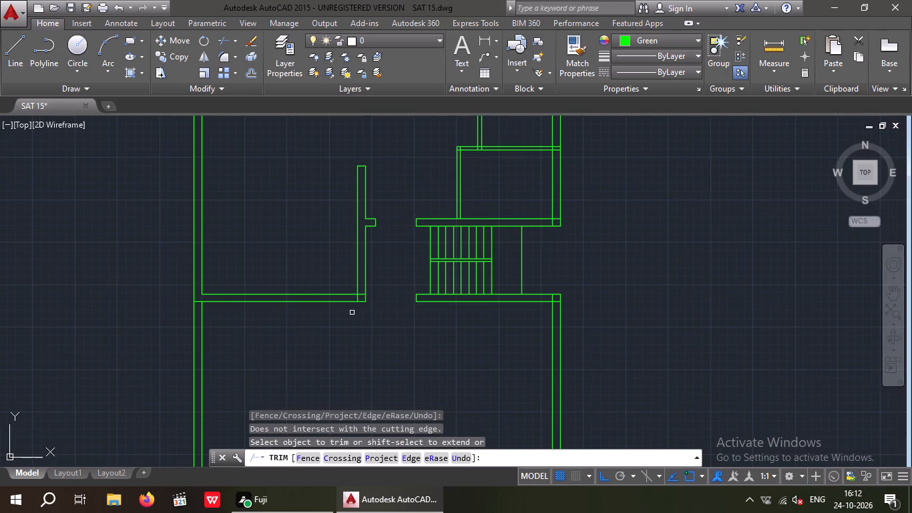
scroll(365, 289, up, 4)
drag(332, 335, 328, 318)
drag(326, 291, 326, 297)
drag(330, 323, 294, 350)
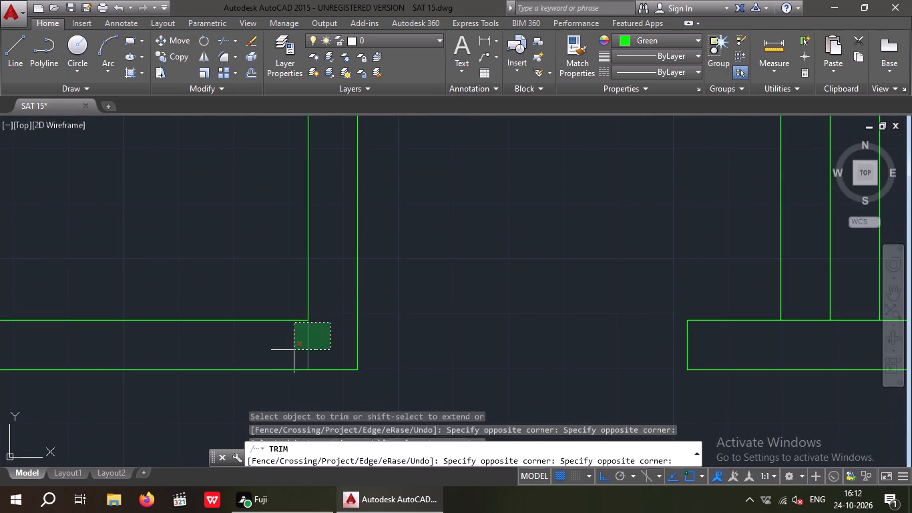
click(288, 347)
Trim the end of the lower wall's bottom line out of the left outer wall.
scroll(302, 325, down, 4)
scroll(152, 334, up, 4)
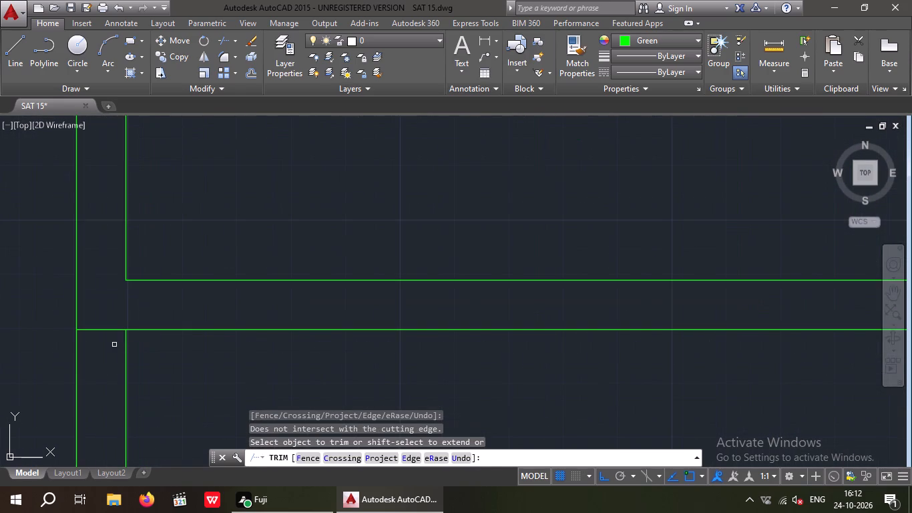
drag(114, 345, 100, 331)
drag(86, 294, 86, 301)
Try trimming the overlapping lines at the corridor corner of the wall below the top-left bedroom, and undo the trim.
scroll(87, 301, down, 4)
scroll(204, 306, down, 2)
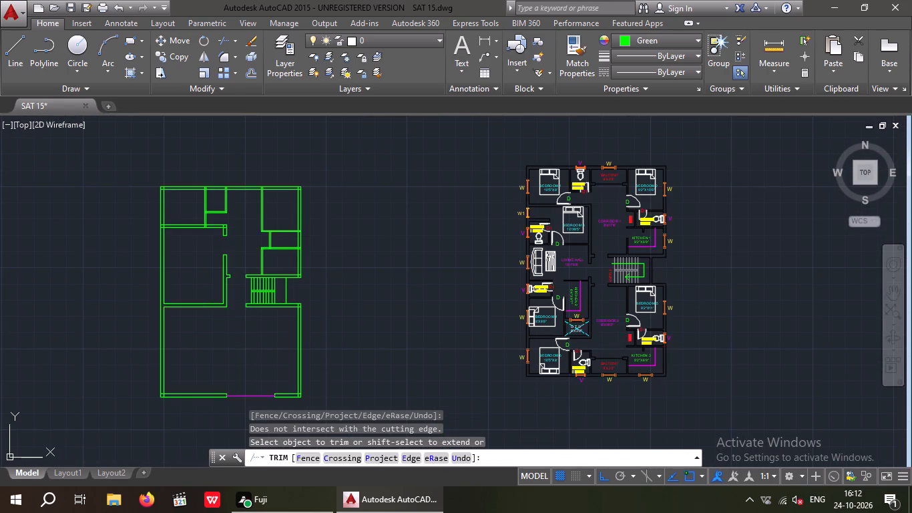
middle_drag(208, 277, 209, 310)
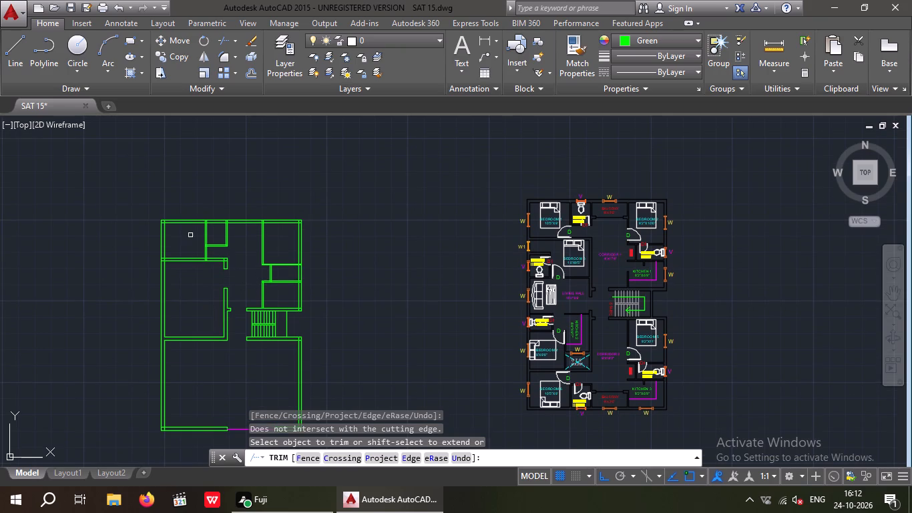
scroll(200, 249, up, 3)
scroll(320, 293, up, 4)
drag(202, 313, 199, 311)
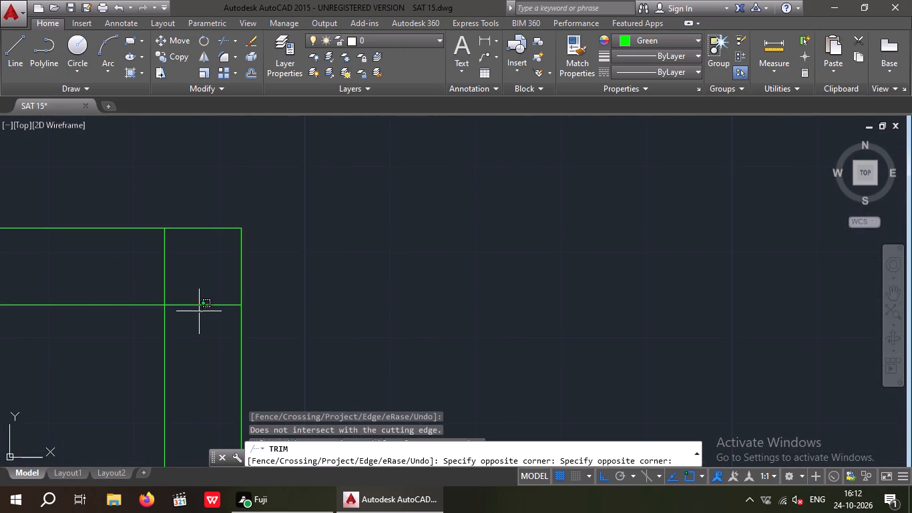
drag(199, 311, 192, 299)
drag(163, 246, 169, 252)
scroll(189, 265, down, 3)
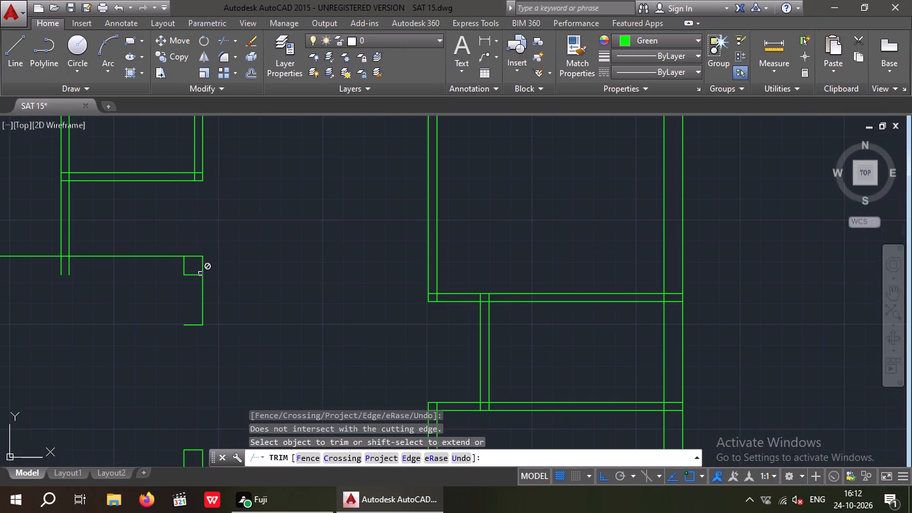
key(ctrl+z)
Trim the overlapping horizontal and vertical line ends inside the corridor corner of the wall below the toilet.
scroll(208, 267, down, 4)
middle_drag(308, 209, 276, 319)
scroll(290, 275, down, 1)
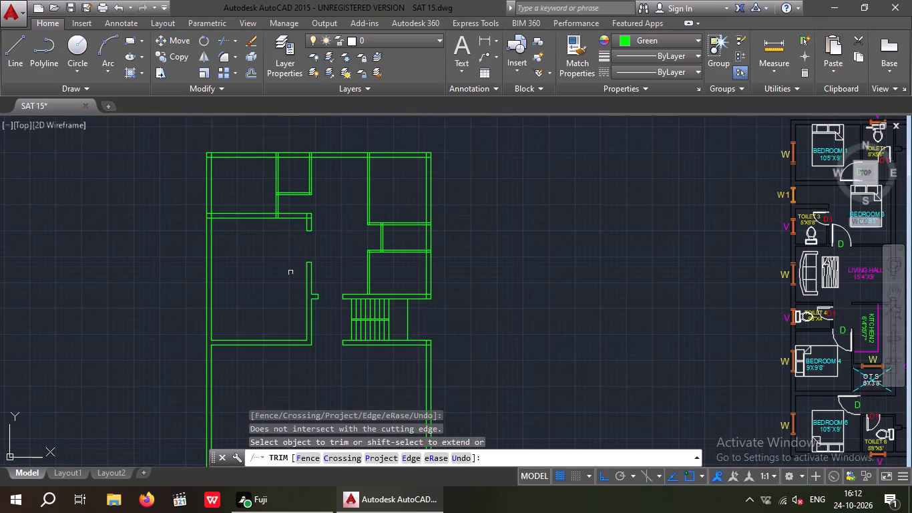
scroll(306, 212, up, 7)
drag(310, 300, 284, 271)
click(275, 232)
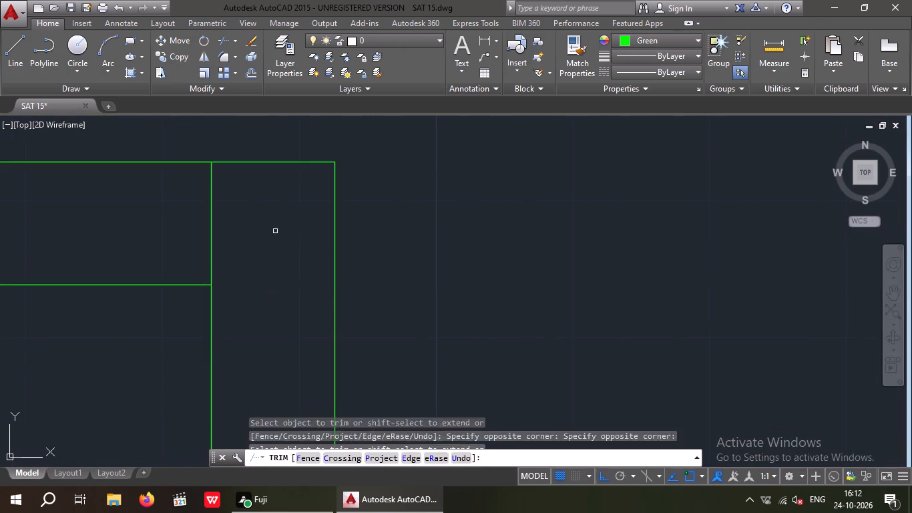
drag(308, 189, 148, 229)
drag(130, 232, 141, 232)
scroll(167, 223, down, 4)
middle_drag(133, 287, 315, 303)
scroll(305, 303, down, 2)
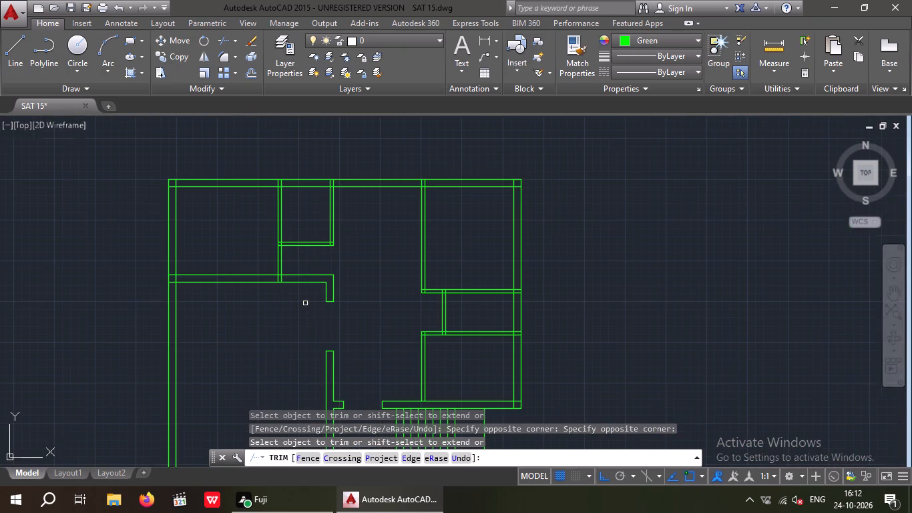
middle_drag(305, 303, 310, 331)
key(Escape)
key(Escape)
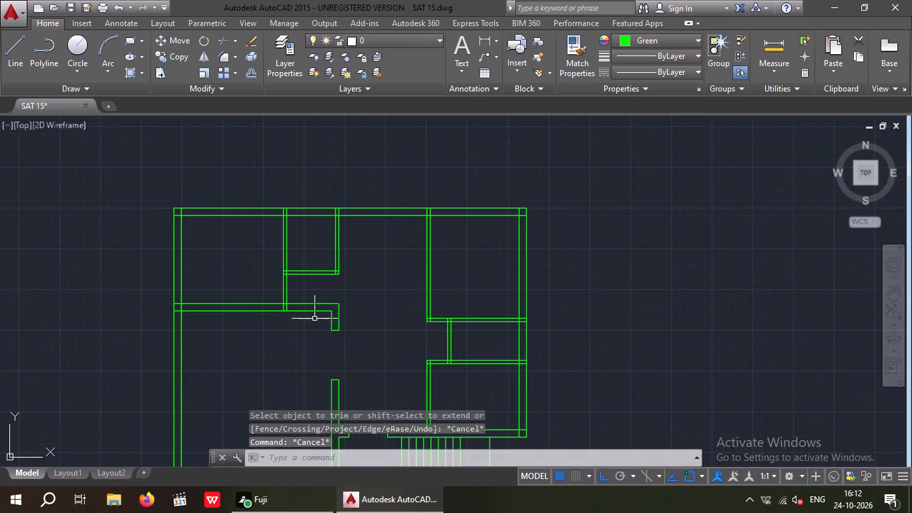
Measure the vertical gap between the toilet's lower wall and the wall below it with a linear dimension.
click(483, 41)
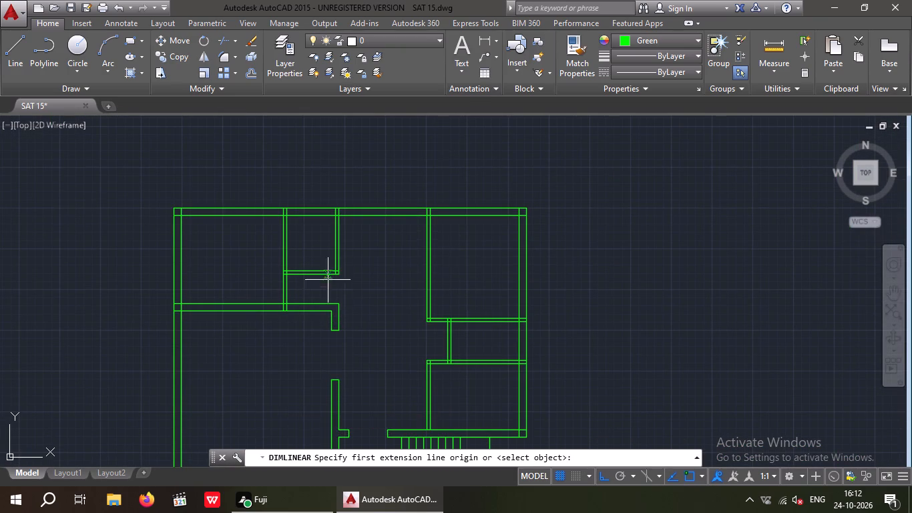
scroll(293, 285, up, 3)
drag(261, 246, 272, 273)
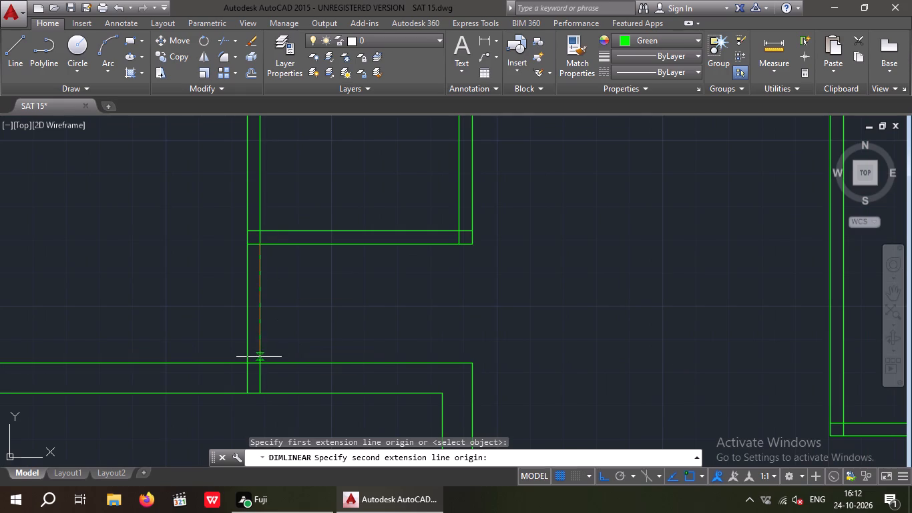
drag(258, 363, 297, 355)
scroll(322, 312, up, 1)
key(Escape)
Trim the ends of the bedroom partition's two vertical lines out of the horizontal wall below the toilet.
scroll(320, 304, down, 4)
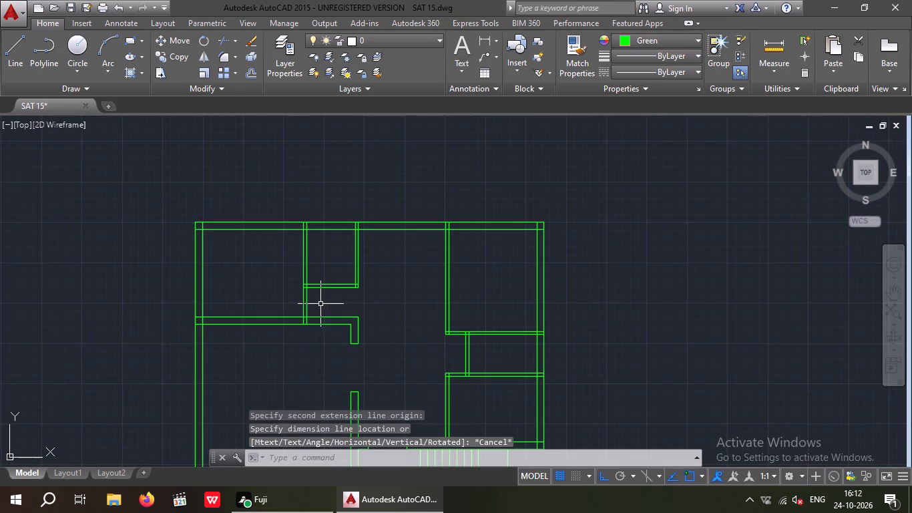
middle_drag(316, 303, 288, 312)
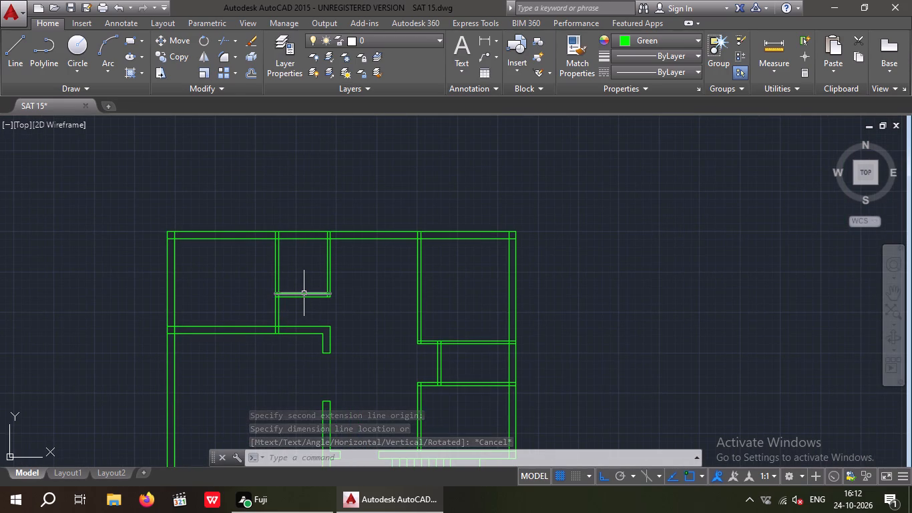
scroll(304, 293, up, 2)
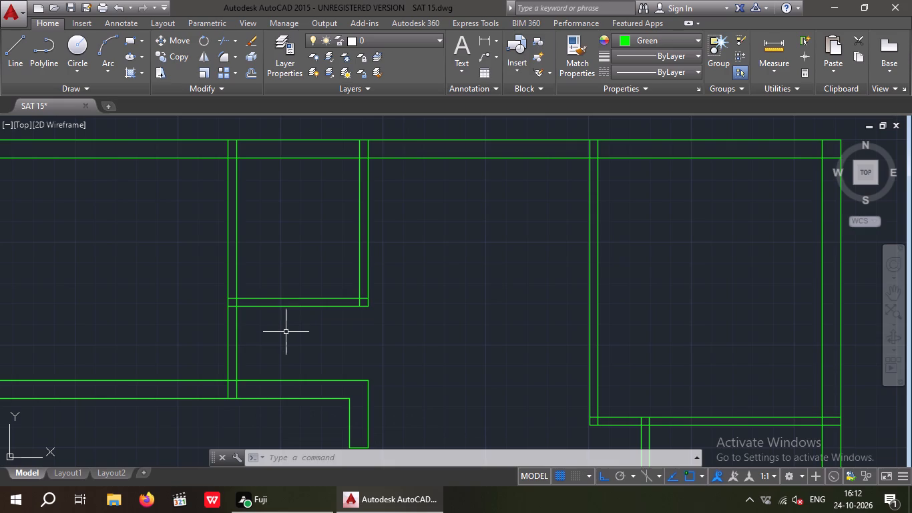
text(TR)
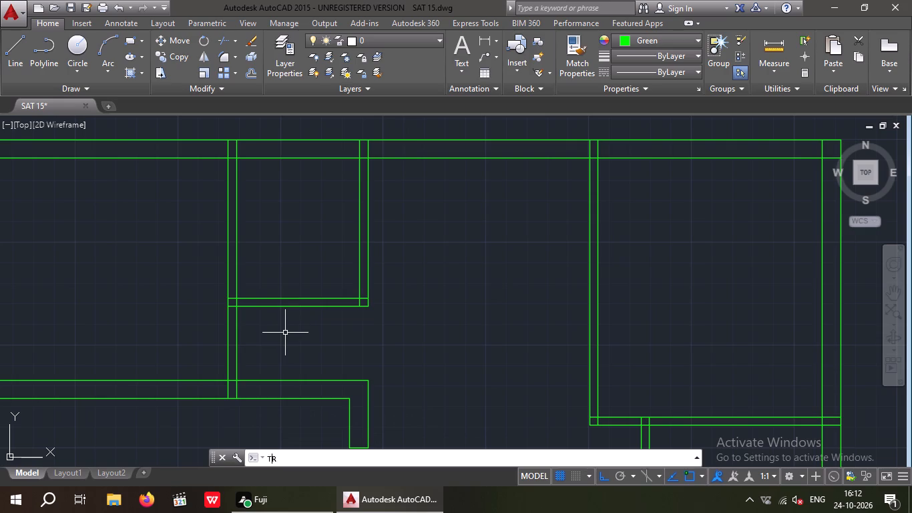
key(space)
key(space)
scroll(230, 398, up, 3)
drag(274, 358, 197, 381)
click(182, 381)
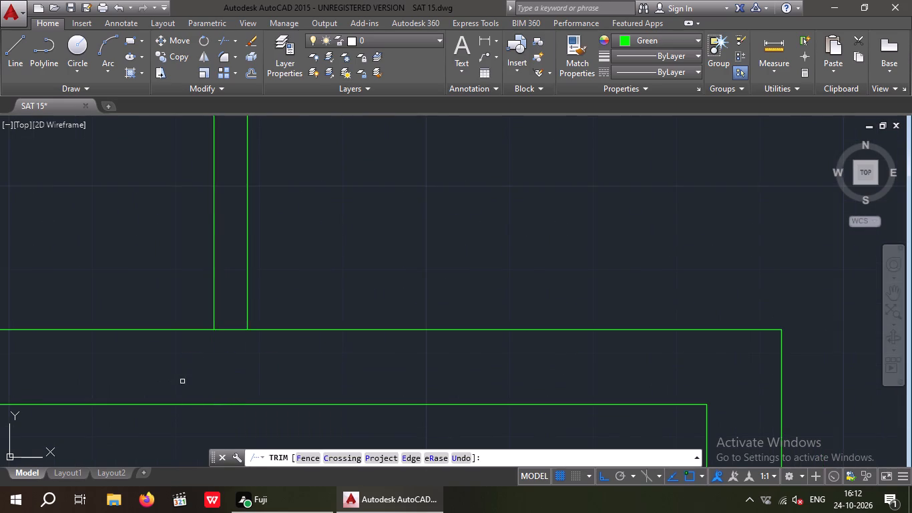
Trim away the bedroom partition's two lines below the toilet to open the bedroom to the passage.
scroll(210, 350, down, 3)
drag(255, 295, 160, 333)
drag(157, 334, 163, 332)
scroll(194, 304, down, 3)
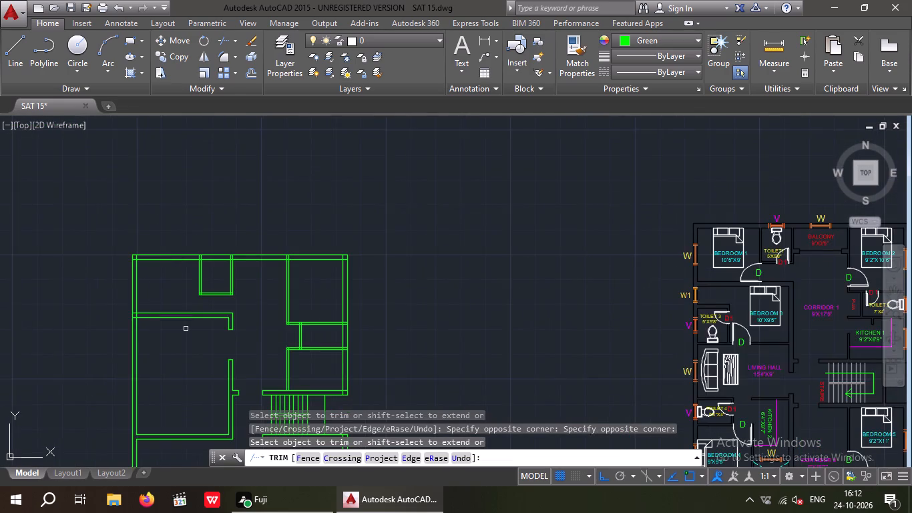
middle_drag(194, 333, 251, 347)
scroll(250, 344, down, 1)
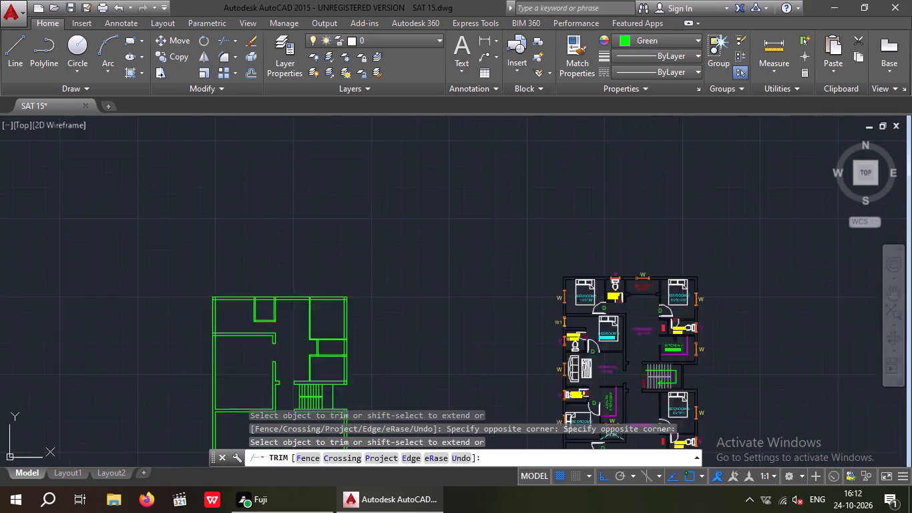
scroll(250, 344, down, 1)
middle_drag(250, 343, 211, 375)
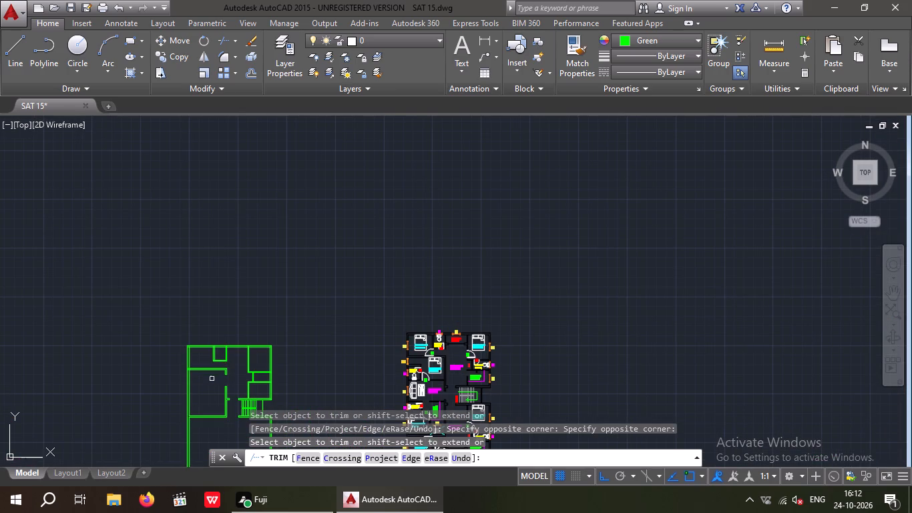
key(Escape)
key(Escape)
Trim the horizontal wall below the toilet where it meets the left outer wall, leaving a clean open junction.
middle_drag(208, 384, 238, 363)
scroll(224, 355, up, 3)
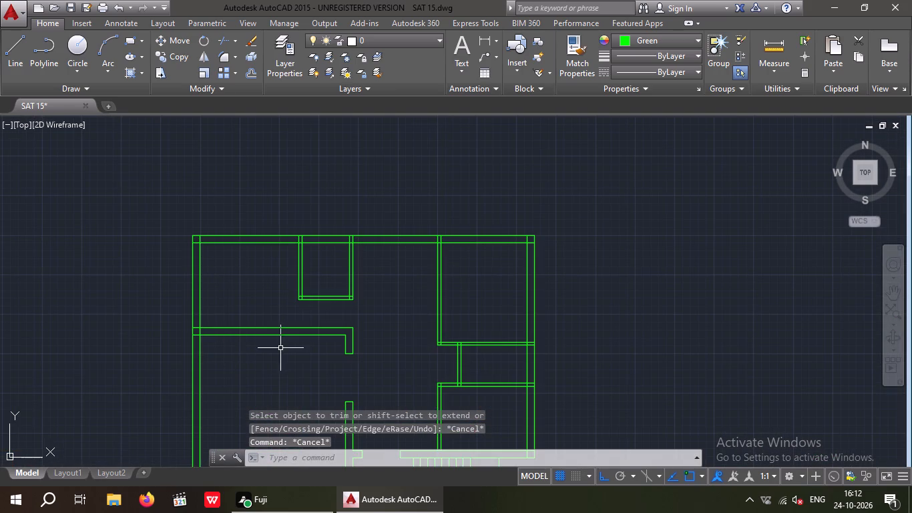
key(t)
key(r)
key(space)
key(space)
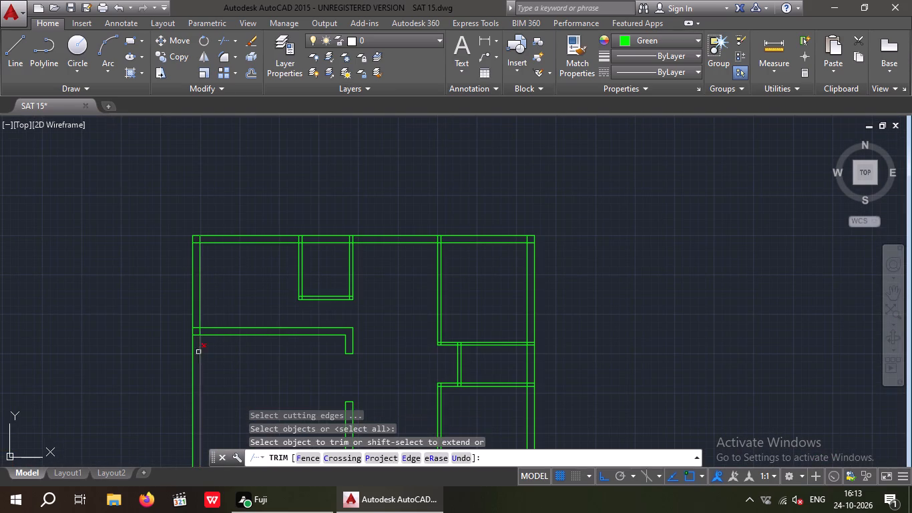
scroll(205, 333, up, 4)
drag(162, 359, 146, 346)
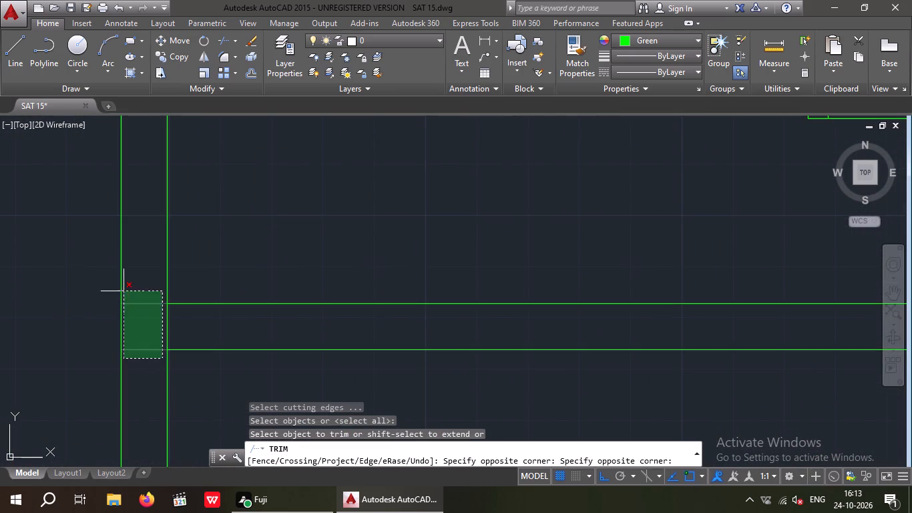
click(124, 291)
scroll(126, 291, down, 4)
scroll(141, 301, up, 3)
drag(131, 296, 100, 315)
click(100, 315)
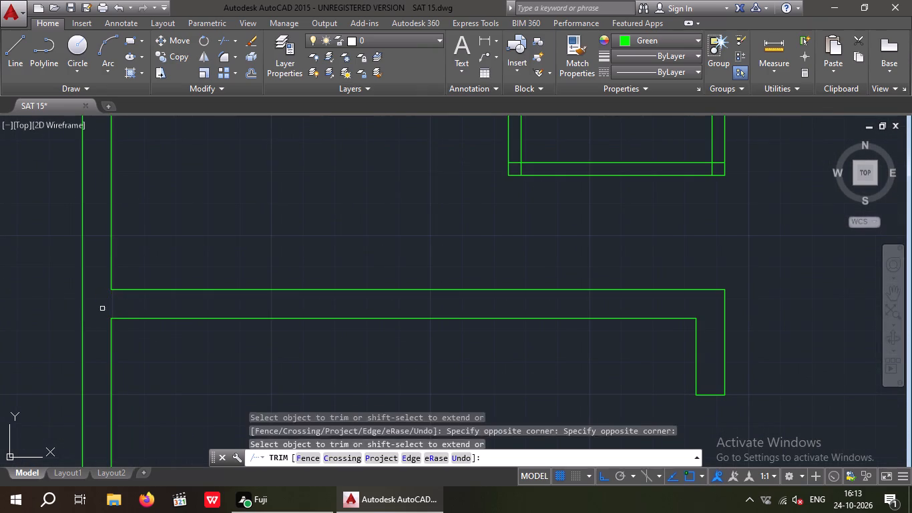
Trim the overlapping inner line ends at the upper-left corner of the plan's outer wall.
scroll(108, 302, down, 4)
middle_drag(148, 333, 202, 305)
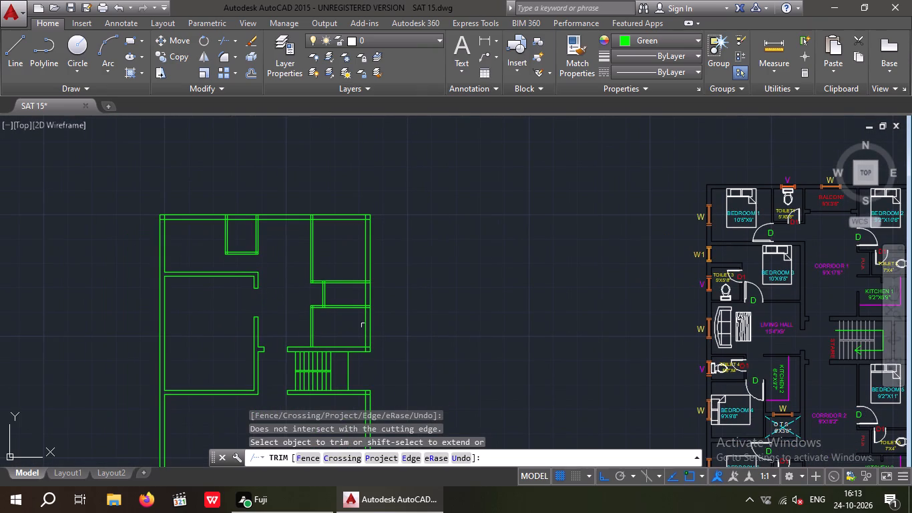
scroll(169, 215, up, 7)
drag(146, 219, 13, 265)
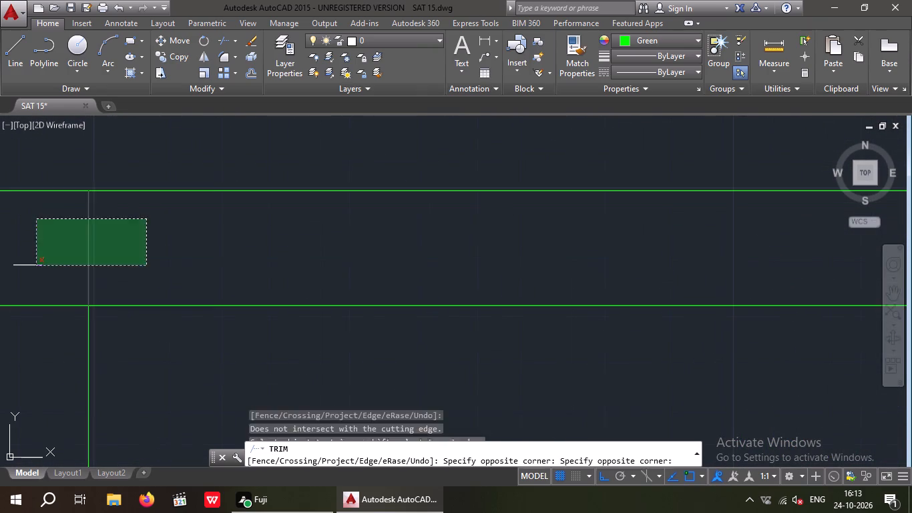
drag(8, 263, 20, 262)
scroll(45, 248, down, 3)
drag(51, 273, 45, 262)
click(42, 246)
Trim the junctions of the toilet's left and right walls with the upper outer wall, opening the inner line between each wall's lines.
scroll(45, 243, down, 3)
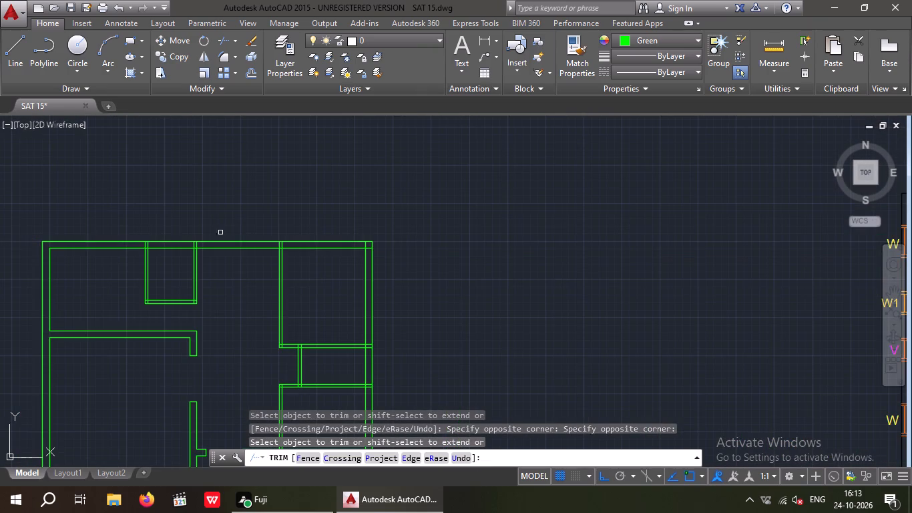
scroll(145, 250, up, 7)
drag(214, 196, 72, 258)
click(68, 256)
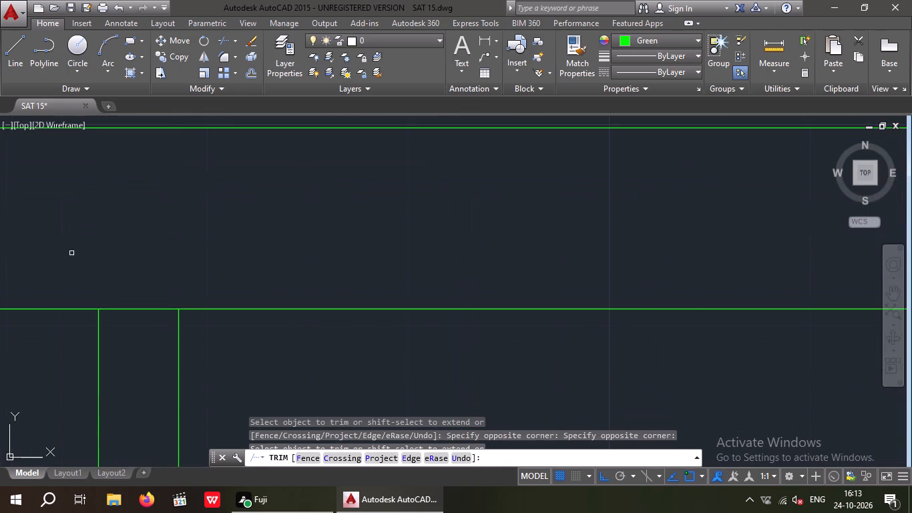
drag(142, 329, 132, 313)
click(118, 265)
scroll(137, 252, down, 6)
scroll(275, 246, up, 1)
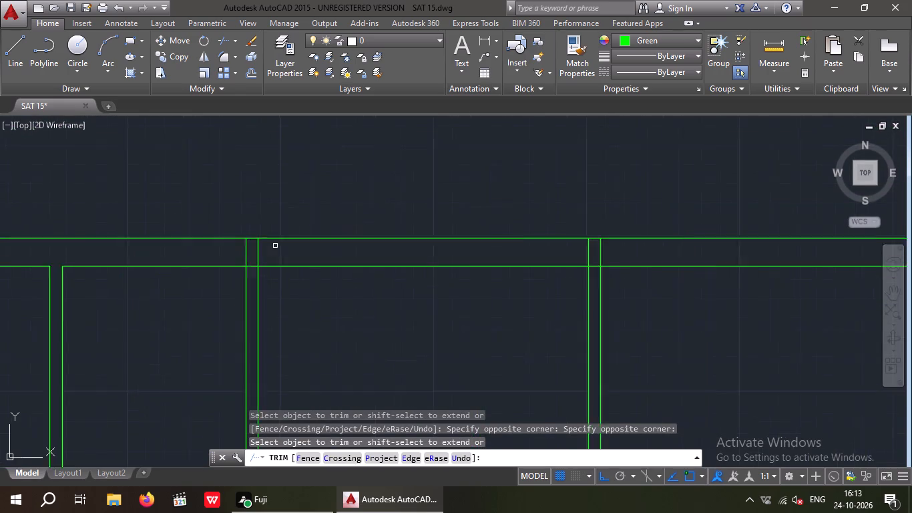
scroll(275, 246, up, 4)
drag(277, 238, 29, 305)
drag(18, 308, 31, 306)
scroll(56, 288, down, 3)
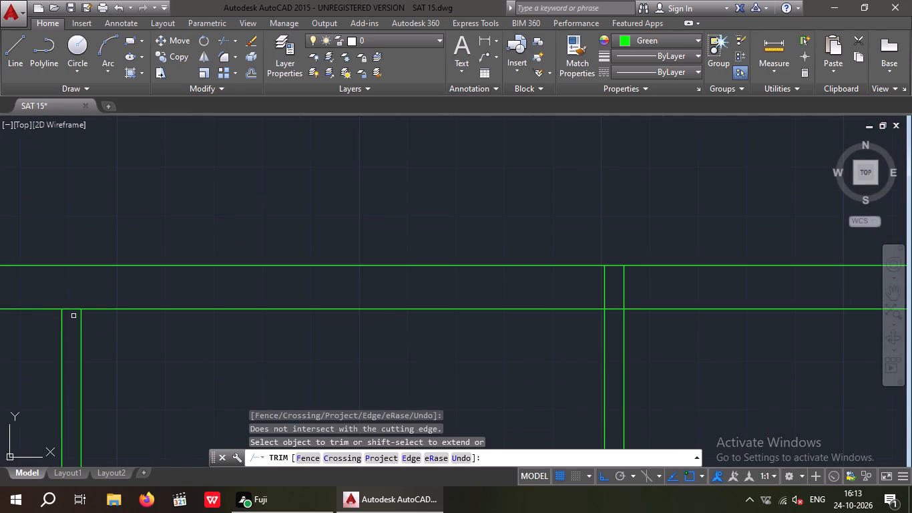
click(73, 311)
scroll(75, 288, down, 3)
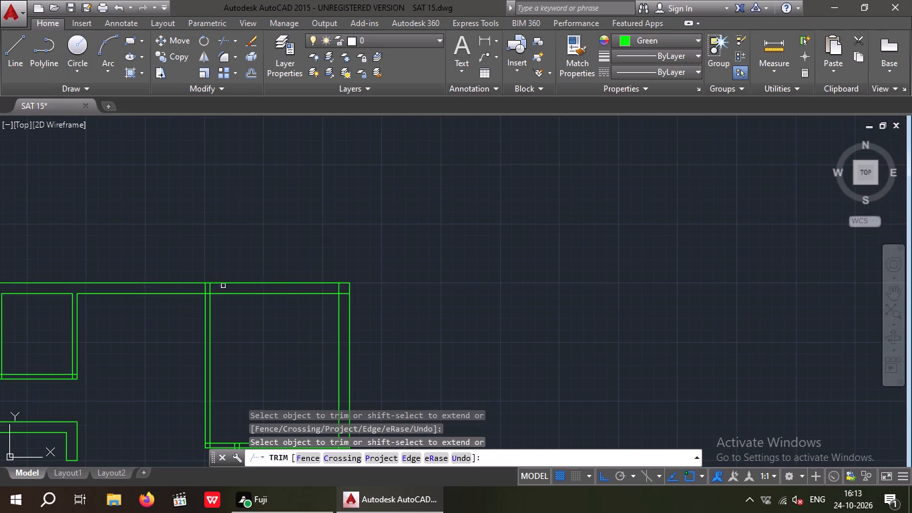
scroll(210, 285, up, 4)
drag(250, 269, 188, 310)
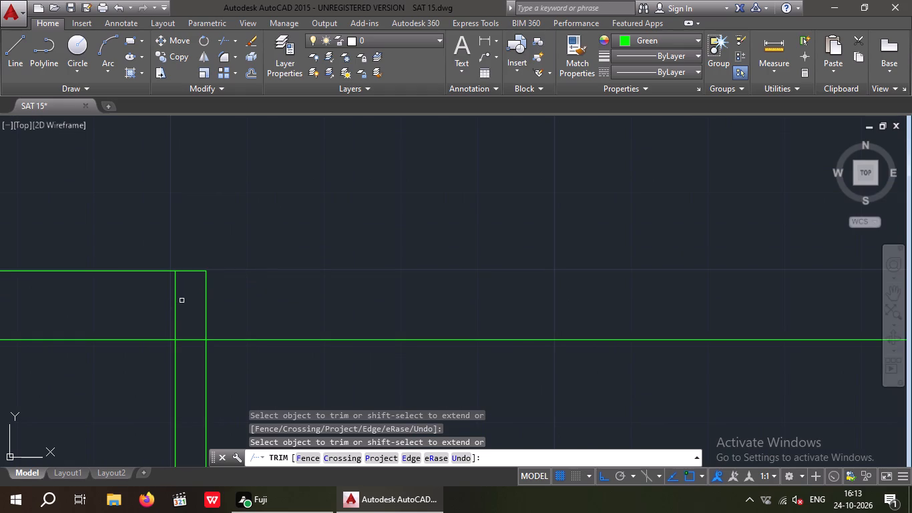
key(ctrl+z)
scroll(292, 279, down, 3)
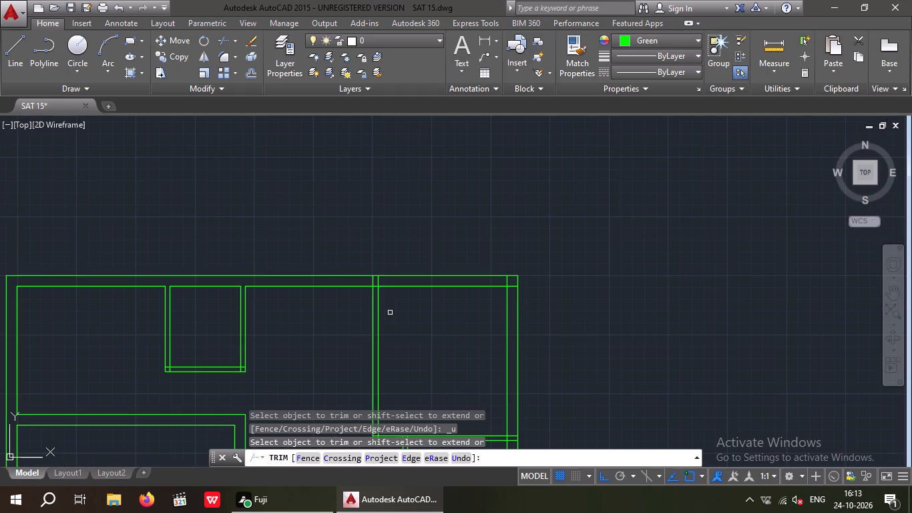
Trim the junction of the upper-right room's left partition with the upper outer wall, removing line ends and the inner line between them.
scroll(368, 291, up, 4)
drag(459, 214, 378, 231)
click(344, 227)
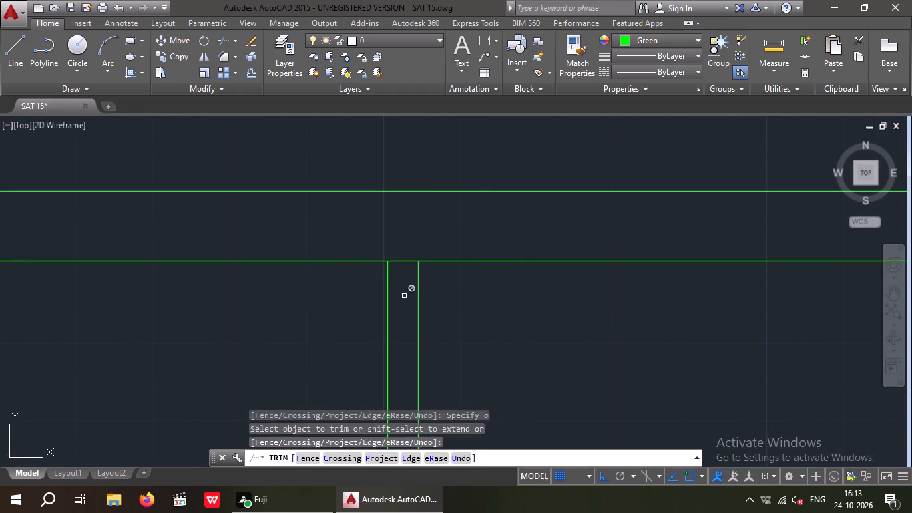
drag(407, 277, 404, 269)
click(399, 245)
scroll(399, 244, down, 4)
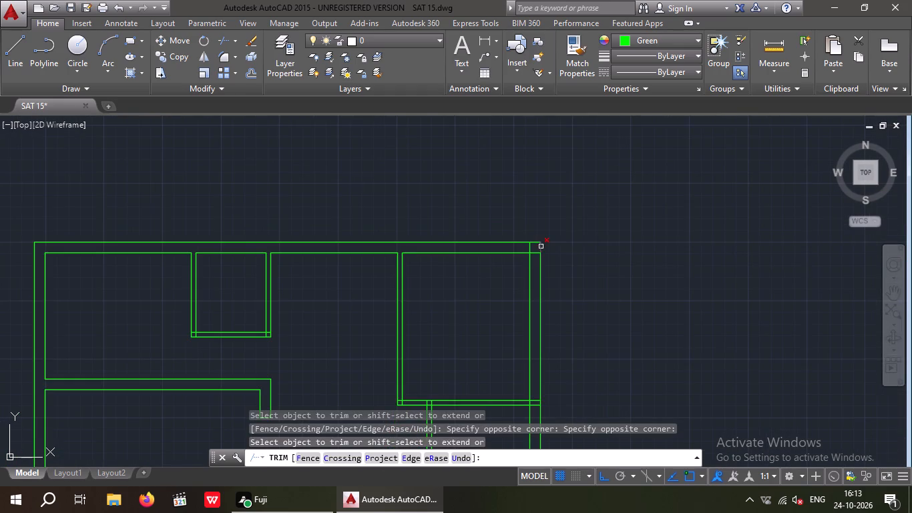
Trim the overlapping inner line ends at the upper-right corner of the plan's outer wall.
scroll(541, 246, up, 4)
drag(508, 308, 503, 288)
click(501, 263)
drag(497, 251, 369, 277)
click(370, 271)
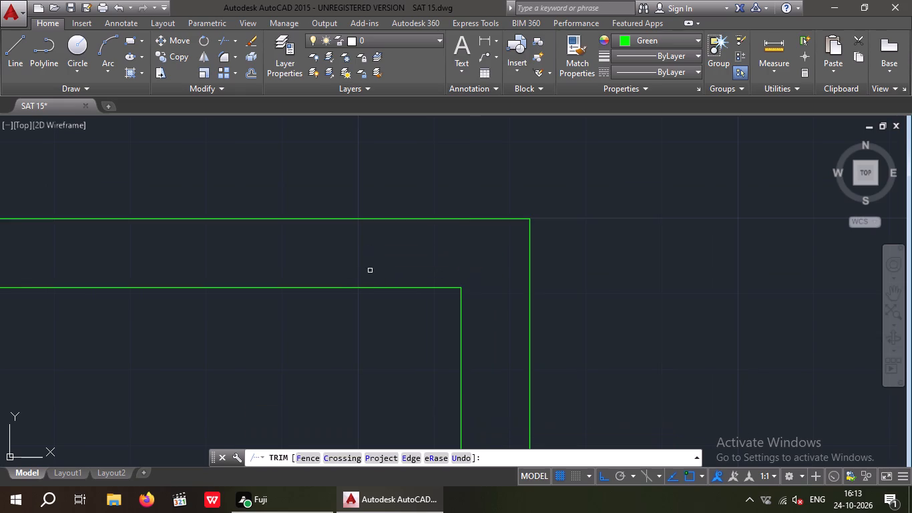
scroll(403, 238, down, 4)
middle_drag(405, 307, 430, 291)
middle_drag(427, 307, 434, 254)
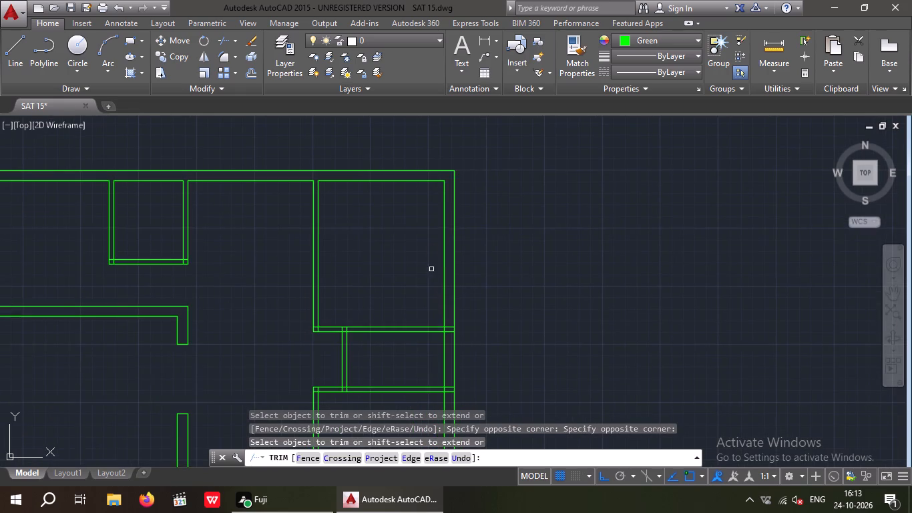
scroll(427, 282, down, 2)
middle_drag(418, 291, 371, 298)
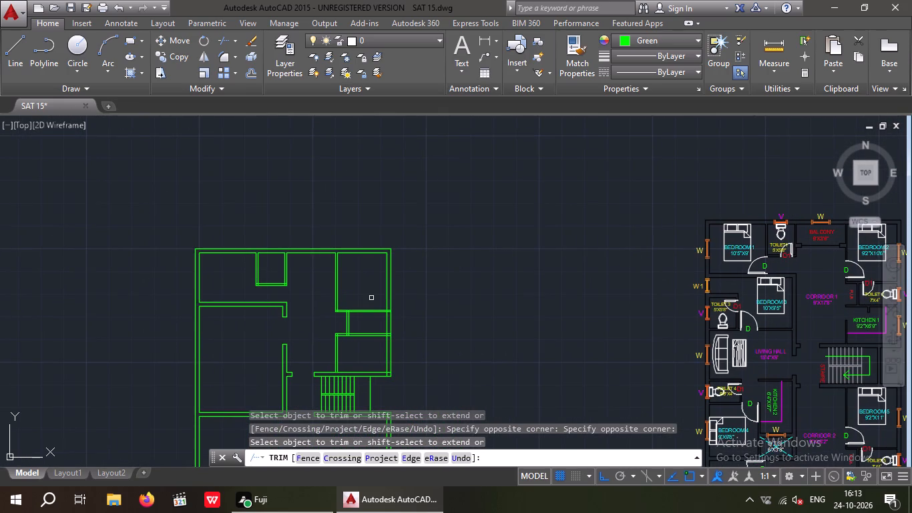
key(Escape)
key(Escape)
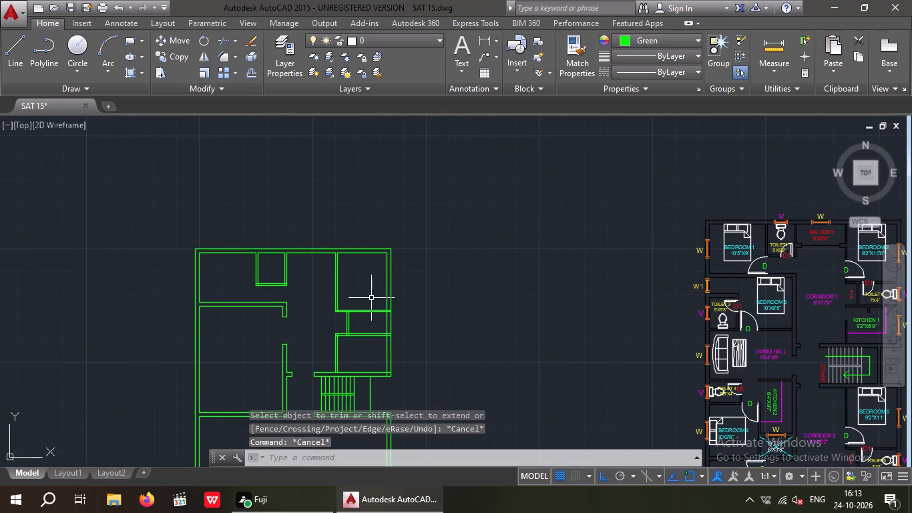
Offset the inner line of the toilet's right wall 9" into the toilet.
key(o)
key(Return)
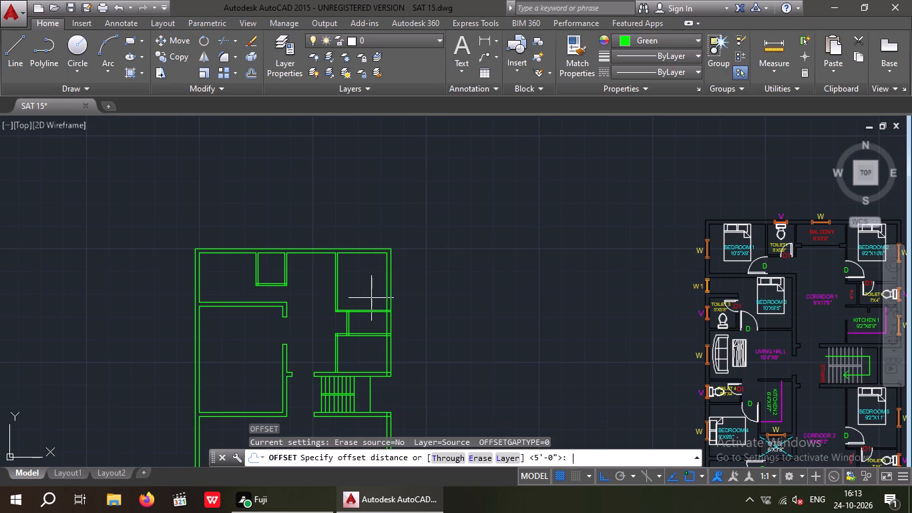
scroll(797, 239, up, 4)
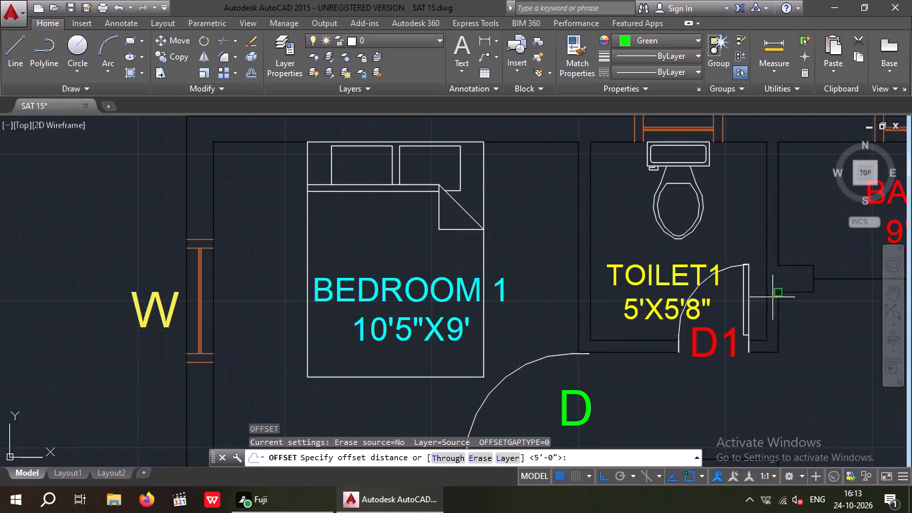
scroll(764, 351, down, 2)
key(9)
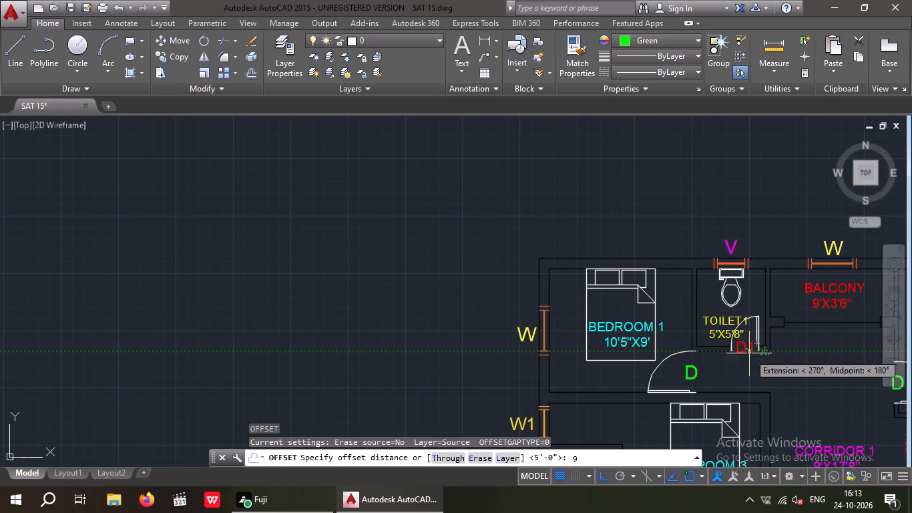
key(shift+quotedbl)
key(Return)
scroll(543, 339, down, 3)
middle_drag(286, 349, 459, 330)
scroll(438, 332, up, 4)
drag(453, 330, 424, 334)
click(415, 336)
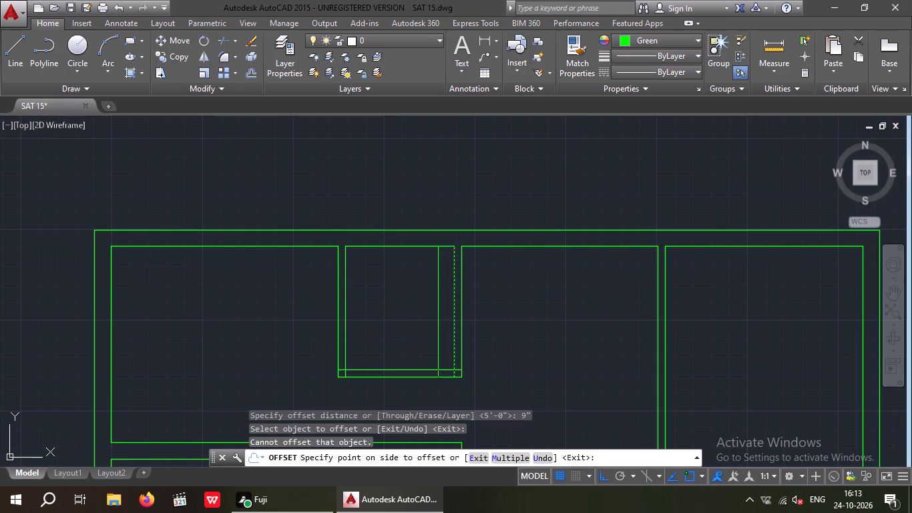
key(Escape)
key(Escape)
Trim the new offset line inside the toilet, keeping only its short piece within the lower wall.
text(TR)
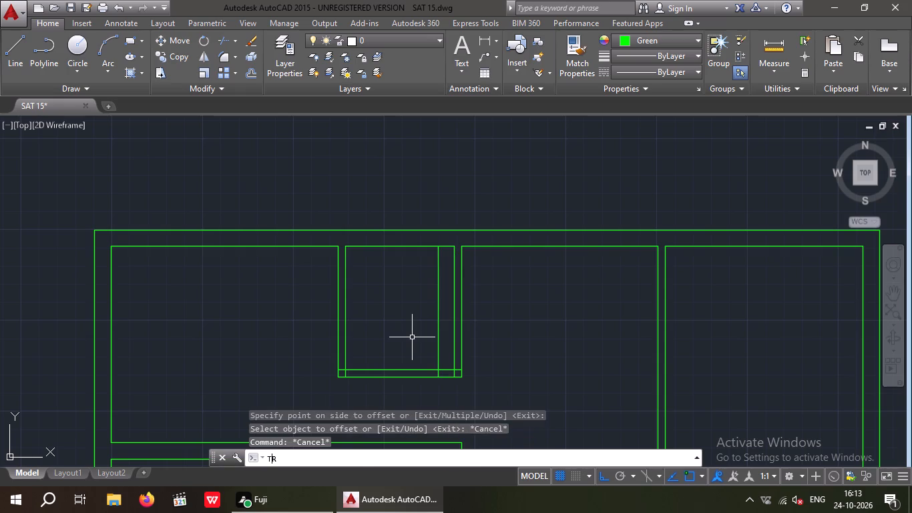
key(space)
key(space)
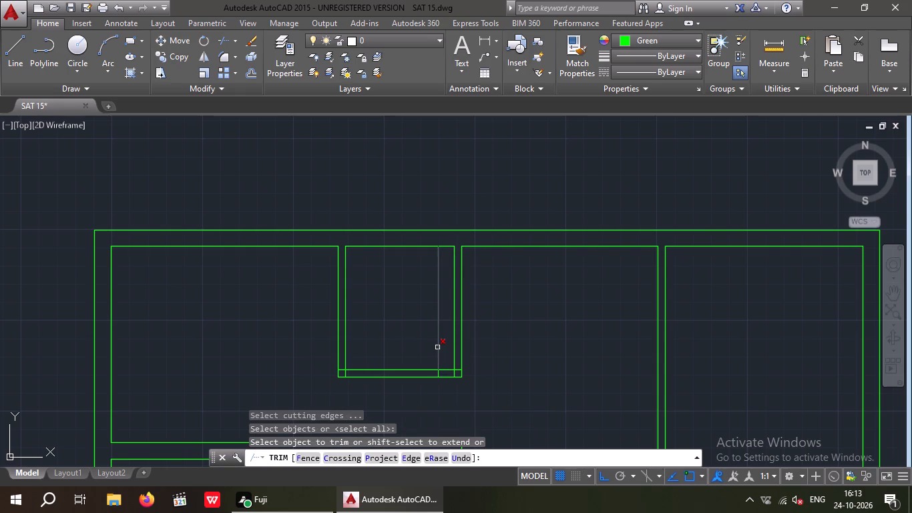
click(437, 347)
key(Escape)
key(Escape)
Offset the short jamb line in the toilet's lower wall 2' to the left for the door opening.
key(o)
key(Return)
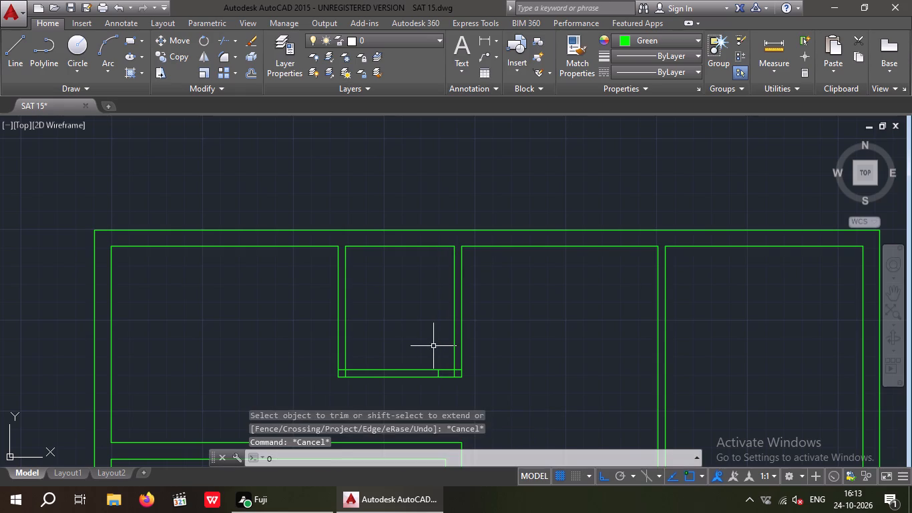
key(2)
key(apostrophe)
key(Return)
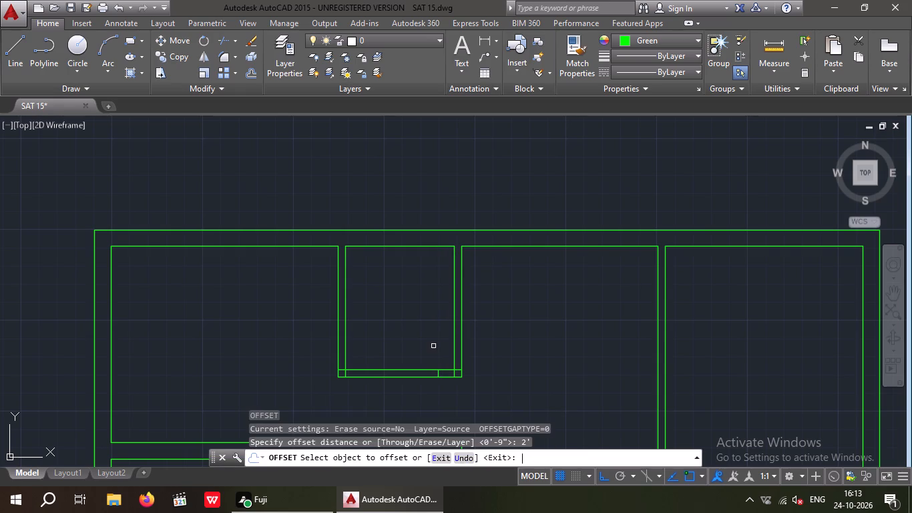
scroll(437, 386, up, 3)
drag(429, 345, 404, 354)
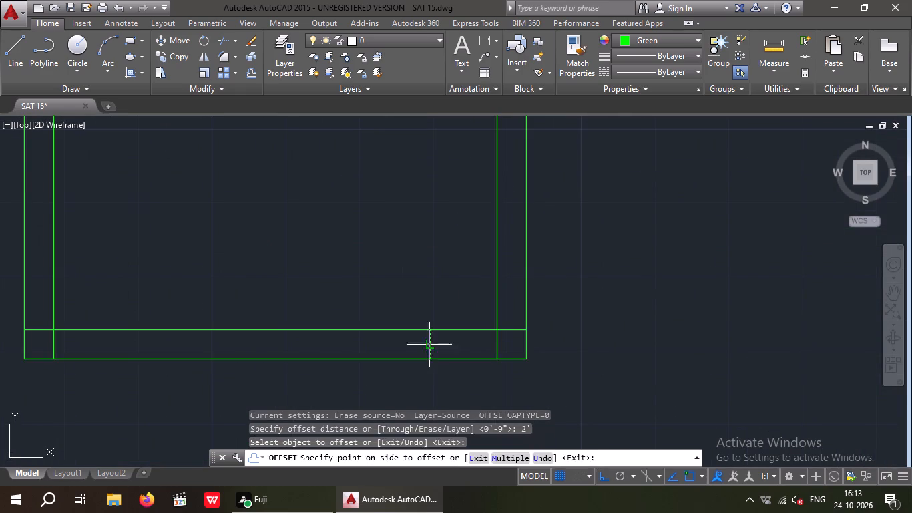
drag(404, 354, 340, 380)
click(322, 384)
key(Escape)
key(Escape)
Trim the toilet's lower wall lines between the two jamb lines to open the doorway.
text(TR)
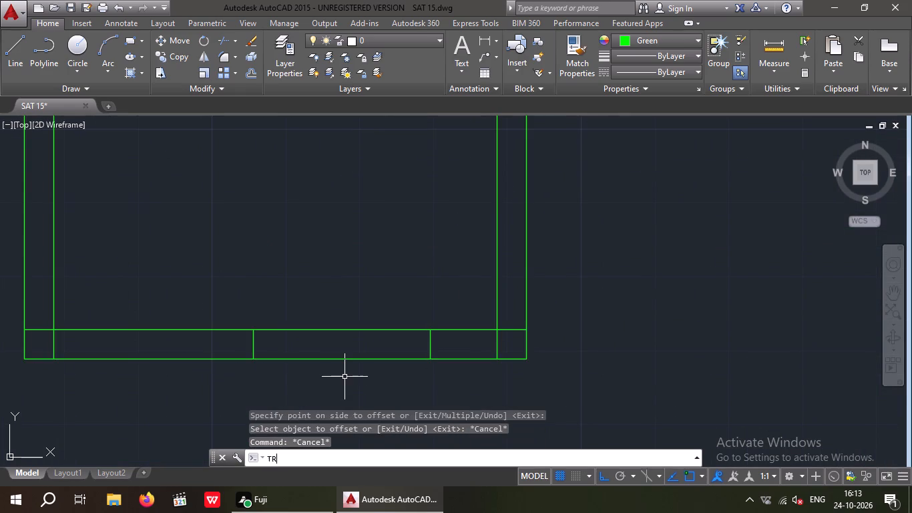
key(space)
key(space)
drag(389, 389, 375, 365)
click(351, 316)
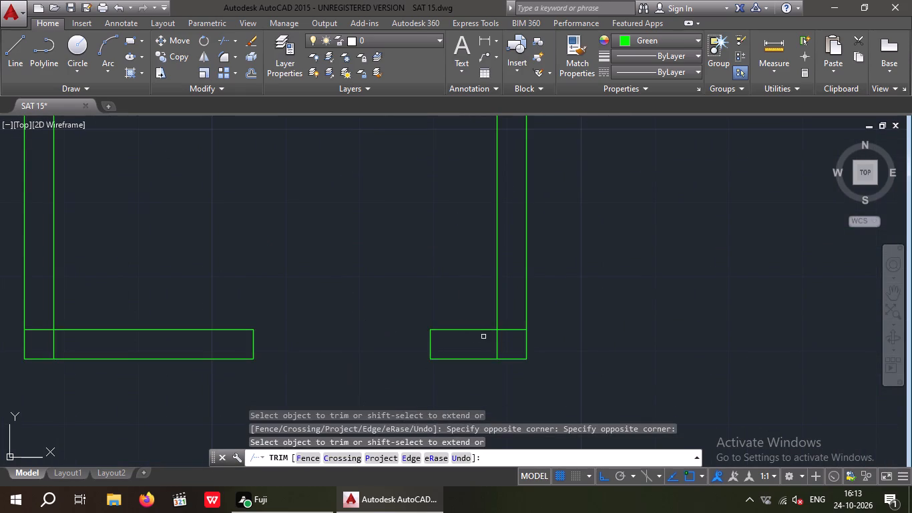
Trim the overlapping line ends inside the toilet's lower-right and lower-left wall corners.
scroll(487, 339, up, 3)
drag(538, 327, 499, 365)
drag(497, 367, 531, 375)
drag(588, 363, 584, 321)
click(580, 291)
scroll(581, 287, down, 4)
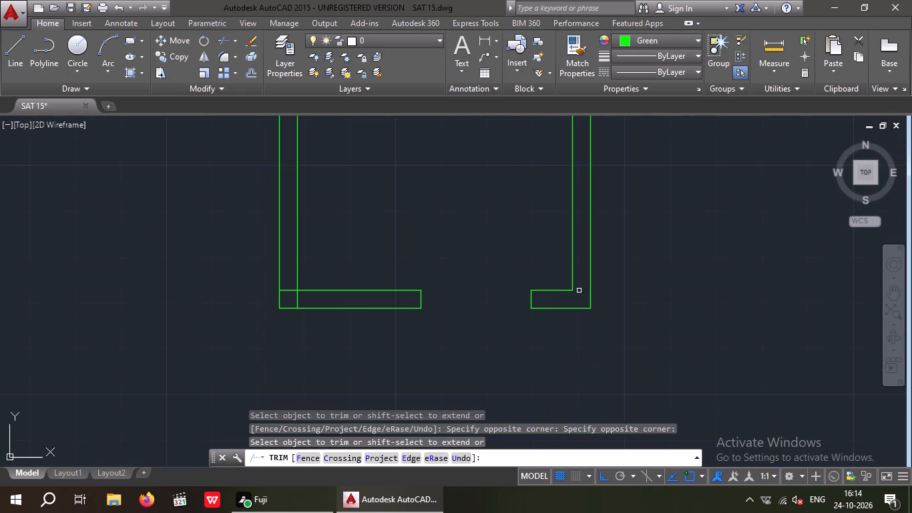
scroll(290, 298, up, 3)
drag(326, 293, 294, 315)
click(293, 315)
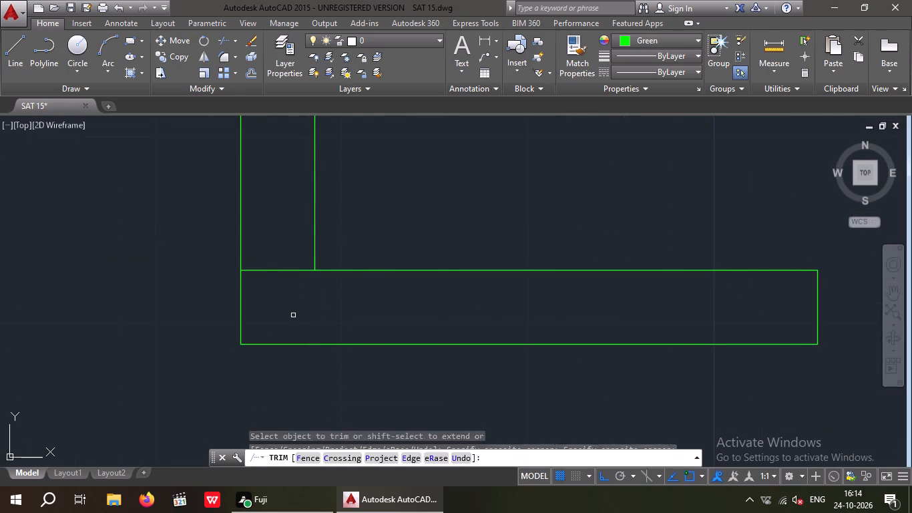
drag(290, 315, 277, 289)
click(264, 234)
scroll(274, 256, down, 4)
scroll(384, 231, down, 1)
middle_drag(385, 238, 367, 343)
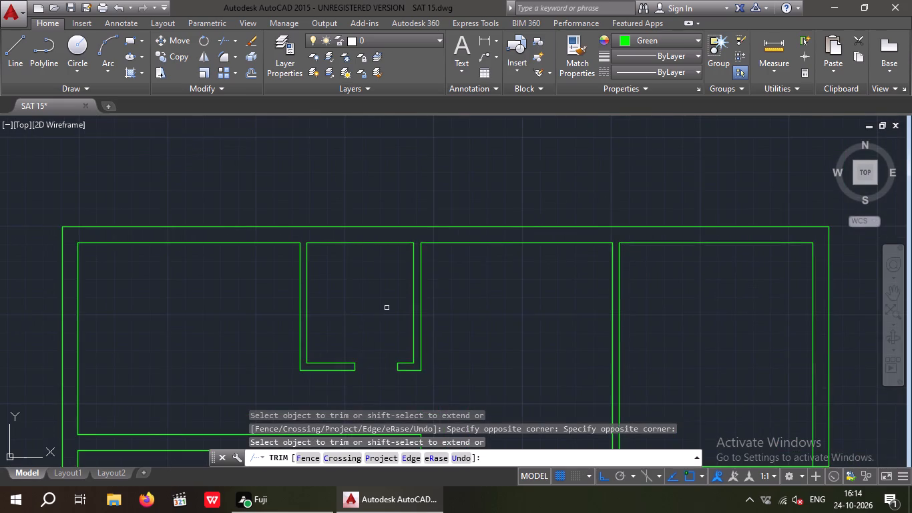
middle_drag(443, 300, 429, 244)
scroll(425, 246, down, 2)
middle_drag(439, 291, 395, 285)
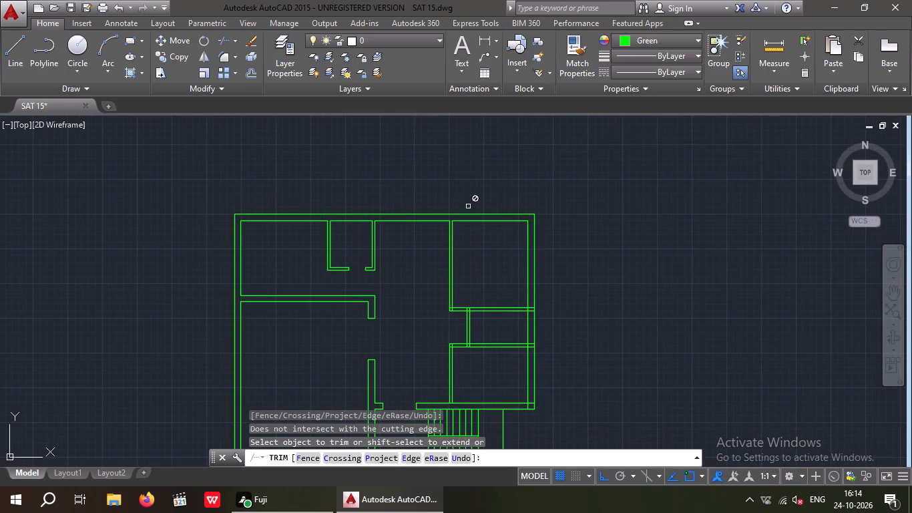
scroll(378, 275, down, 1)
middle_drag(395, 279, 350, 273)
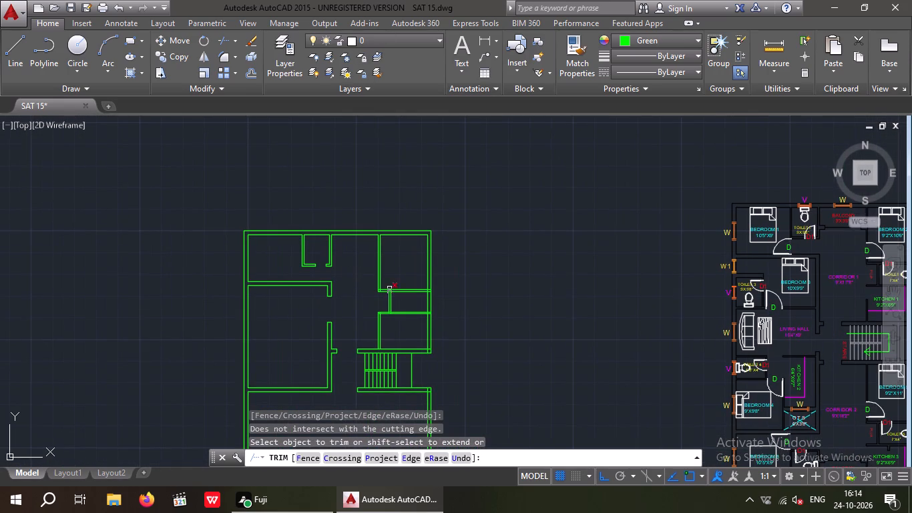
Offset the top wall's inner line between the toilet and the upper-right bedroom 3'6" downward for the balcony.
middle_drag(390, 339, 302, 320)
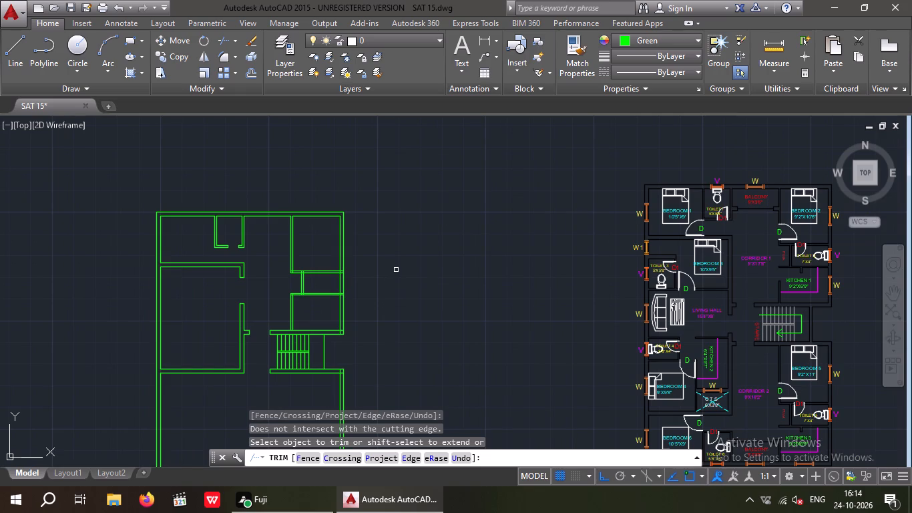
key(Escape)
key(Escape)
scroll(271, 210, up, 1)
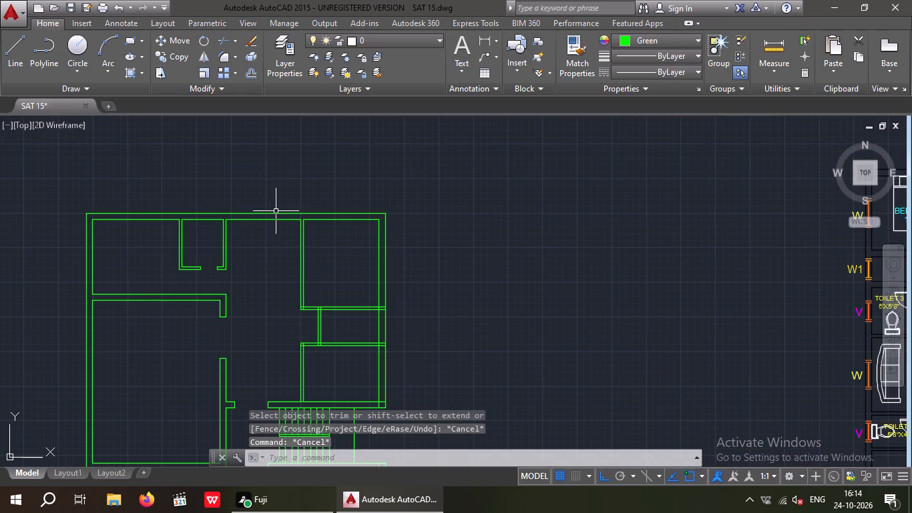
key(o)
key(Return)
text(3'6")
key(Return)
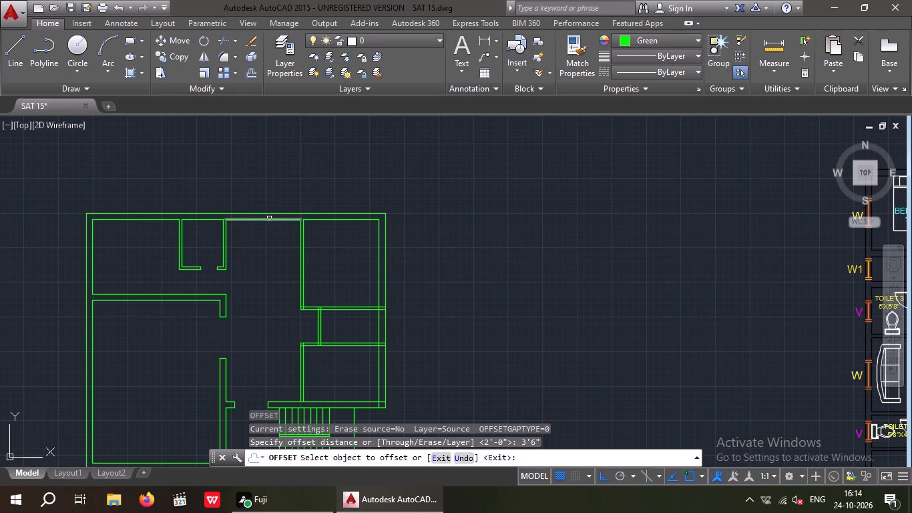
drag(269, 218, 272, 245)
click(275, 252)
key(Escape)
key(Escape)
Offset the new balcony line 9" downward to form the balcony's lower wall.
key(o)
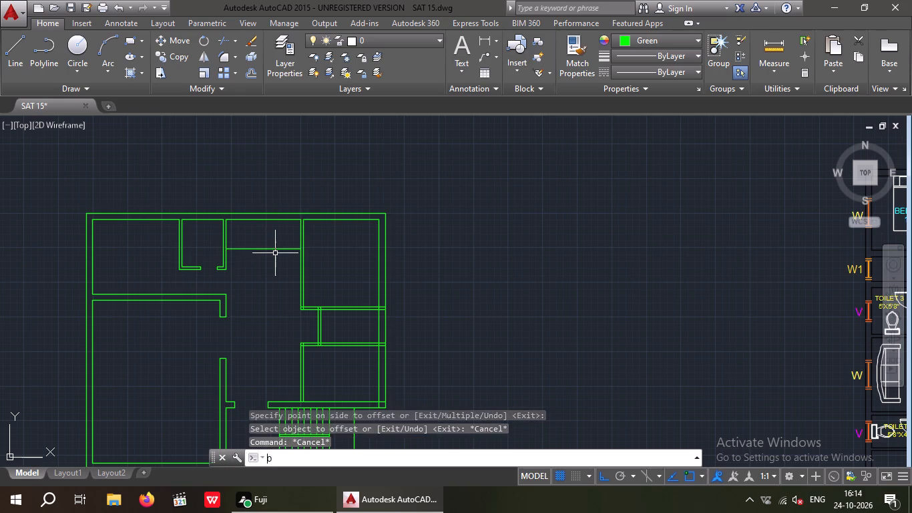
key(Return)
text(9")
key(Return)
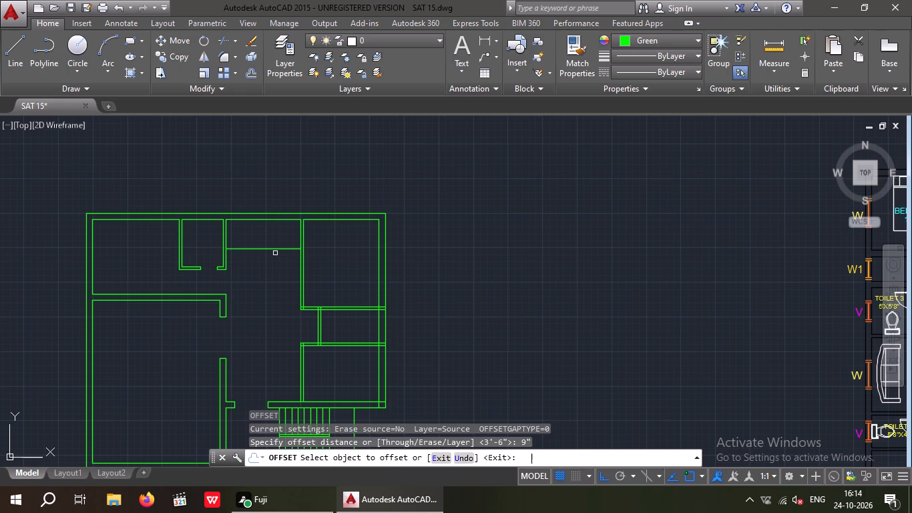
drag(280, 249, 278, 262)
click(276, 267)
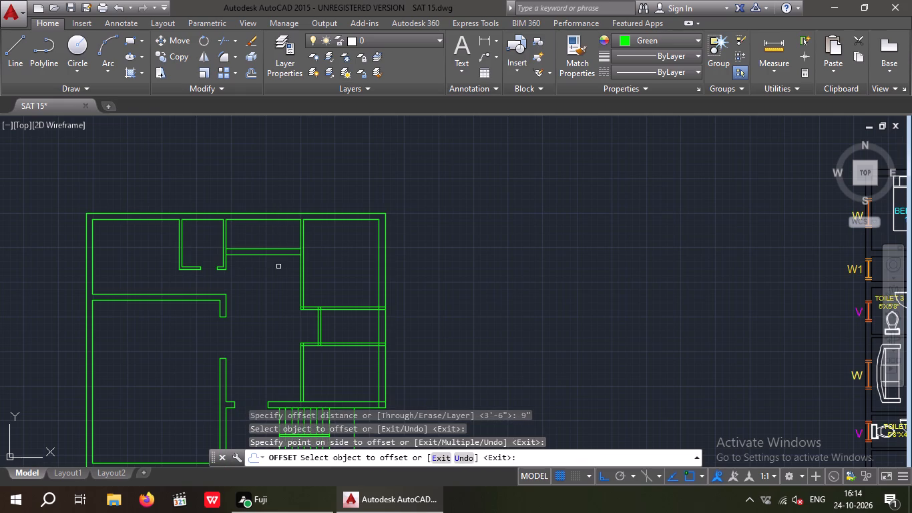
key(Escape)
key(Escape)
Offset the balcony's left and right side wall lines 1' inward to mark the wall stubs.
key(o)
key(Return)
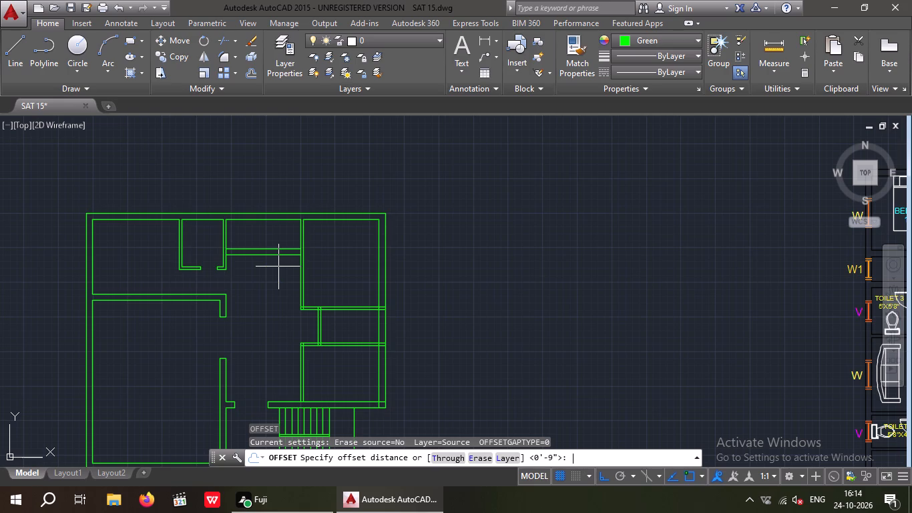
middle_drag(609, 250, 249, 260)
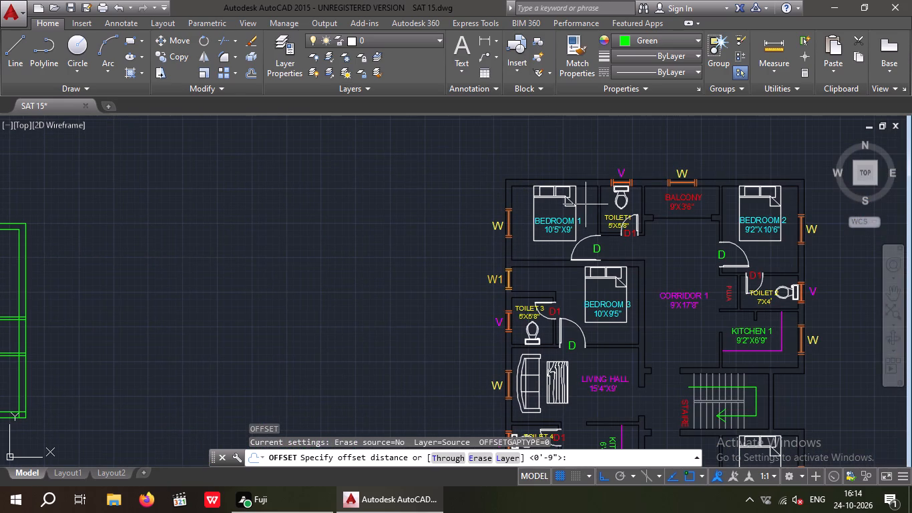
key(1)
key(apostrophe)
key(Return)
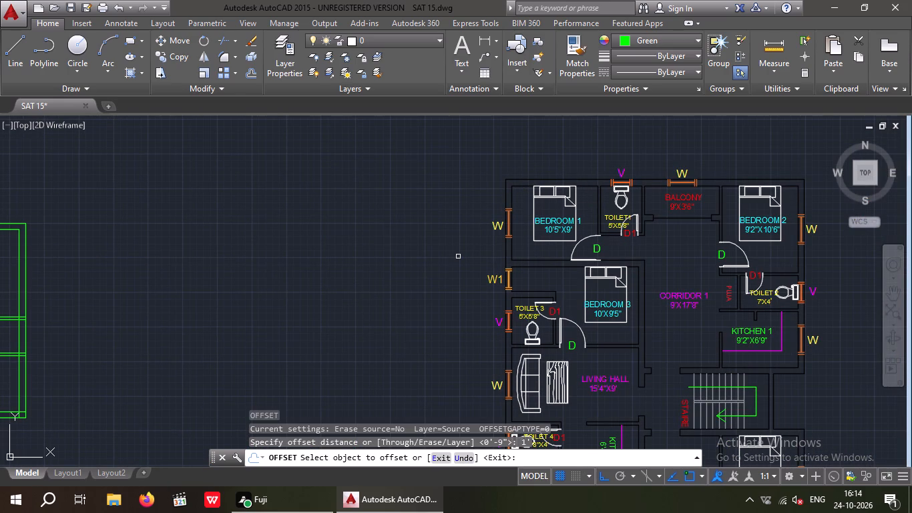
scroll(343, 287, down, 2)
scroll(175, 276, up, 4)
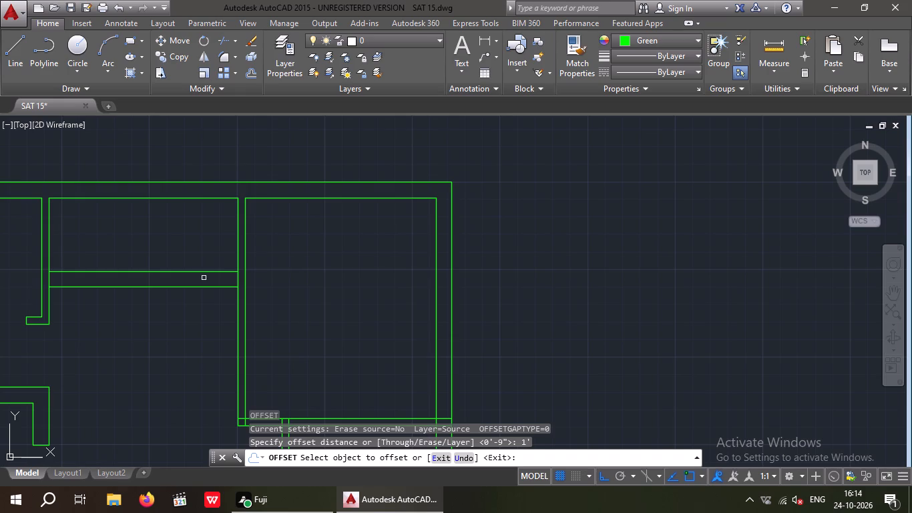
drag(51, 281, 85, 273)
click(95, 273)
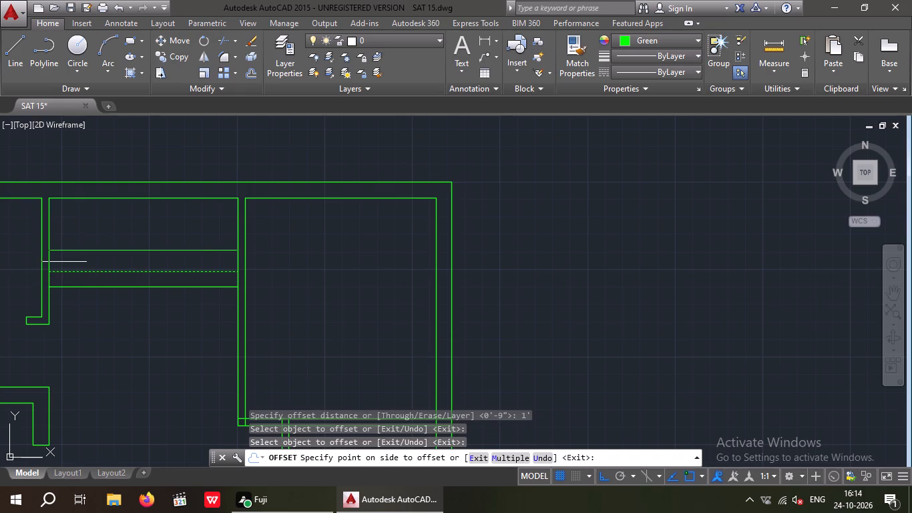
key(ctrl+z)
drag(49, 259, 57, 259)
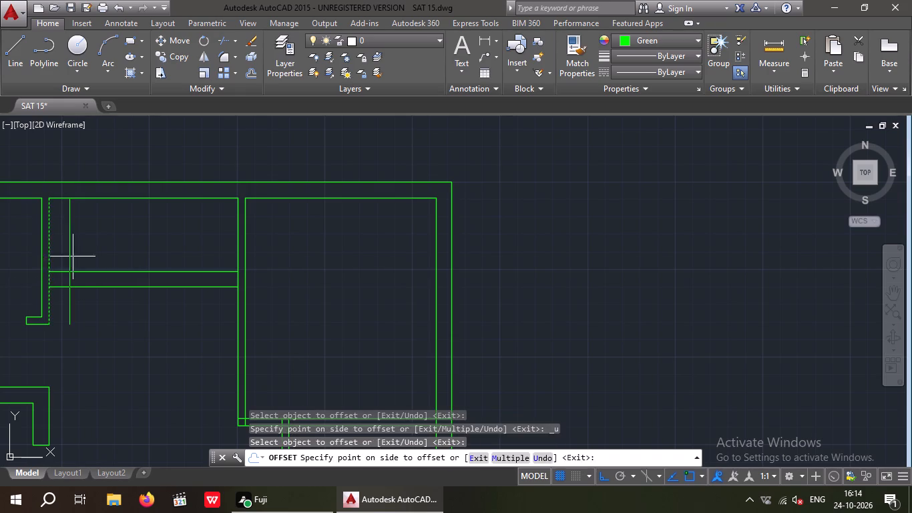
click(73, 256)
drag(236, 253, 211, 263)
click(192, 268)
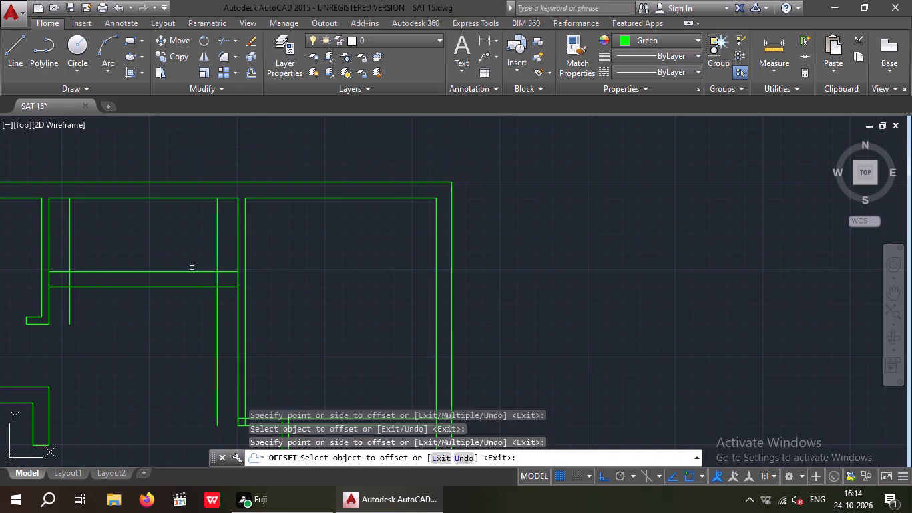
Trim the two new vertical lines above and below the balcony's lower wall, keeping only their short pieces within it.
key(Escape)
key(Escape)
key(t)
key(r)
key(space)
key(space)
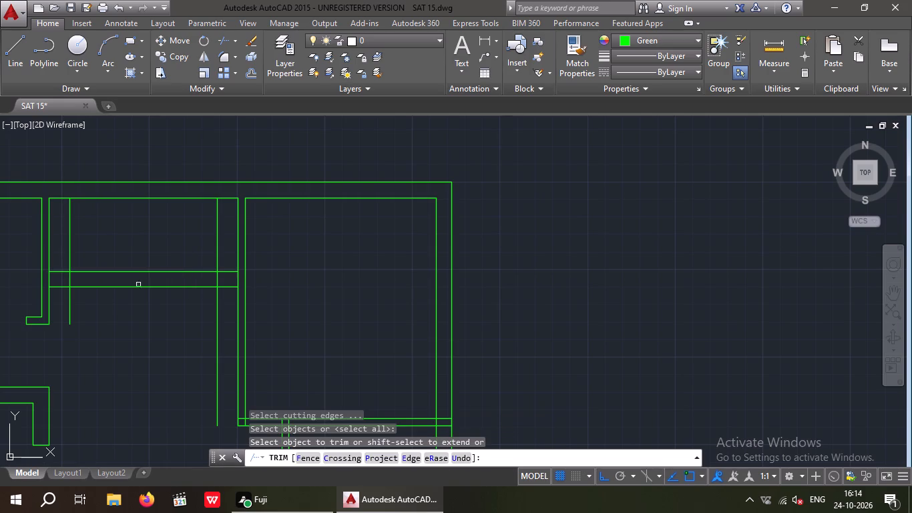
click(70, 306)
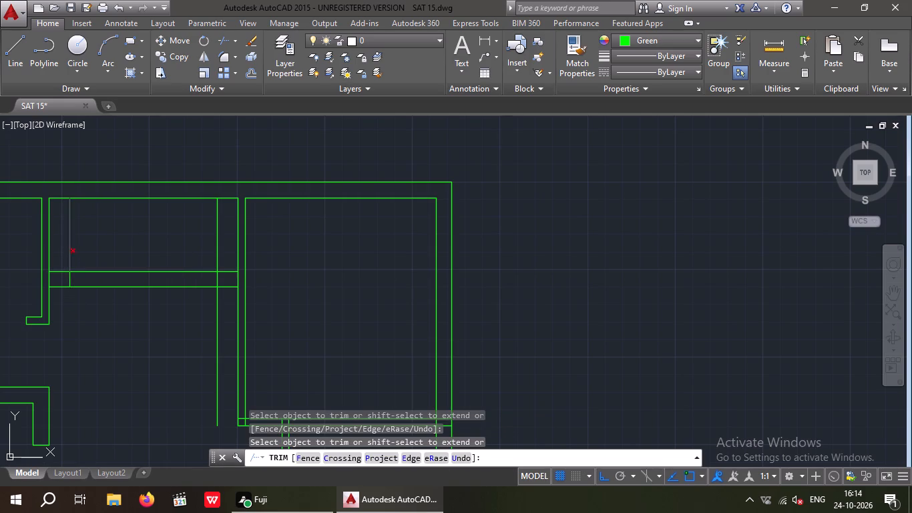
click(68, 255)
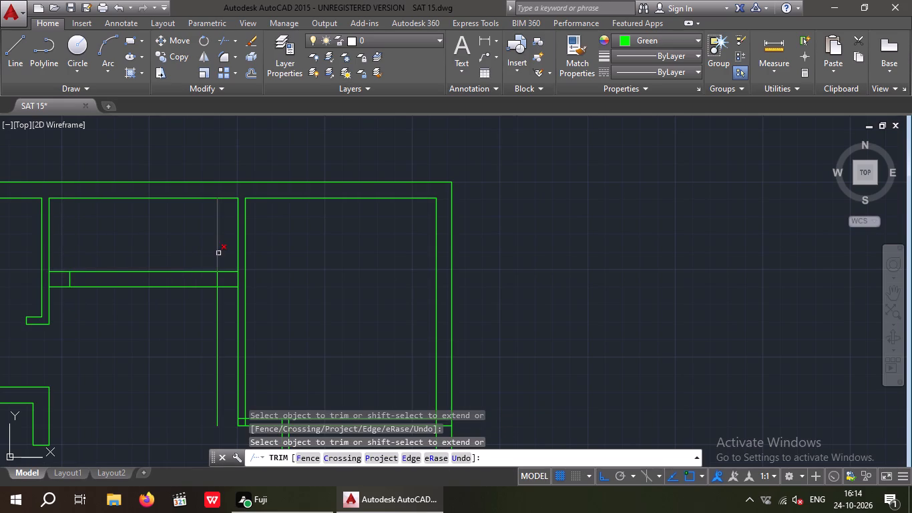
click(218, 252)
drag(216, 317, 200, 319)
Trim the balcony's lower wall lines between the two stubs and the side wall lines crossing the stub junctions.
click(48, 282)
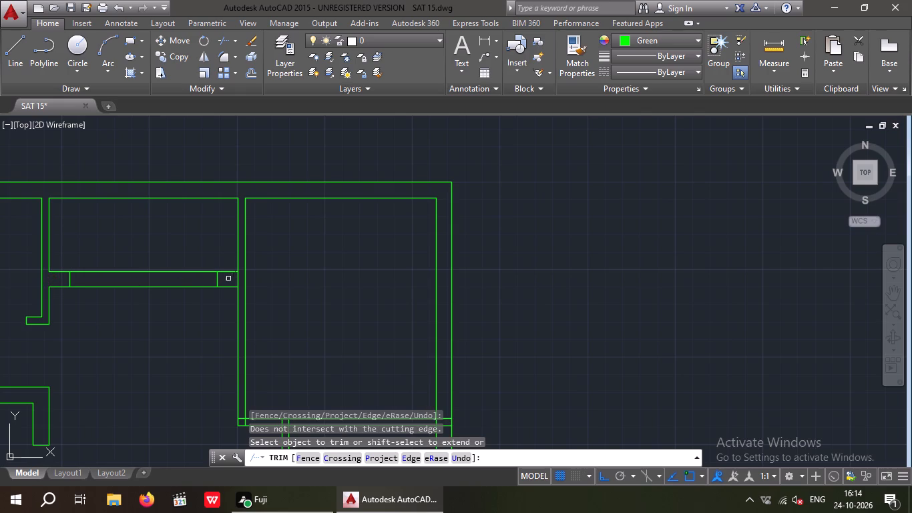
drag(237, 276, 229, 279)
drag(138, 318, 132, 311)
click(114, 267)
scroll(119, 266, down, 2)
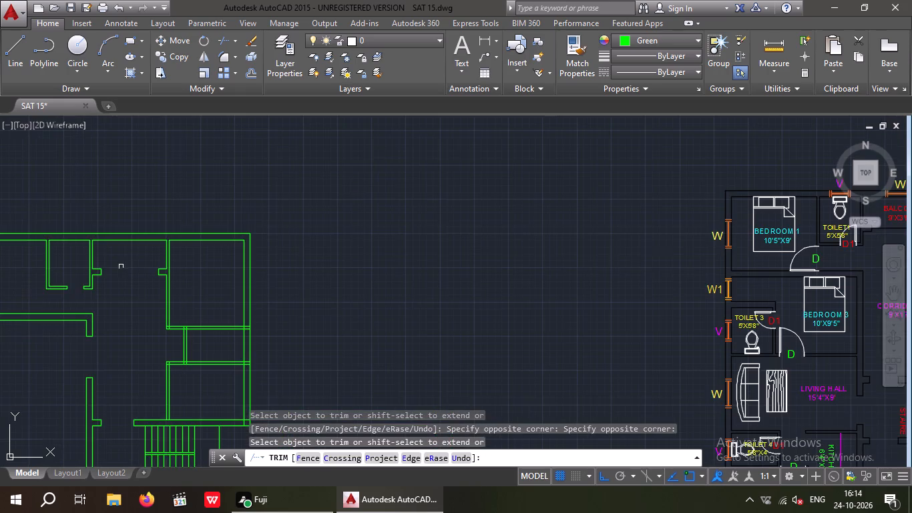
middle_drag(124, 269, 113, 299)
scroll(132, 288, down, 1)
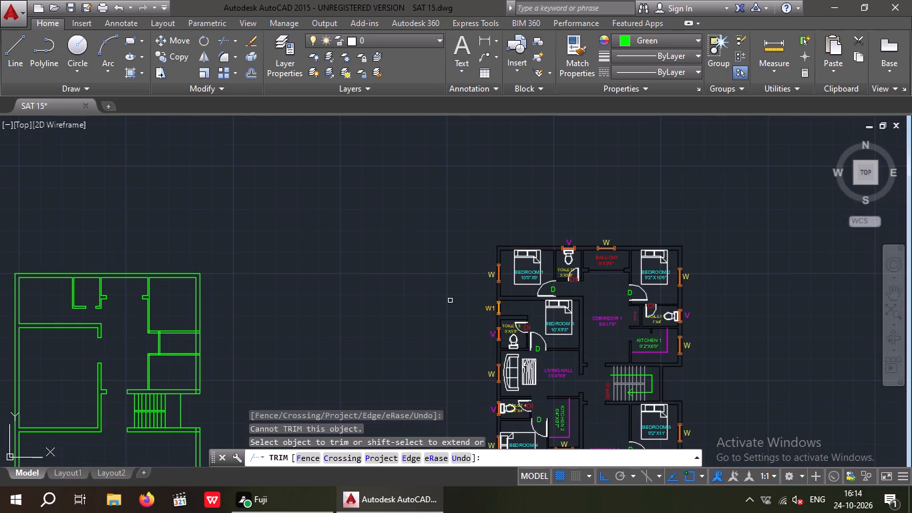
middle_drag(358, 293, 302, 287)
key(Escape)
key(Escape)
Draw a line across the balcony opening from the midpoint of one wall stub's end to the other's.
key(l)
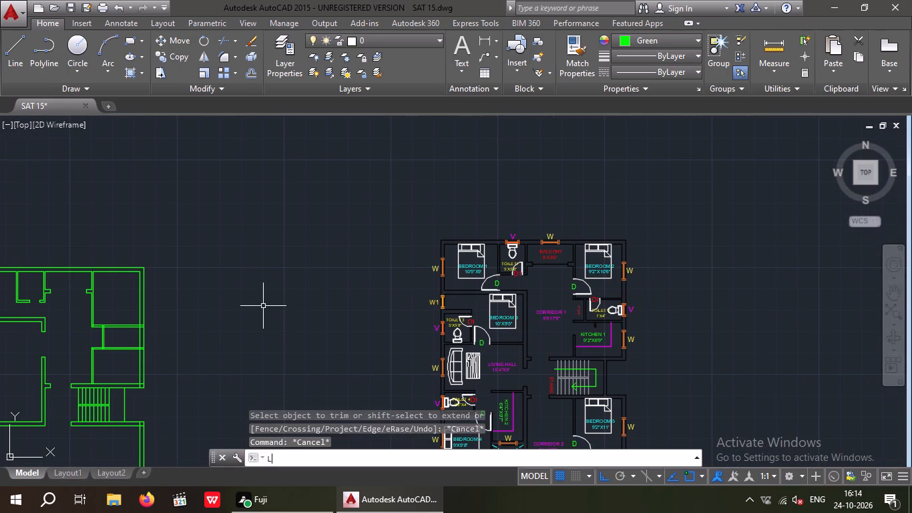
key(space)
scroll(48, 288, up, 4)
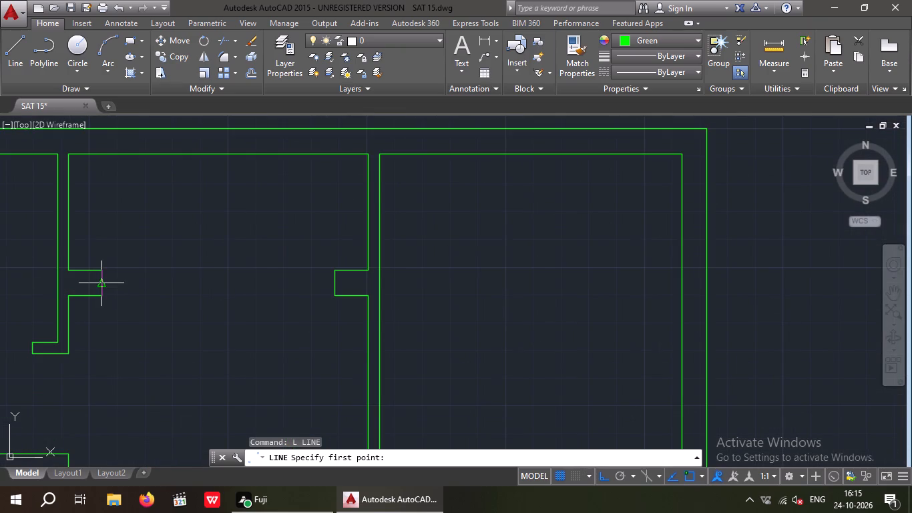
drag(98, 285, 115, 288)
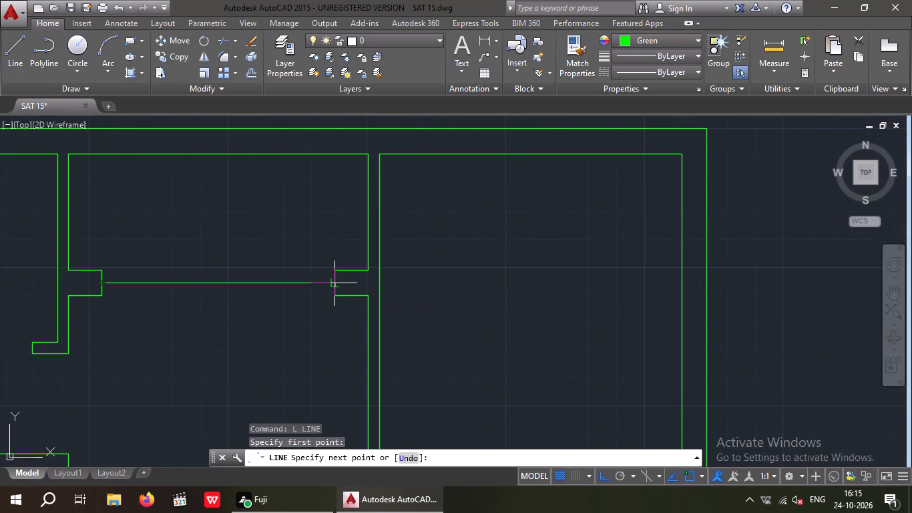
drag(336, 286, 333, 295)
key(Escape)
Offset the upper line of the upper-right bedroom's bottom wall 9" upward for the first door jamb.
scroll(275, 294, down, 3)
middle_drag(338, 333, 297, 240)
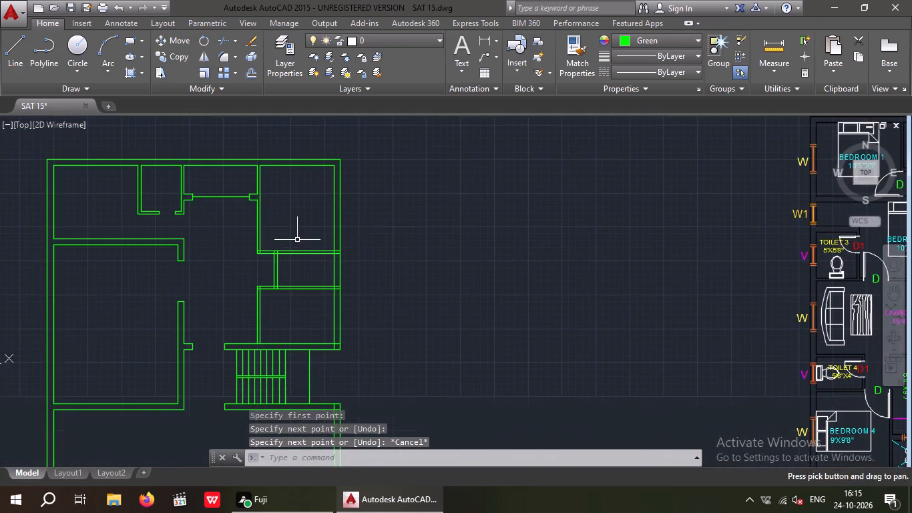
scroll(300, 239, down, 1)
middle_drag(300, 239, 290, 263)
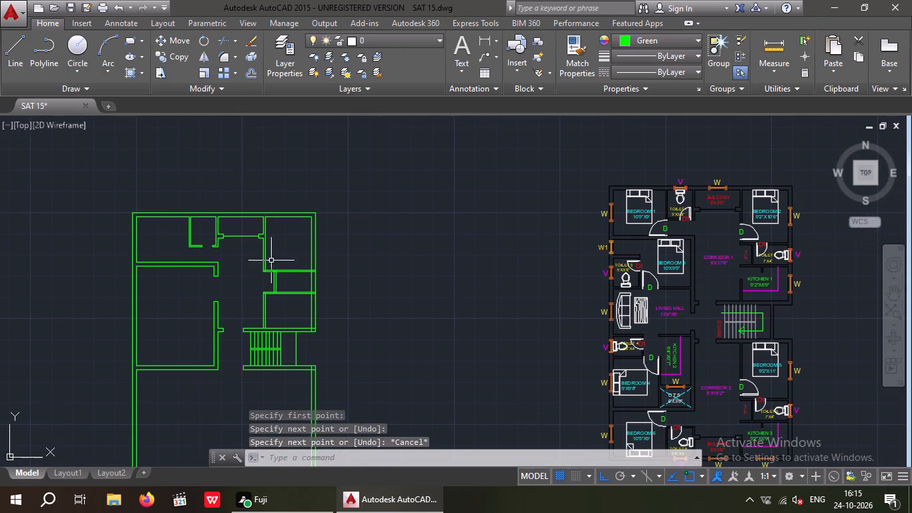
scroll(266, 279, up, 2)
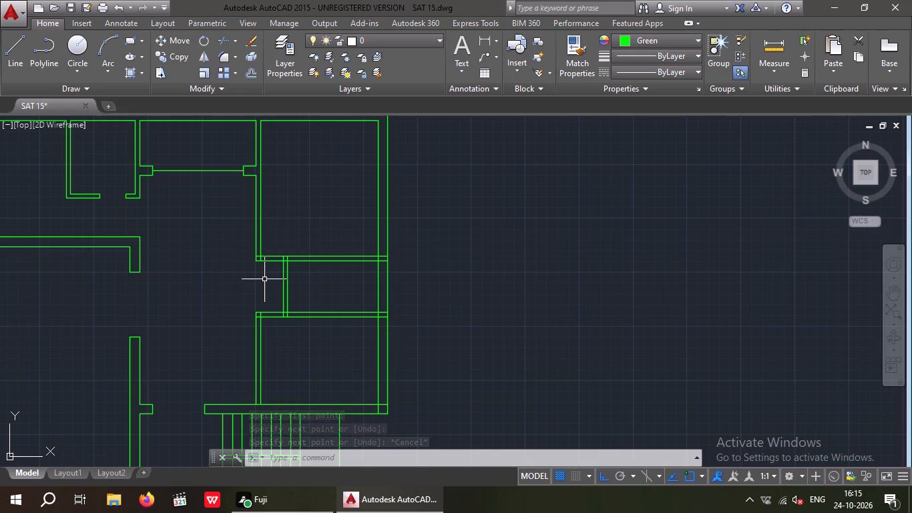
key(o)
key(Return)
text(9")
key(Return)
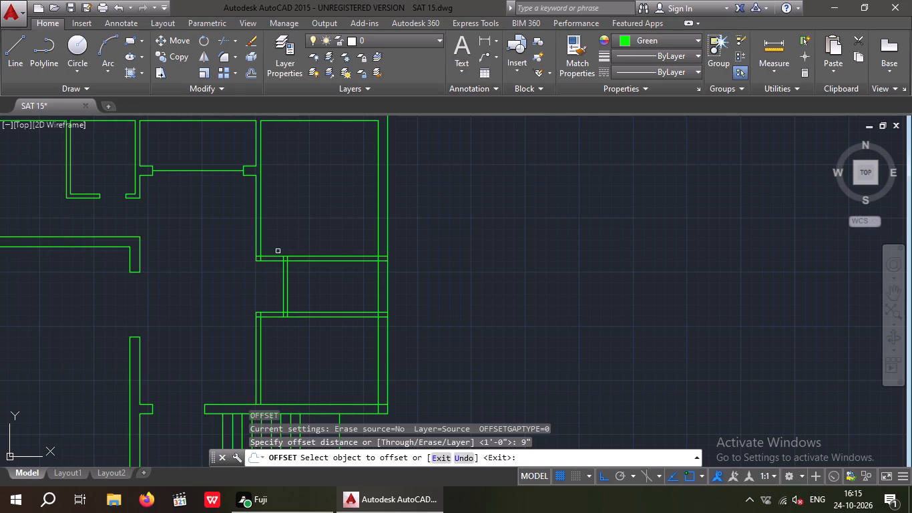
scroll(274, 216, up, 2)
drag(270, 320, 270, 311)
click(268, 288)
key(Escape)
key(Escape)
Offset the new jamb line 3' upward inside the upper-right bedroom to set the door opening width.
text(OO)
key(Escape)
key(Escape)
key(o)
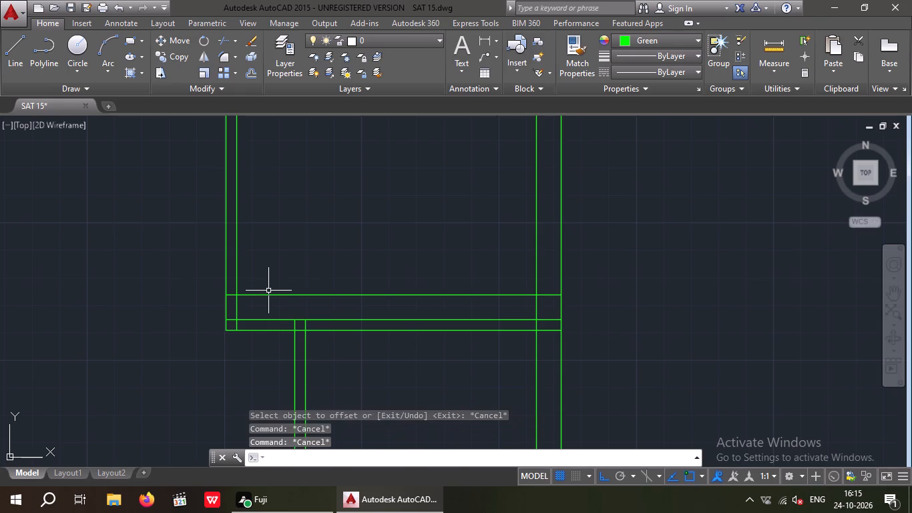
key(Return)
text(3')
key(Return)
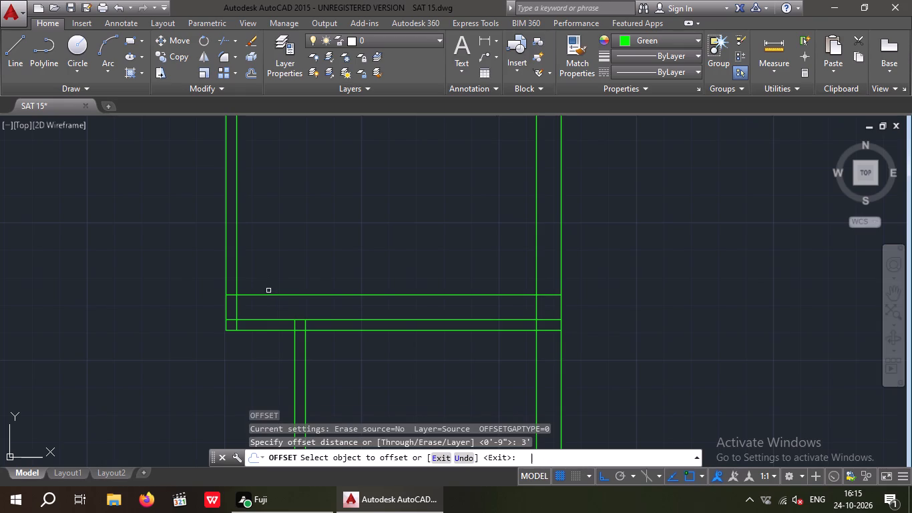
drag(278, 297, 284, 275)
click(281, 241)
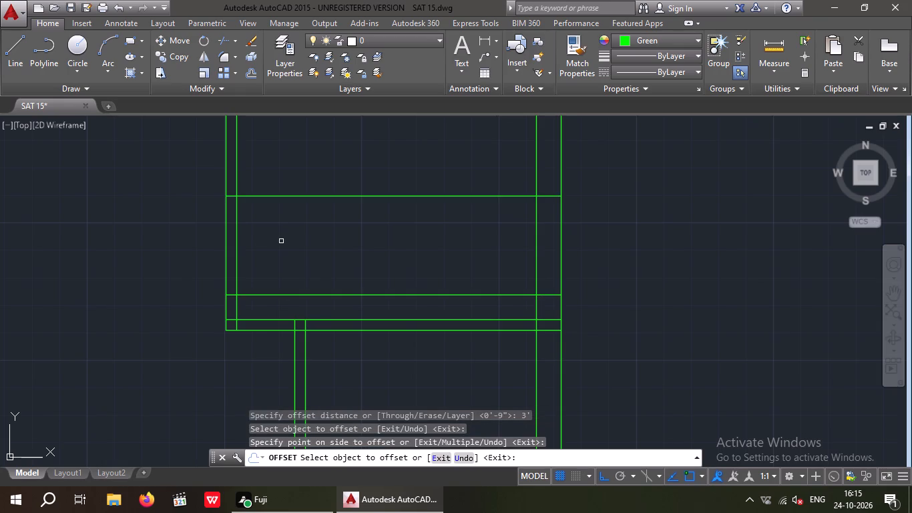
key(Escape)
key(Escape)
Trim both jamb lines in the outer wall and across the upper-right bedroom, keeping only short pieces within its left wall.
text(TR)
key(space)
key(space)
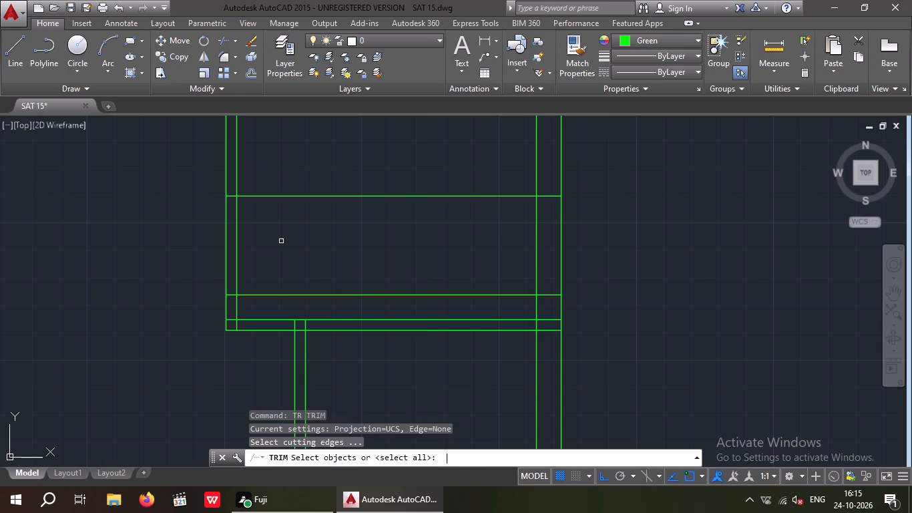
middle_drag(549, 204, 465, 242)
scroll(474, 287, up, 2)
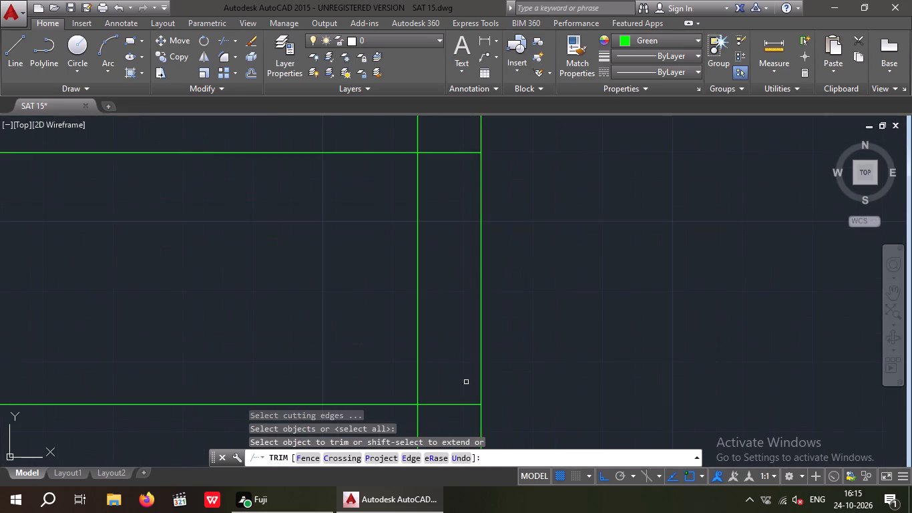
drag(466, 421, 456, 392)
click(433, 140)
scroll(441, 137, down, 2)
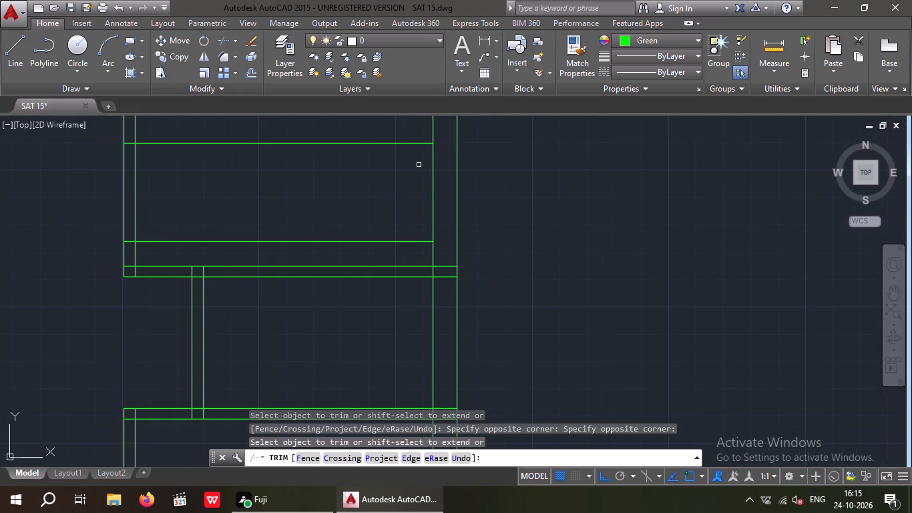
drag(365, 252, 357, 234)
click(317, 129)
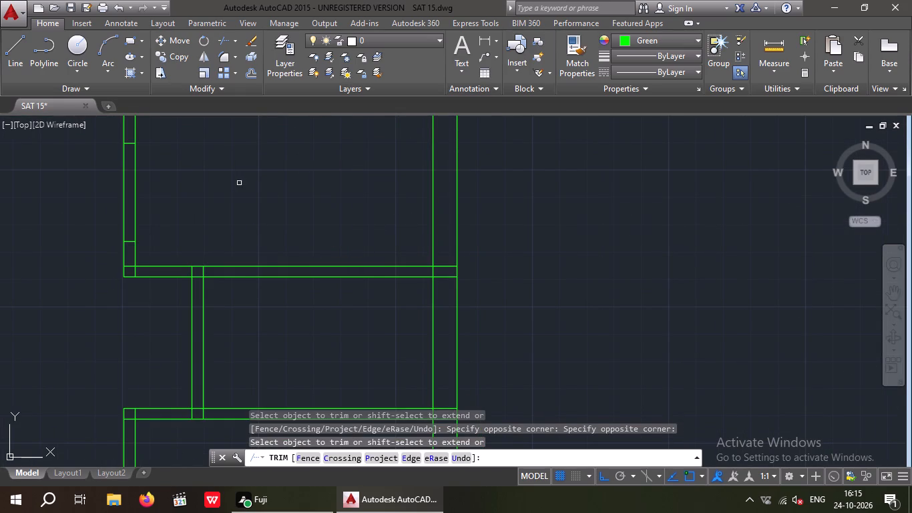
Trim the upper-right bedroom's left wall lines between the door jambs and the leftover lines crossing inside its bottom corner.
middle_drag(239, 184, 385, 204)
drag(327, 200, 230, 212)
drag(174, 212, 184, 212)
scroll(272, 290, up, 4)
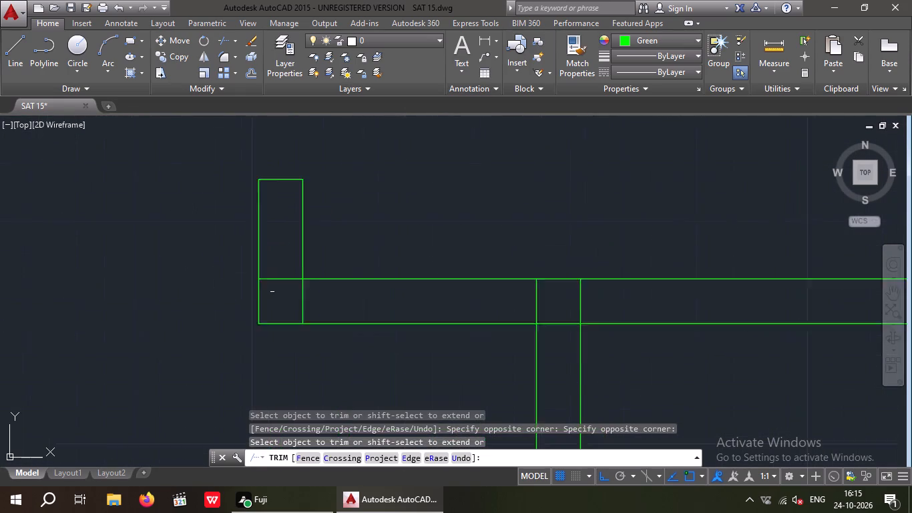
drag(343, 299, 312, 305)
click(306, 308)
drag(305, 308, 272, 253)
click(269, 235)
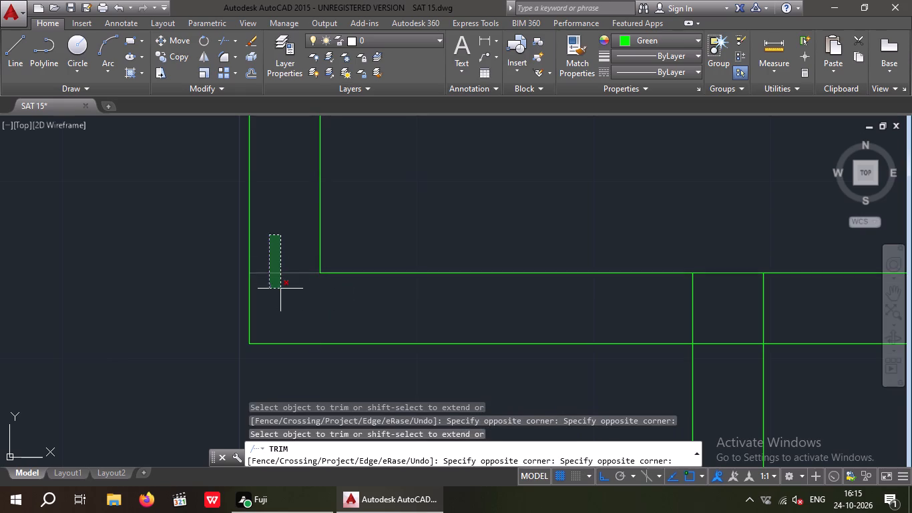
click(281, 289)
Trim the overlapping lines where the upper-right bedroom's bottom wall meets the outer wall and the short partition below it.
scroll(293, 256, down, 4)
middle_drag(223, 259, 234, 355)
middle_drag(351, 249, 284, 261)
scroll(312, 244, down, 2)
scroll(366, 239, down, 1)
middle_drag(363, 238, 357, 230)
scroll(363, 230, down, 1)
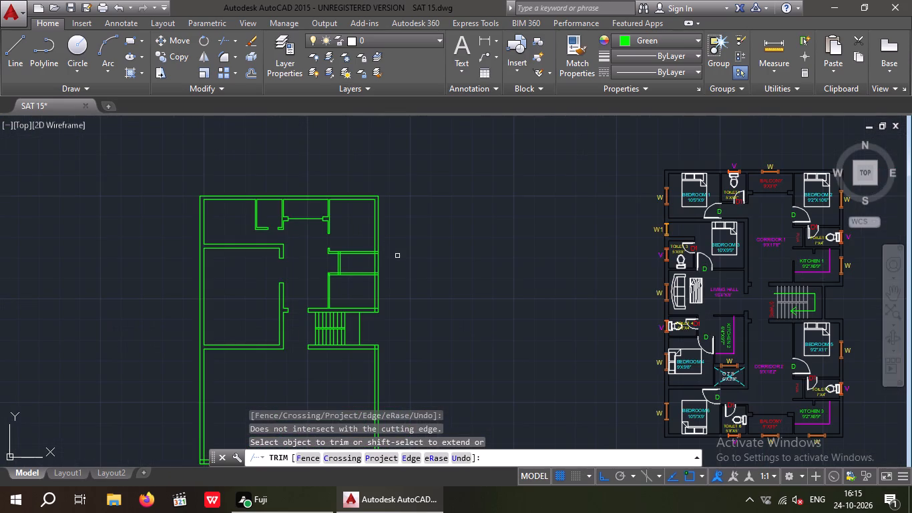
scroll(375, 247, up, 4)
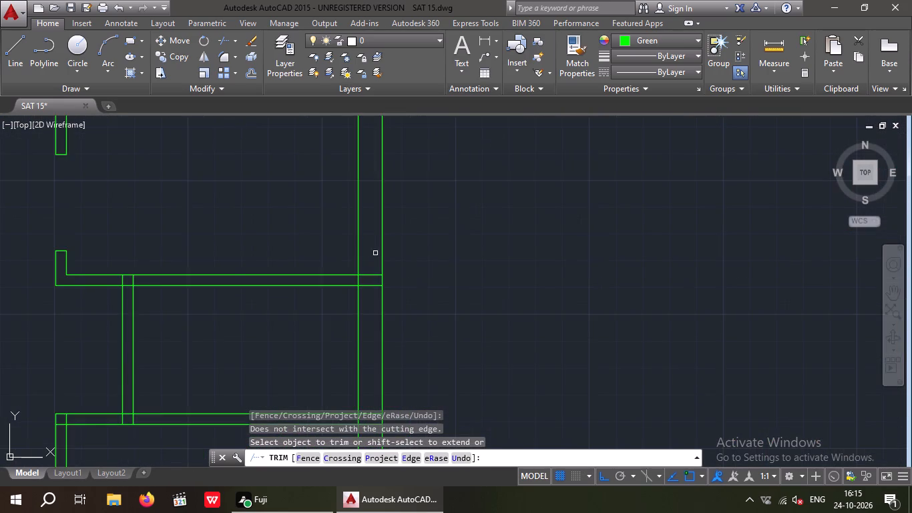
scroll(374, 273, up, 2)
drag(377, 328, 374, 297)
click(374, 253)
scroll(336, 295, up, 3)
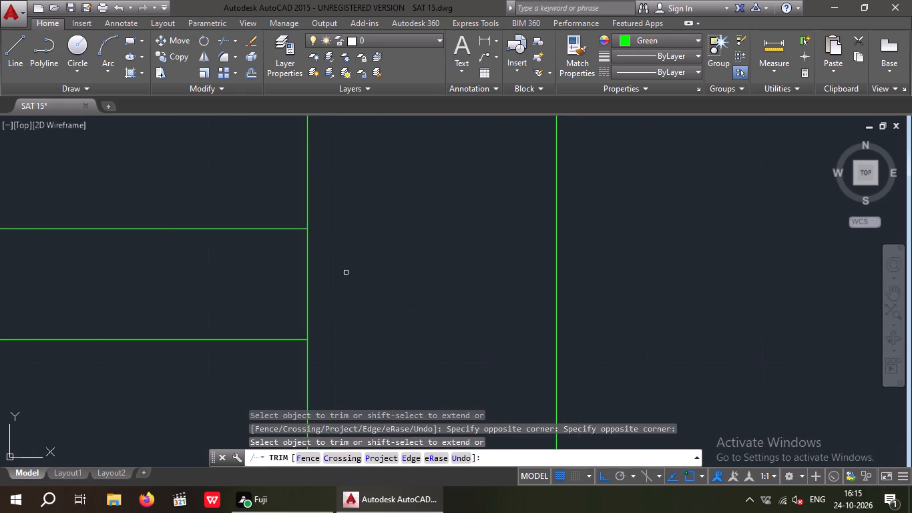
drag(344, 273, 282, 295)
drag(274, 295, 280, 293)
scroll(310, 263, down, 4)
middle_drag(240, 313, 414, 298)
scroll(395, 301, down, 2)
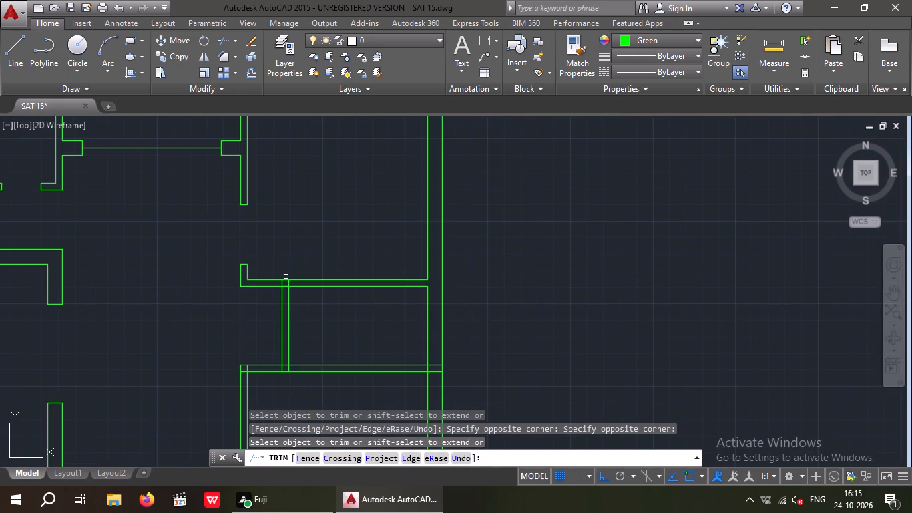
scroll(278, 287, up, 4)
drag(365, 250, 319, 256)
click(275, 256)
scroll(317, 248, down, 4)
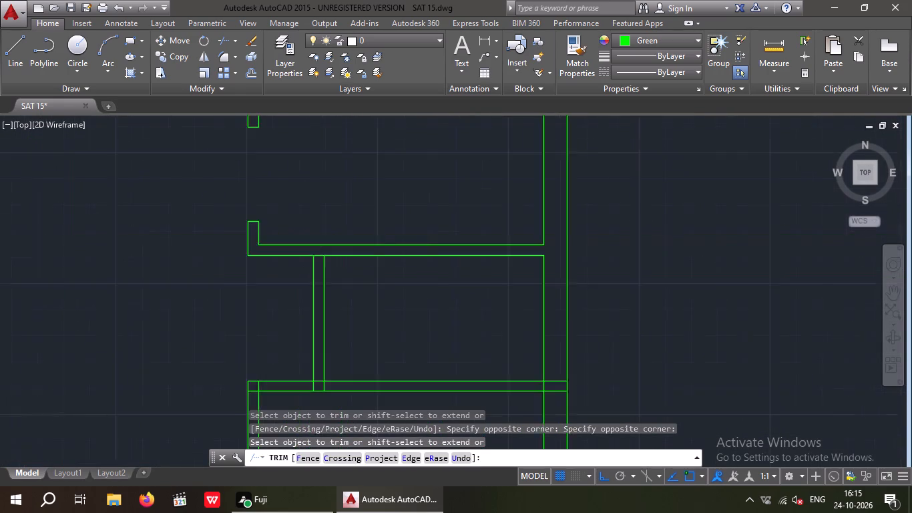
Examine the reference plan's Toilet 2 and Kitchen 1 area and its door positions, and finish trimming.
middle_drag(362, 277, 307, 289)
scroll(319, 285, down, 2)
middle_drag(440, 281, 318, 272)
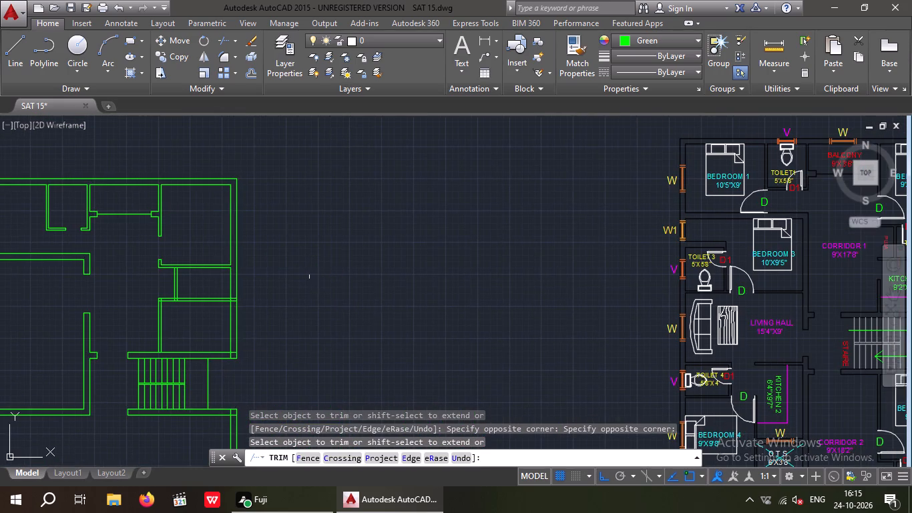
middle_drag(316, 272, 276, 285)
scroll(287, 282, down, 2)
scroll(457, 301, up, 2)
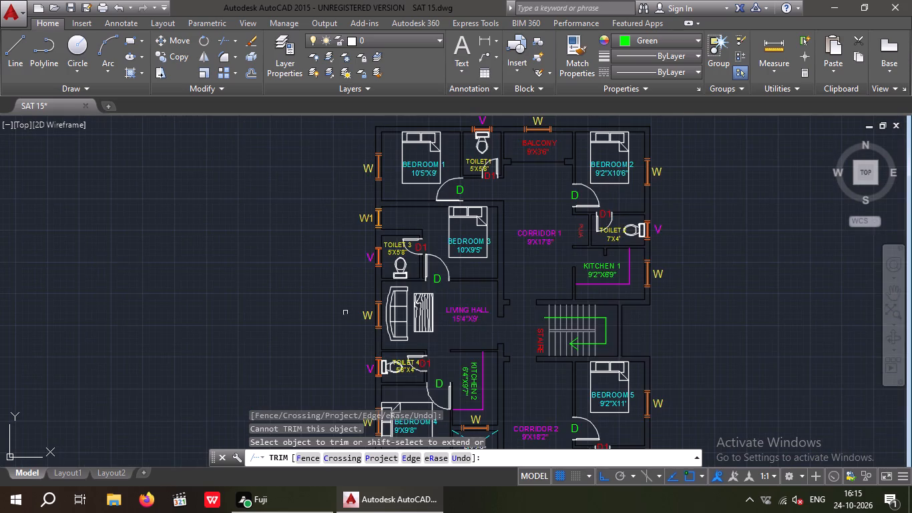
middle_drag(345, 313, 425, 297)
scroll(326, 307, up, 1)
middle_drag(347, 303, 429, 294)
scroll(426, 294, down, 1)
middle_drag(423, 294, 454, 295)
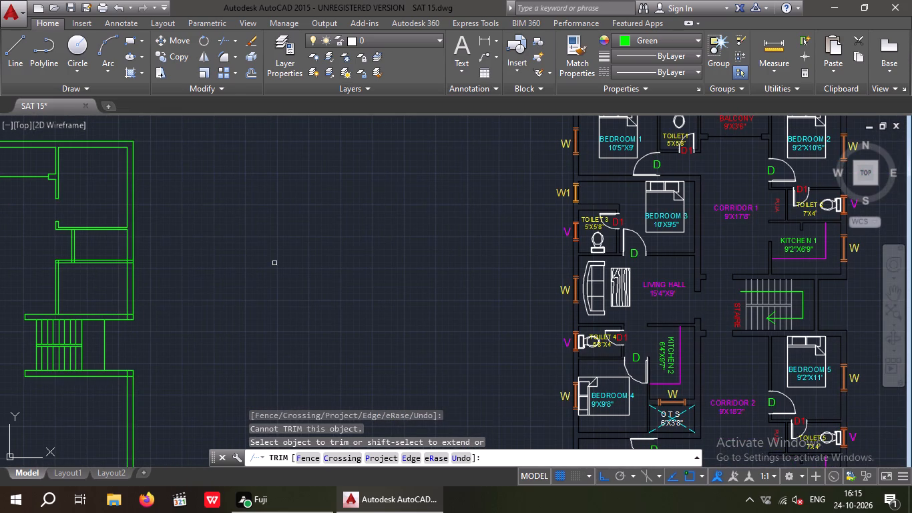
key(Escape)
key(Escape)
Extend the right line of the short partition up to the upper line of the upper-right bedroom's bottom wall.
scroll(208, 259, up, 2)
middle_drag(249, 249, 445, 230)
scroll(440, 237, down, 1)
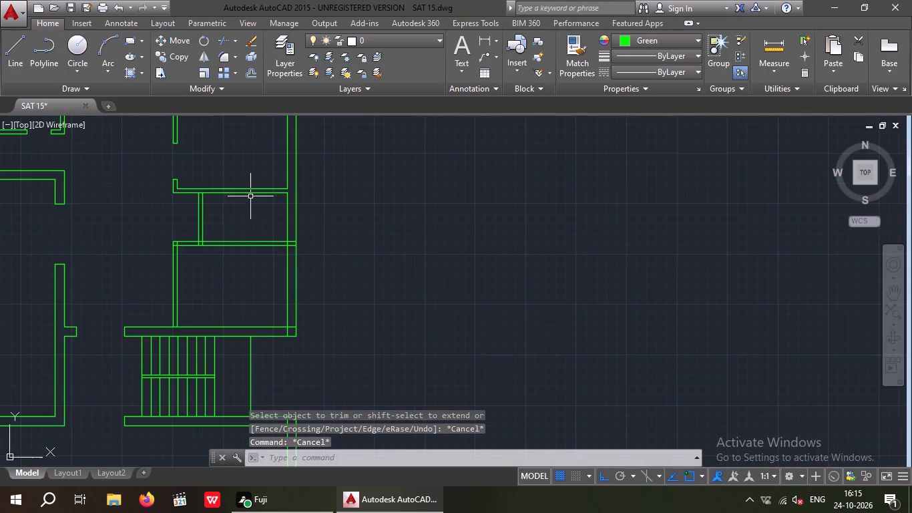
middle_drag(238, 196, 349, 209)
scroll(322, 212, up, 2)
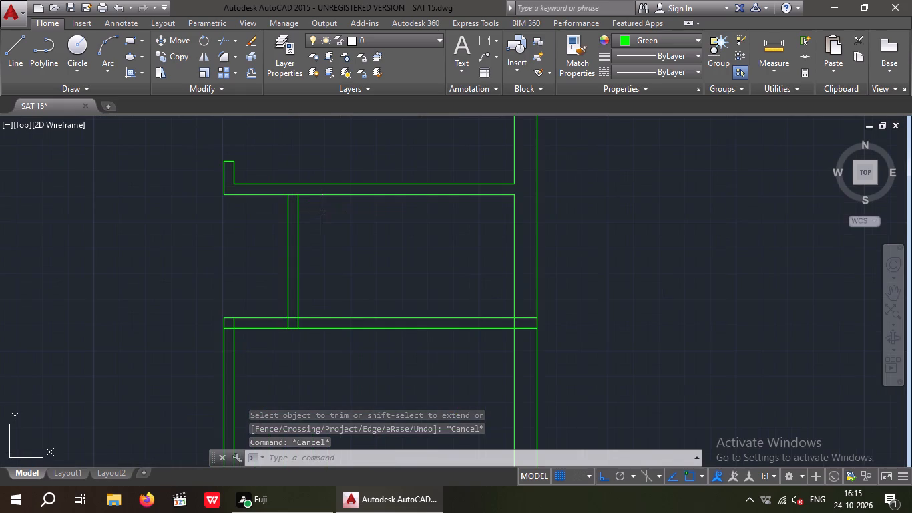
text(EX)
key(space)
key(space)
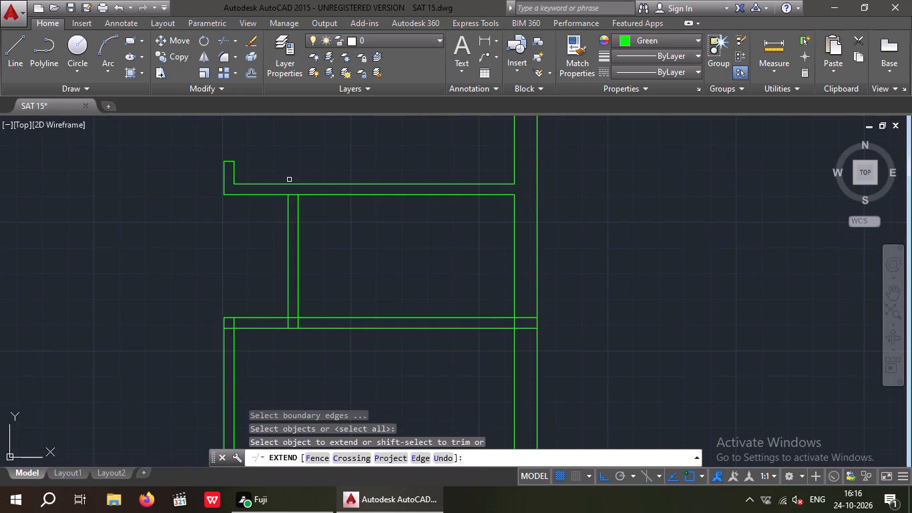
click(300, 213)
key(Escape)
key(Escape)
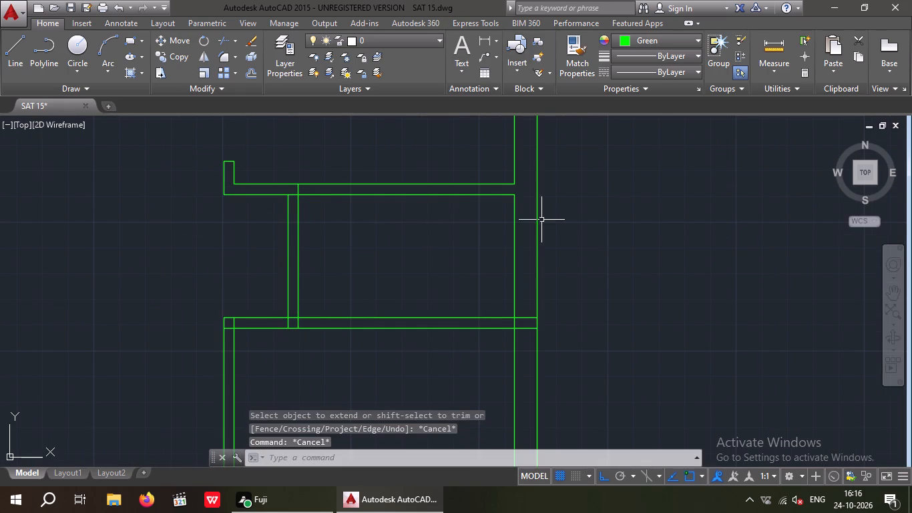
Offset the extended partition line 9" to the right for the toilet door's first jamb.
key(o)
key(Return)
key(9)
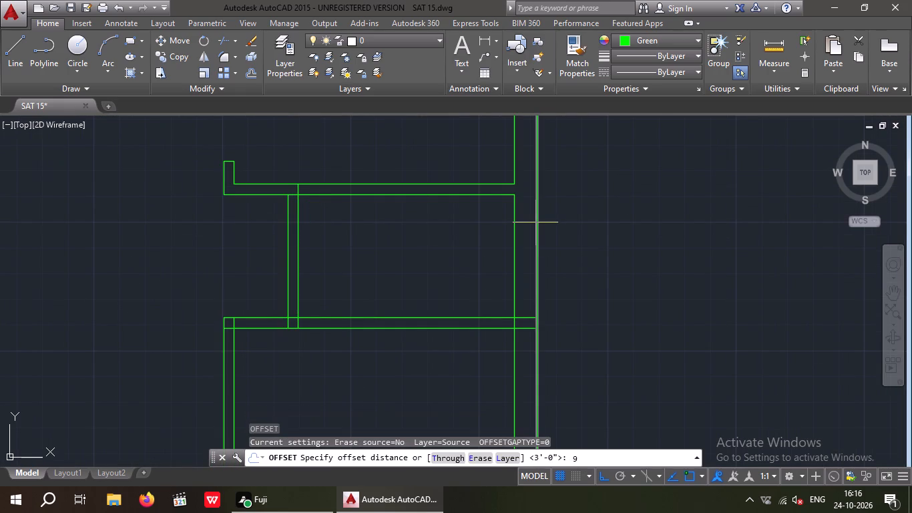
key(shift+quotedbl)
key(Return)
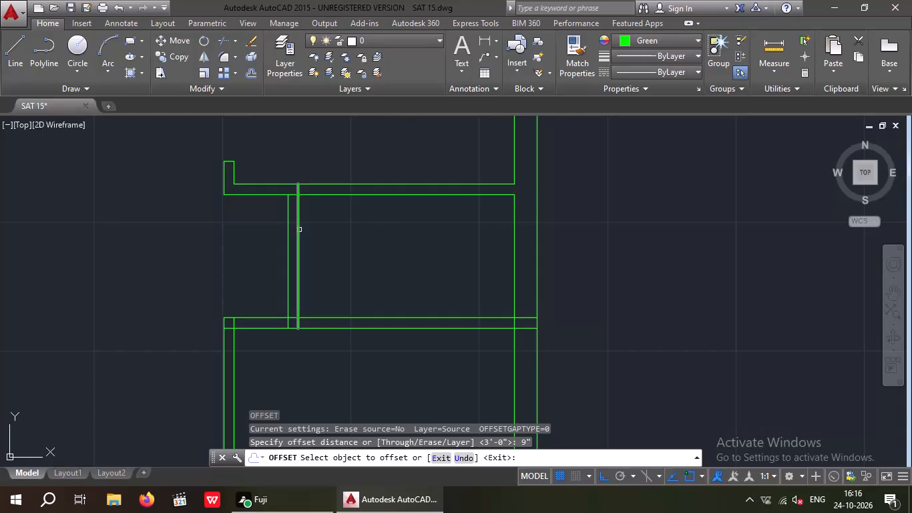
drag(298, 230, 314, 228)
click(363, 216)
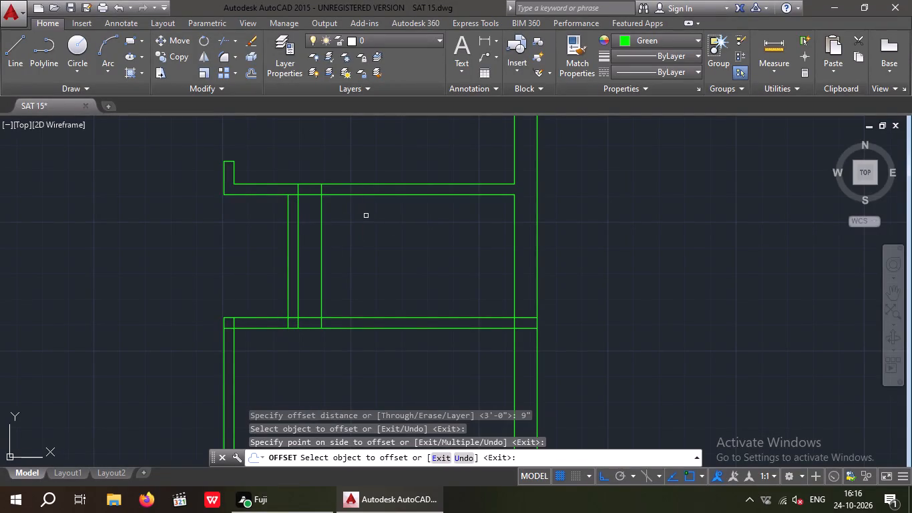
key(Escape)
key(Escape)
Offset the toilet door's jamb line 2' to the right to set the opening width.
key(o)
key(Return)
key(2)
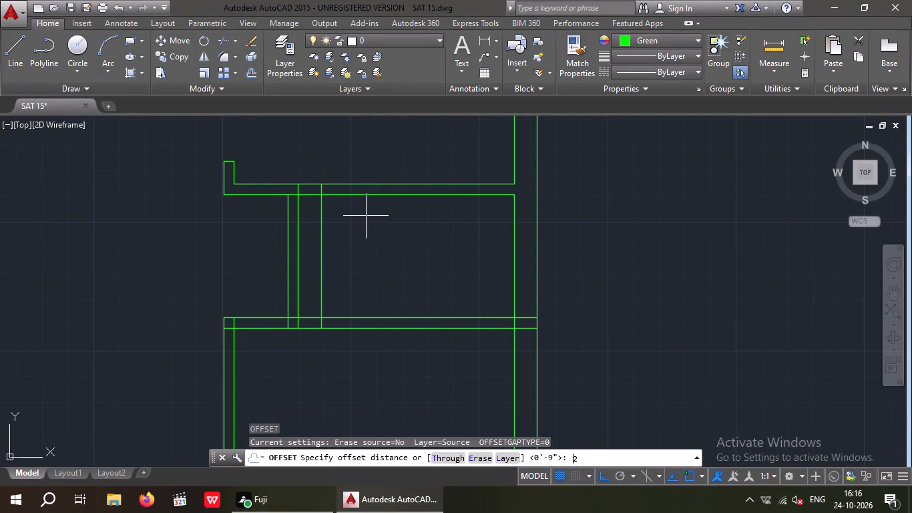
key(apostrophe)
key(Return)
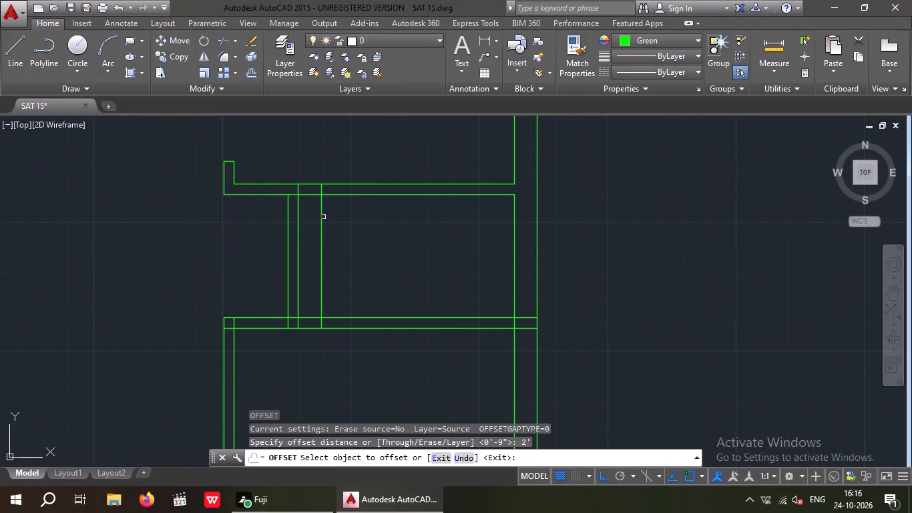
drag(322, 224, 361, 225)
click(439, 222)
key(Escape)
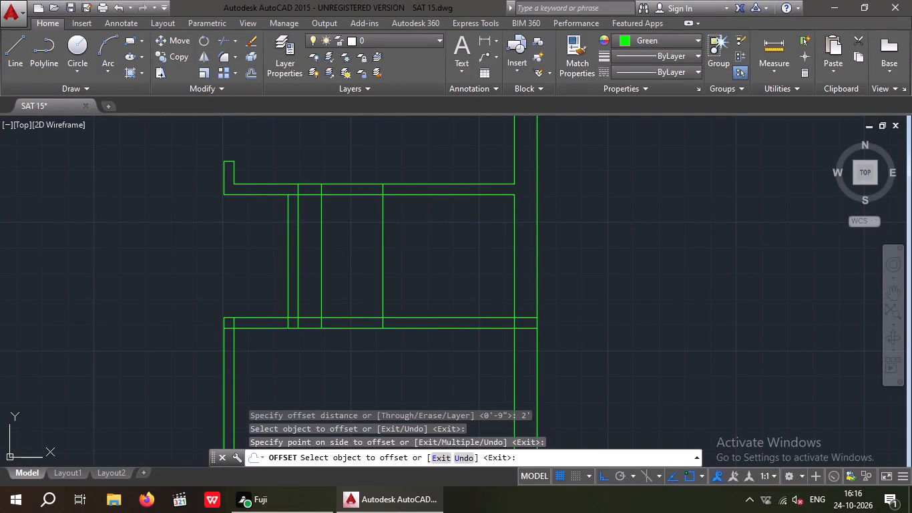
key(Escape)
Trim the jamb lines outside the toilet's top wall, the partition overlap, and the wall lines between the jambs to open the toilet door.
key(t)
key(r)
key(space)
key(space)
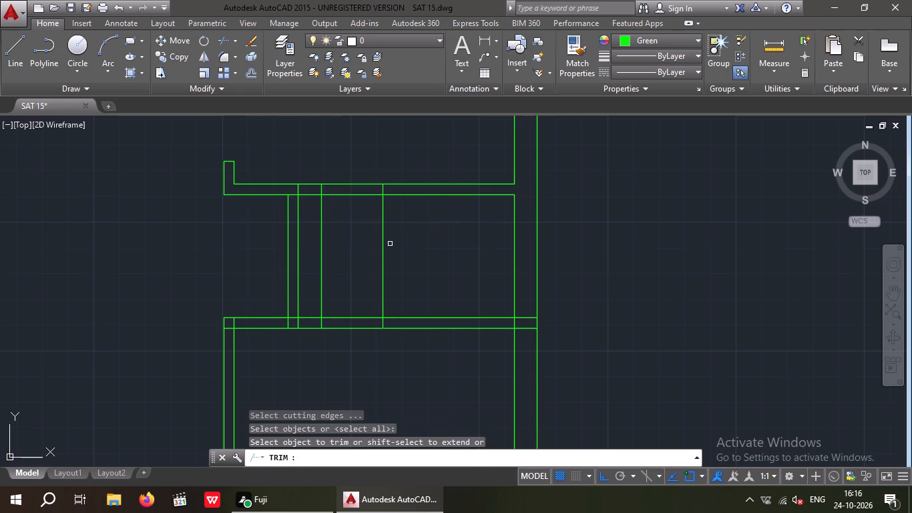
scroll(353, 327, up, 3)
drag(479, 309, 424, 316)
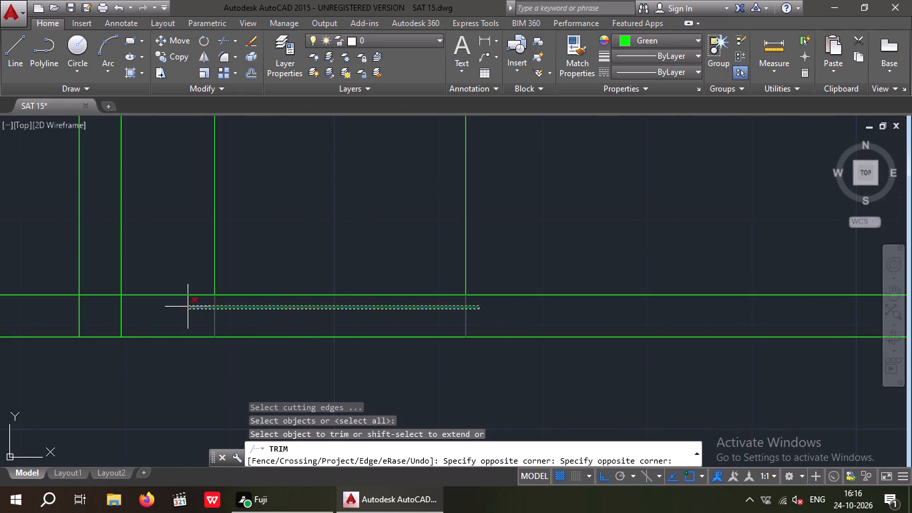
click(184, 307)
scroll(201, 295, down, 2)
drag(330, 182, 240, 233)
scroll(215, 241, down, 2)
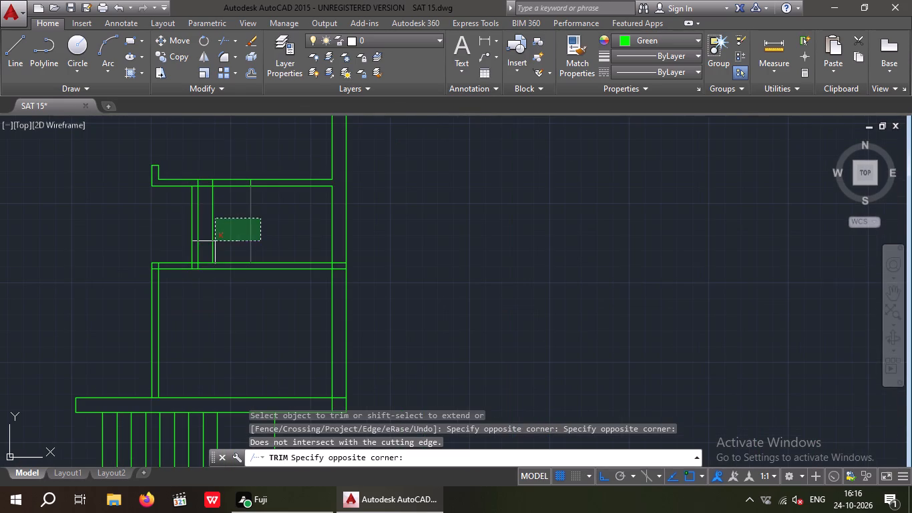
click(206, 239)
scroll(188, 169, up, 3)
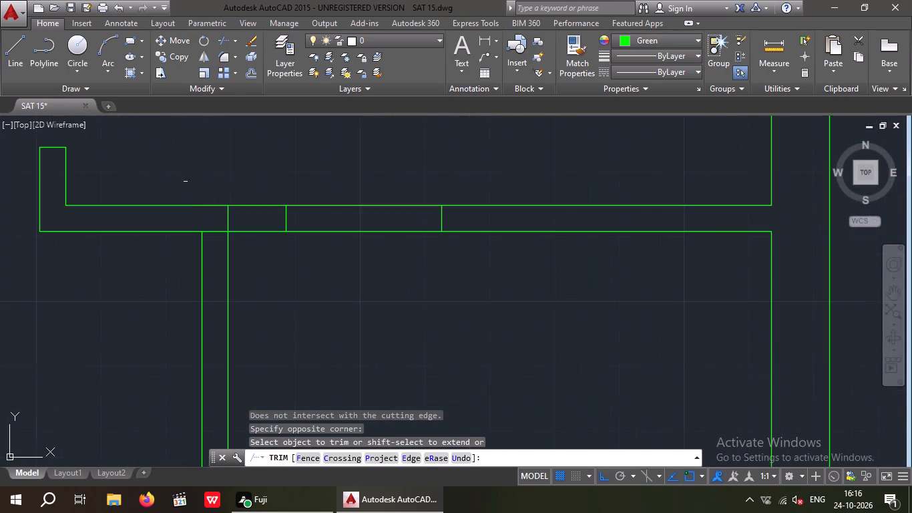
click(227, 220)
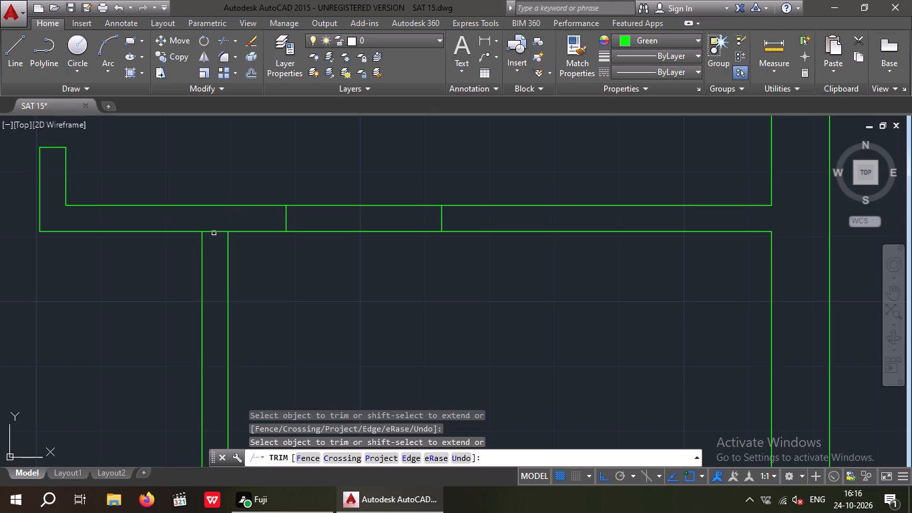
click(214, 233)
drag(372, 259, 362, 227)
click(361, 188)
scroll(355, 191, down, 4)
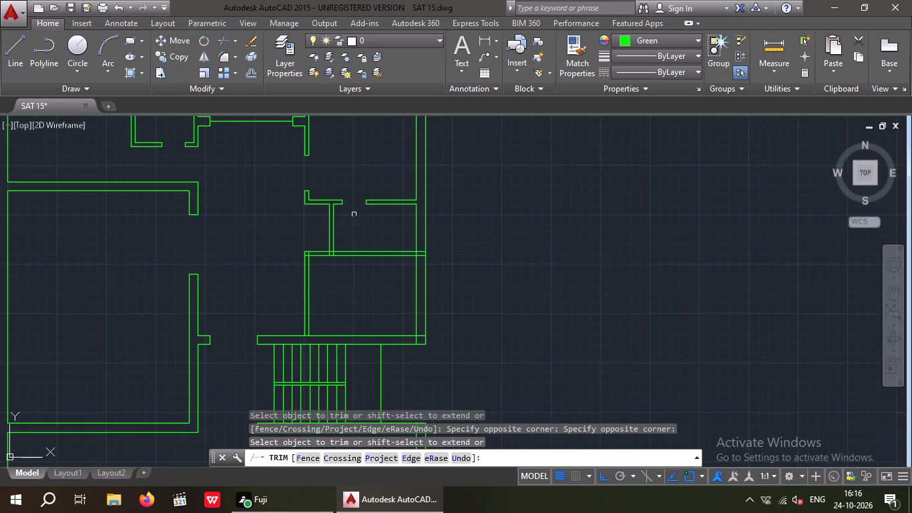
Compare the new plan with the reference plan's Kitchen 1 area and its opening, and finish trimming.
middle_click(354, 215)
scroll(345, 212, down, 1)
middle_drag(369, 210, 310, 225)
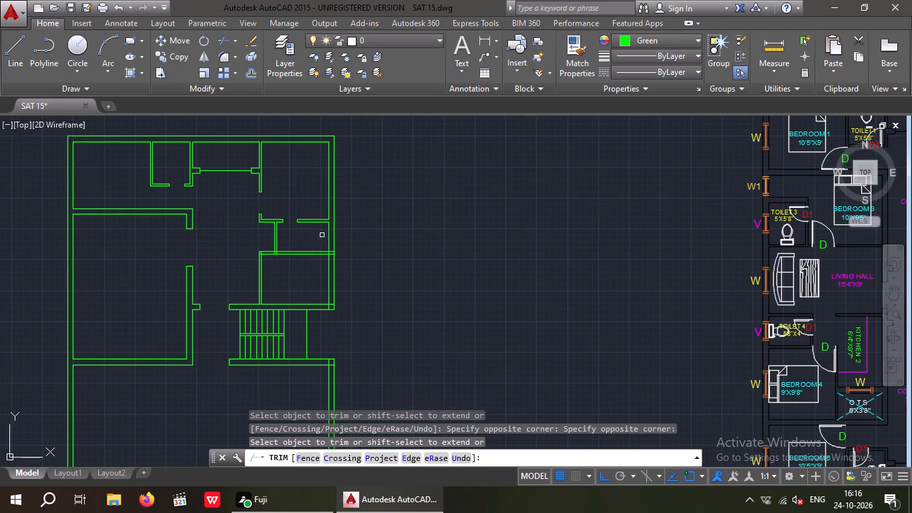
middle_drag(324, 233, 277, 238)
scroll(281, 230, down, 1)
middle_drag(413, 240, 376, 228)
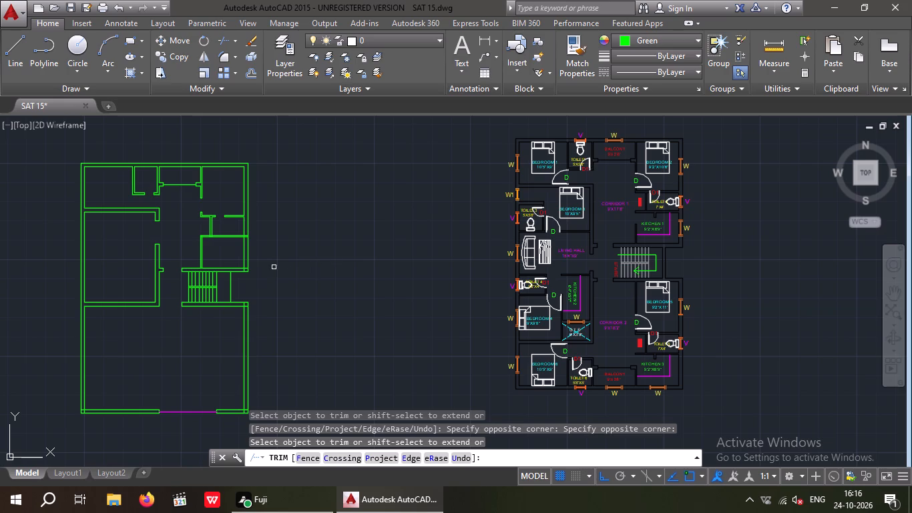
scroll(208, 234, up, 2)
key(Escape)
key(Escape)
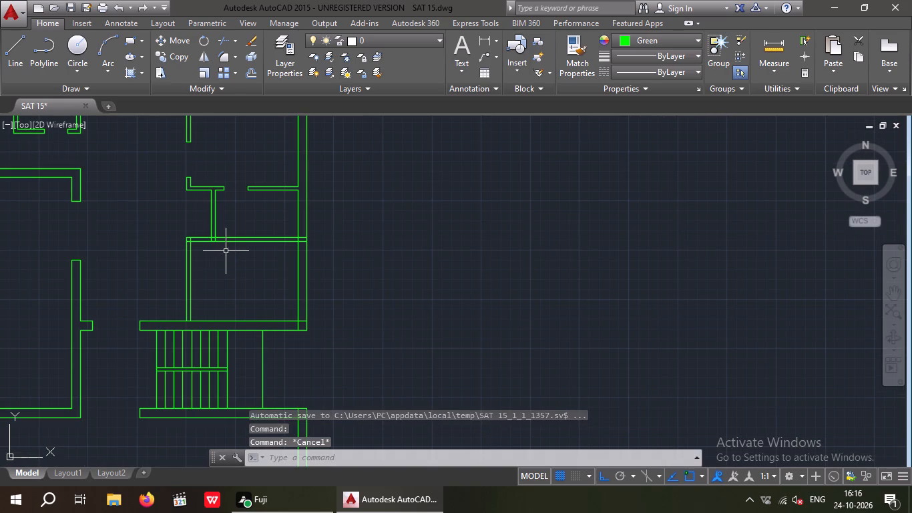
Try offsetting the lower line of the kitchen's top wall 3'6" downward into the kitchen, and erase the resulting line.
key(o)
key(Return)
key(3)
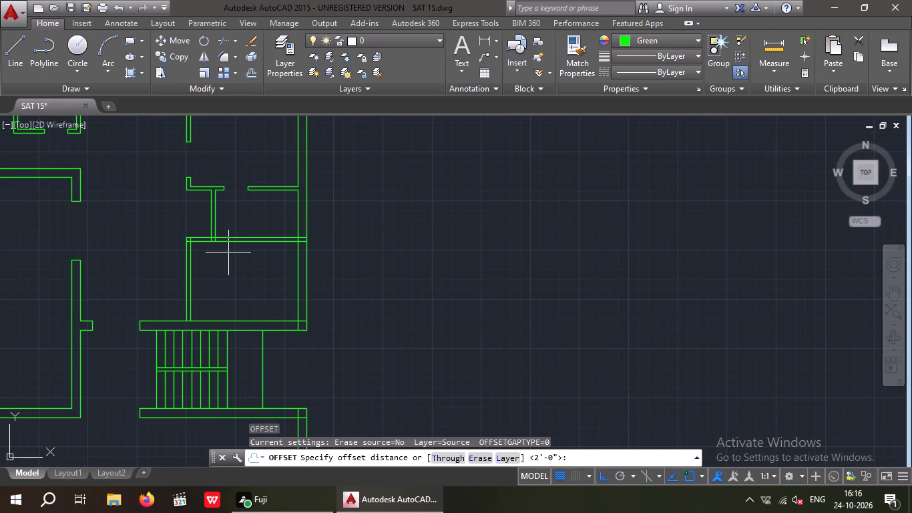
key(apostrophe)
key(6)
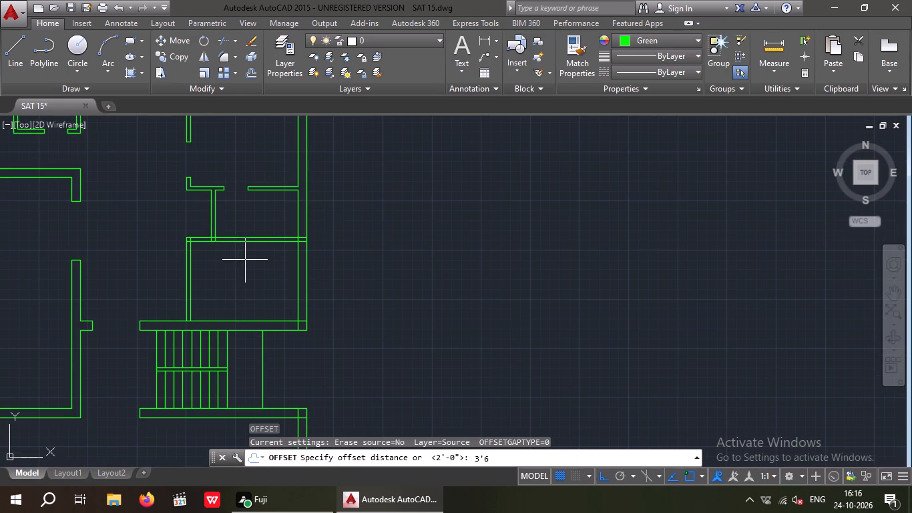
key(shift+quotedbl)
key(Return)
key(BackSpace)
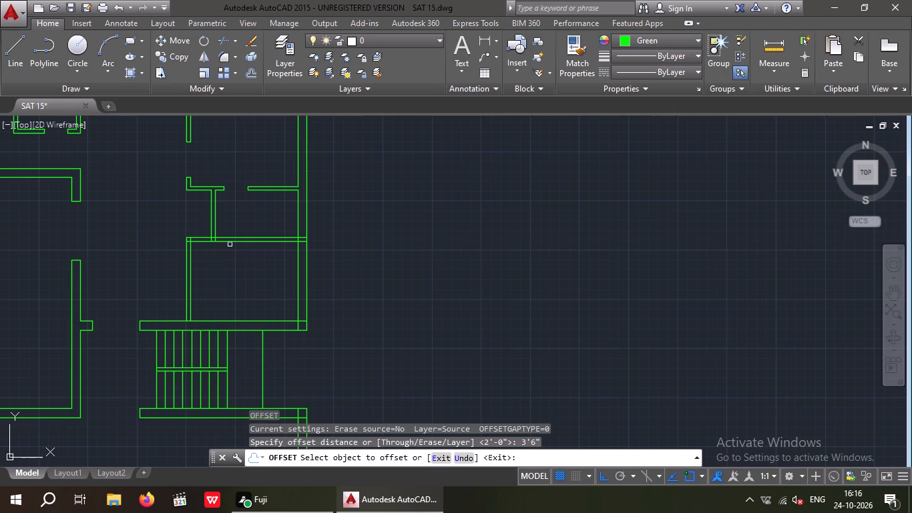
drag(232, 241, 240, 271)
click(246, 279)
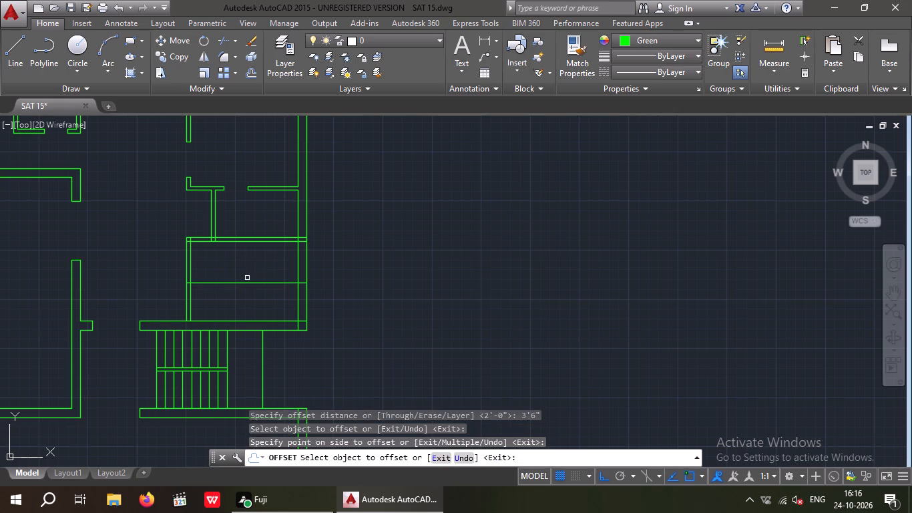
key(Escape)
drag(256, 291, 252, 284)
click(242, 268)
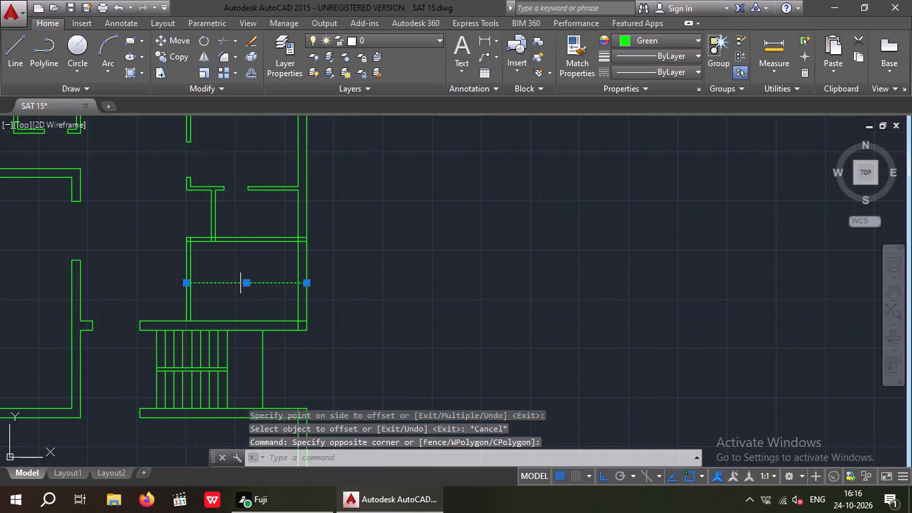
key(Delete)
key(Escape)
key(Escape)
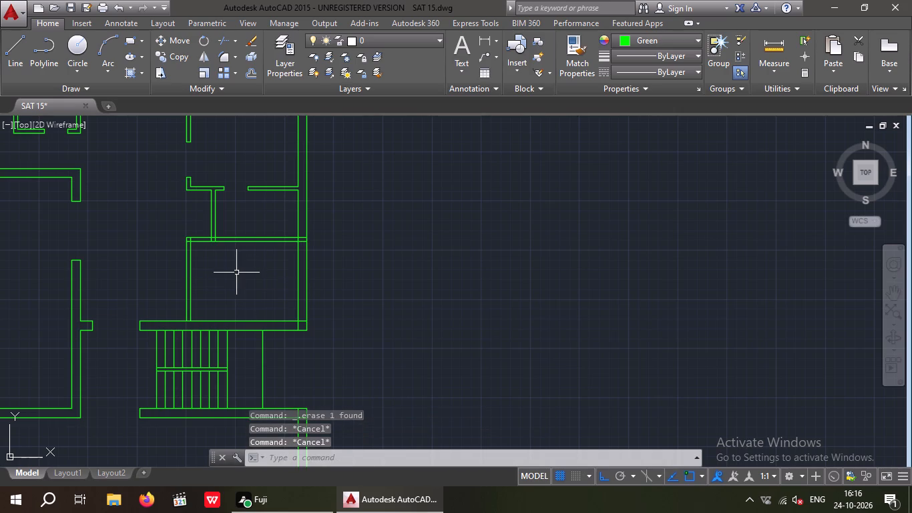
Offset the lower line of the kitchen's top wall 3' downward into the kitchen.
key(o)
key(Return)
key(3)
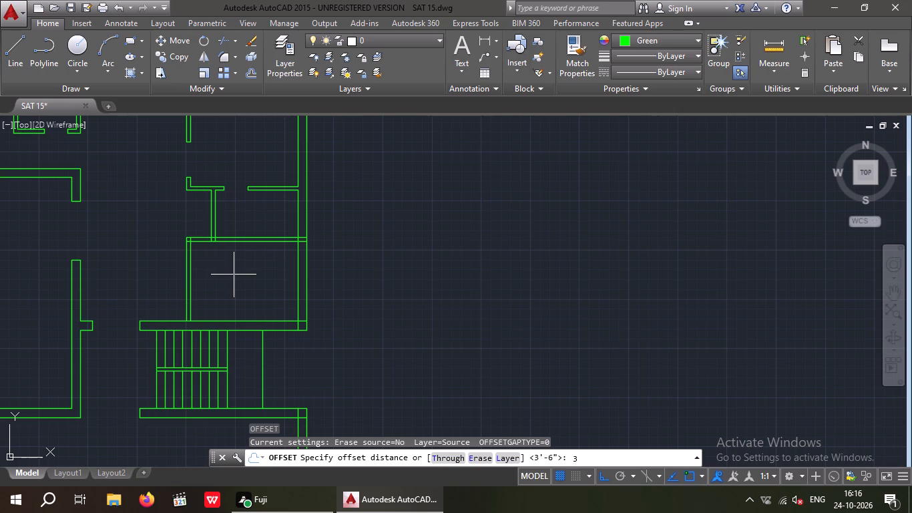
key(apostrophe)
key(Return)
scroll(241, 248, up, 2)
drag(236, 228, 242, 237)
click(250, 259)
key(Escape)
key(Escape)
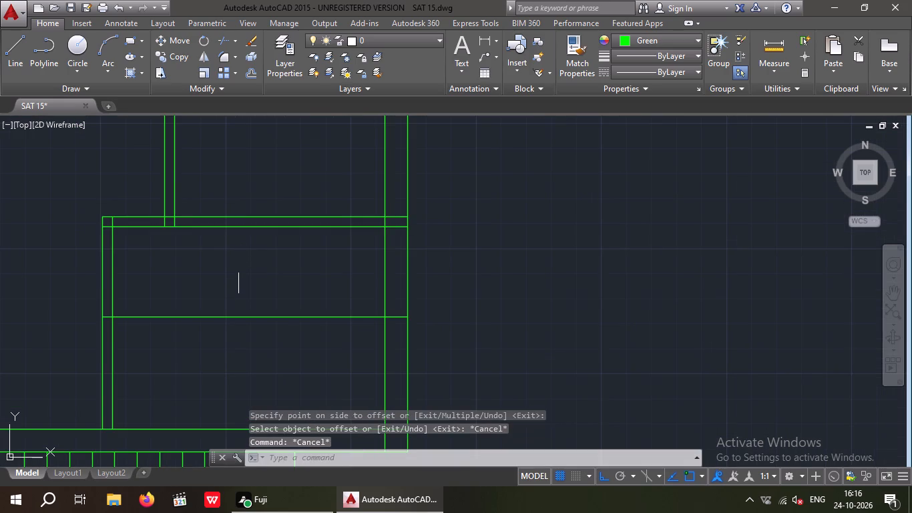
Trim the kitchen's top wall lines and the new offset line inside the right outer wall, and open that wall junction.
key(t)
key(r)
key(space)
key(space)
scroll(389, 312, up, 2)
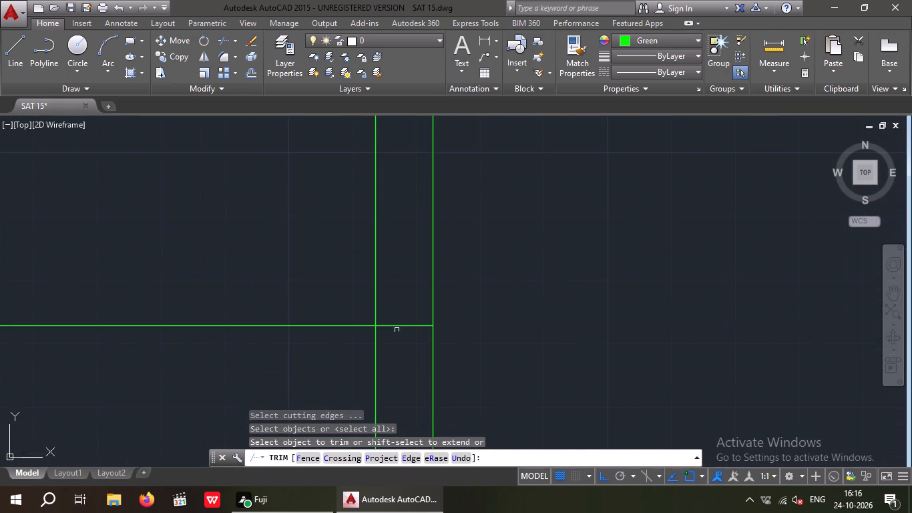
drag(403, 333, 411, 299)
click(413, 281)
scroll(405, 255, down, 2)
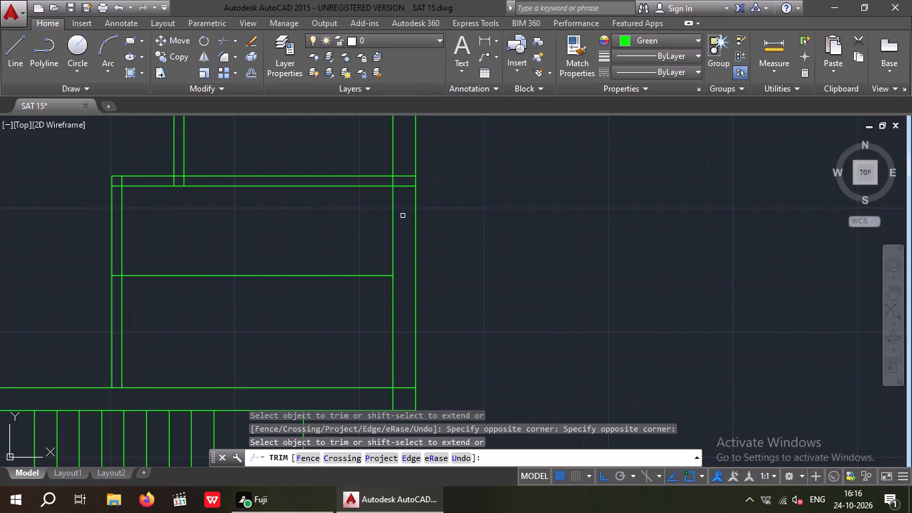
drag(408, 191, 409, 184)
click(407, 169)
scroll(395, 178, up, 3)
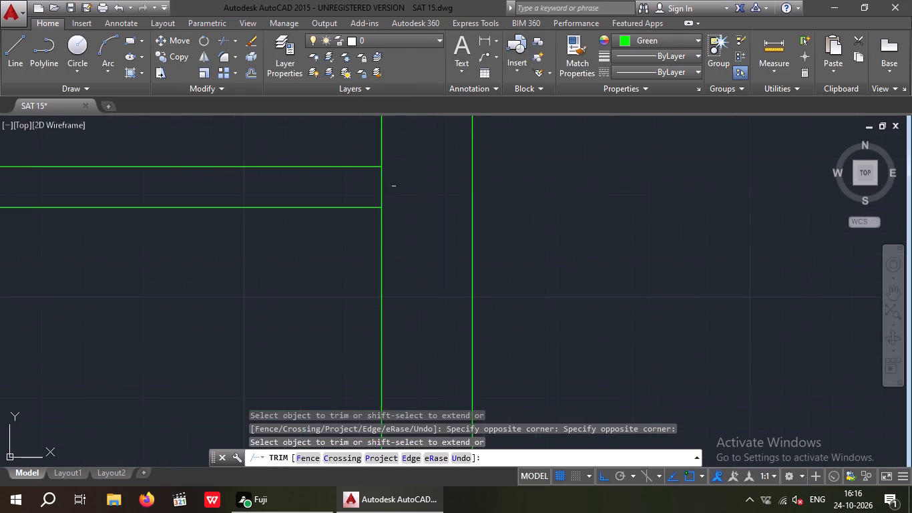
drag(399, 182, 373, 188)
drag(365, 188, 372, 186)
scroll(381, 176, down, 4)
middle_drag(305, 222, 415, 238)
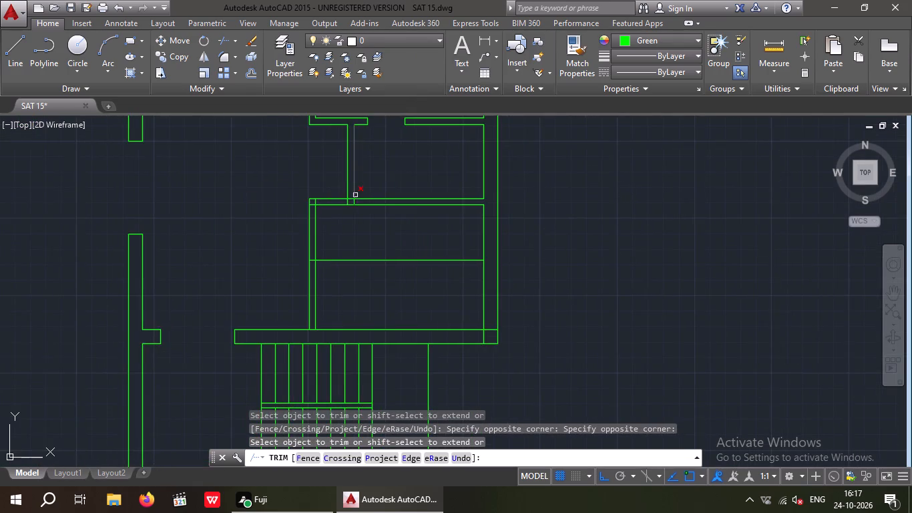
Trim the overlaps where the toilet's left partition and the kitchen's left wall meet the kitchen's top wall.
scroll(350, 199, up, 5)
drag(397, 207, 328, 220)
drag(301, 220, 310, 220)
drag(369, 210, 357, 195)
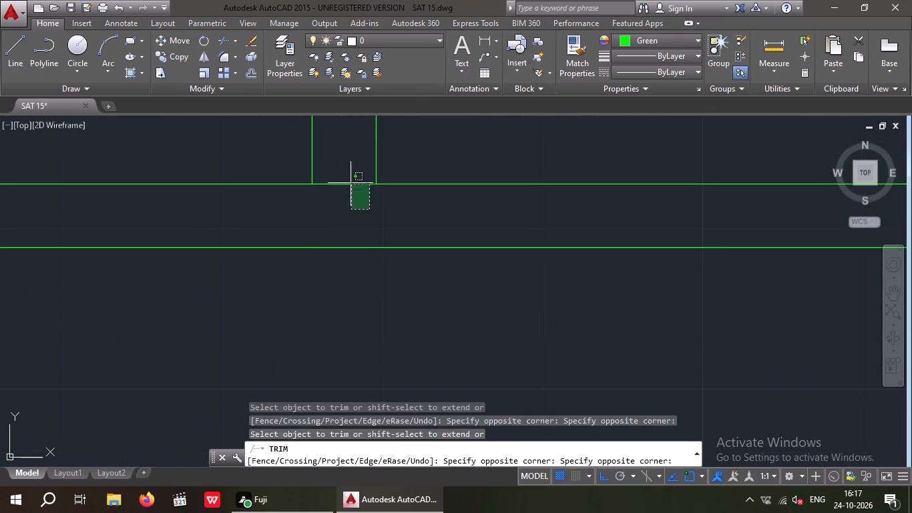
click(351, 174)
scroll(351, 168, down, 5)
scroll(308, 174, up, 4)
drag(335, 184, 322, 188)
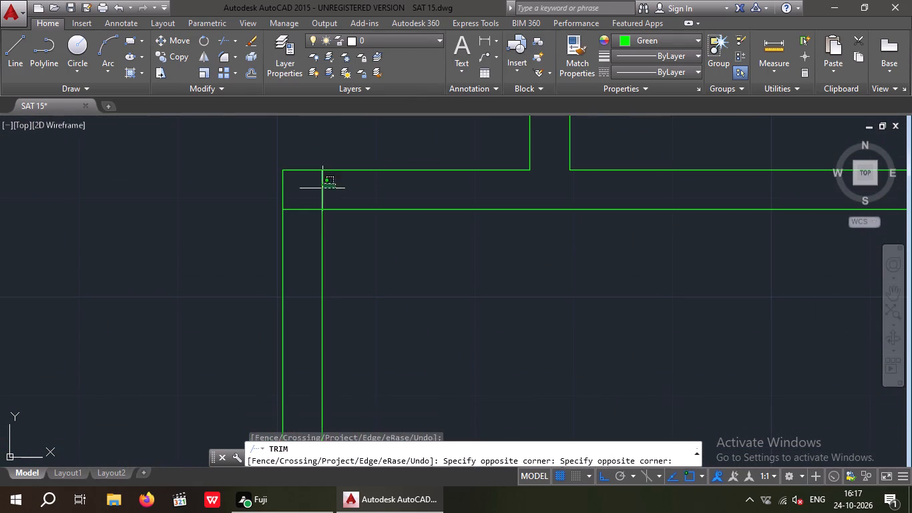
drag(322, 188, 314, 191)
click(312, 192)
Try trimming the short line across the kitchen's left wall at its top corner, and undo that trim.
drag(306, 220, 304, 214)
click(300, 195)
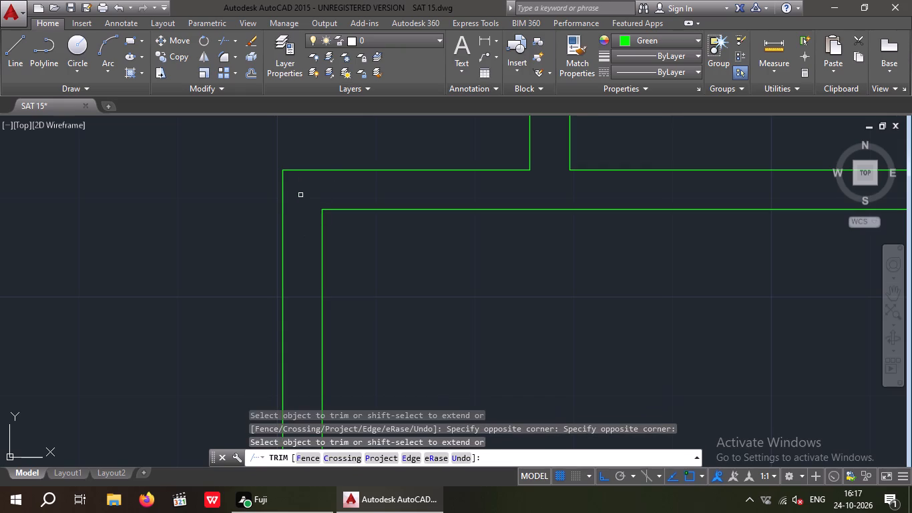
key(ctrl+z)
Trim the kitchen's left wall between the top wall and the offset line, and remove the leftover offset line to open the entrance.
scroll(306, 199, down, 3)
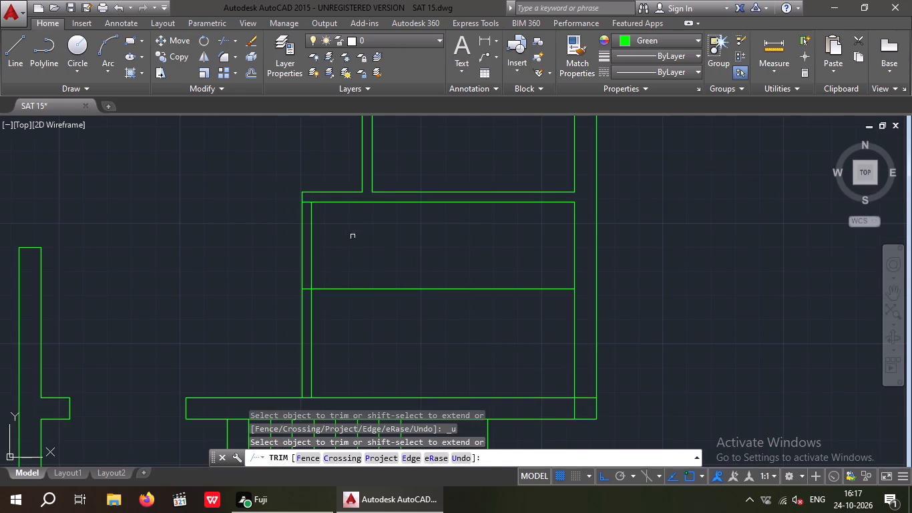
drag(356, 230, 266, 248)
click(255, 251)
drag(417, 323, 377, 293)
click(370, 260)
scroll(379, 242, down, 3)
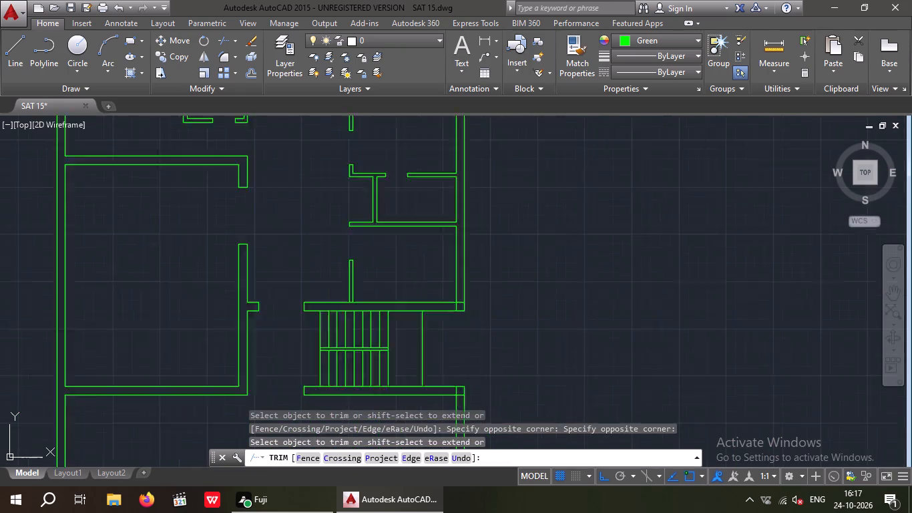
Trim the overlapping wall lines at the kitchen's lower-right outer corner, above the staircase.
middle_drag(396, 245, 333, 263)
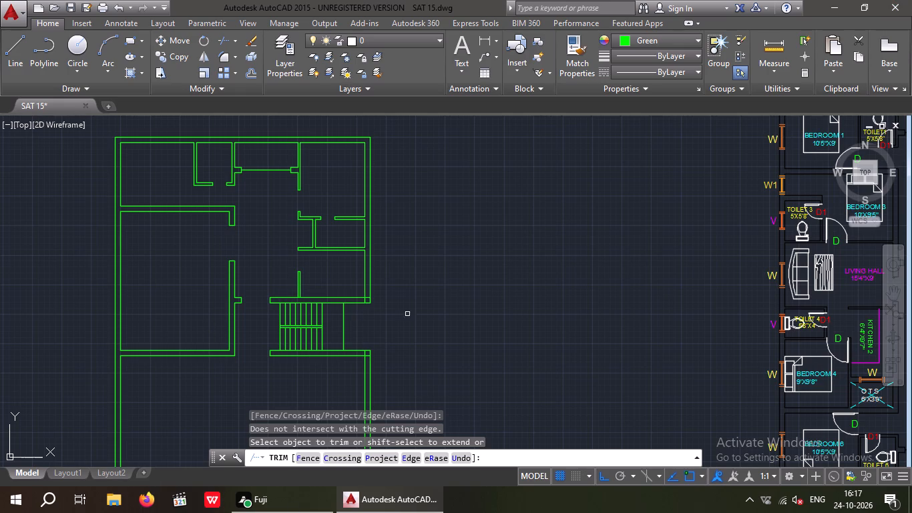
scroll(363, 301, up, 7)
drag(417, 305, 396, 259)
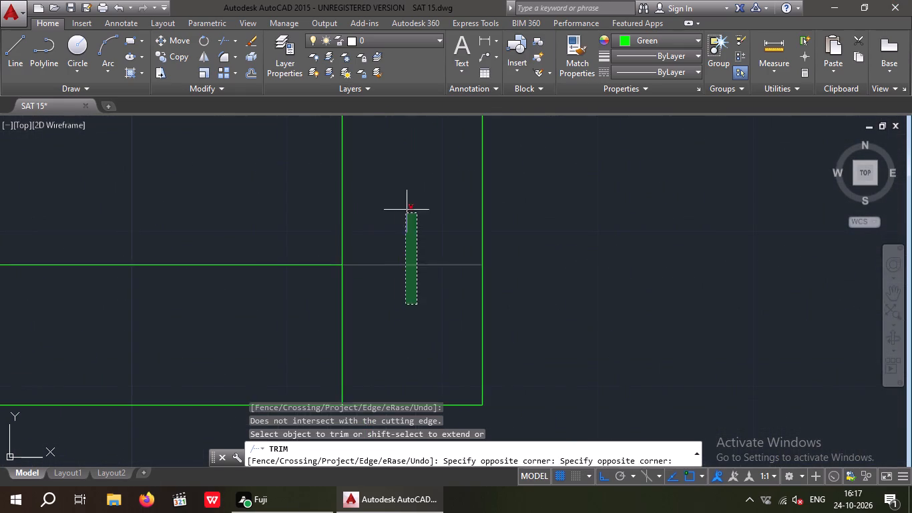
drag(407, 208, 400, 222)
scroll(384, 258, down, 2)
drag(405, 263, 358, 306)
click(353, 305)
scroll(365, 276, down, 4)
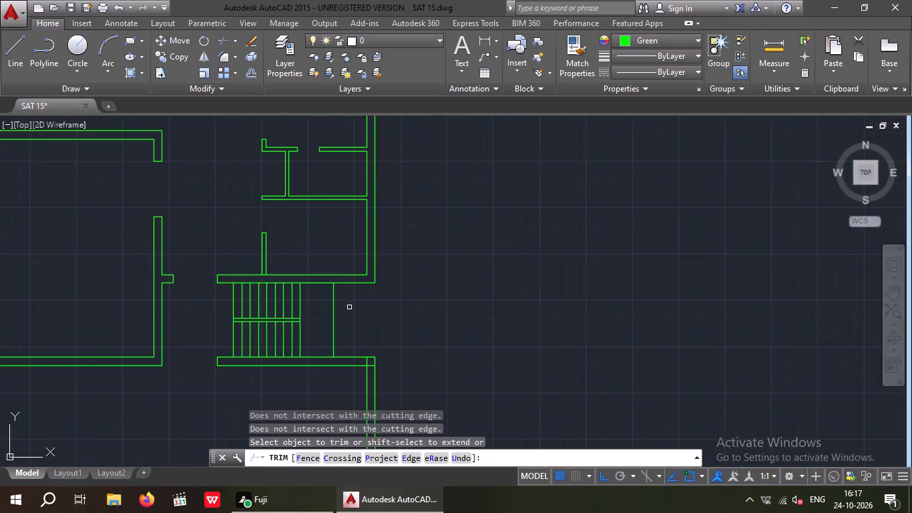
Trim the overlapping wall lines at the right outer corner just below the staircase.
middle_drag(362, 306, 467, 279)
scroll(465, 365, up, 3)
drag(519, 283, 515, 266)
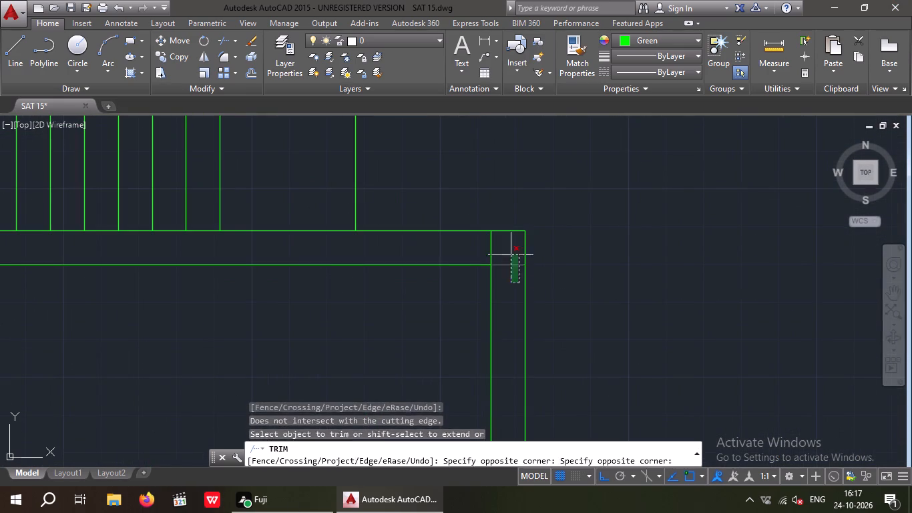
click(511, 254)
drag(510, 248, 459, 259)
click(457, 257)
scroll(467, 251, down, 3)
middle_drag(439, 300, 500, 275)
Trim the overlapping wall lines at the plan's bottom-right outer corner.
scroll(482, 282, down, 2)
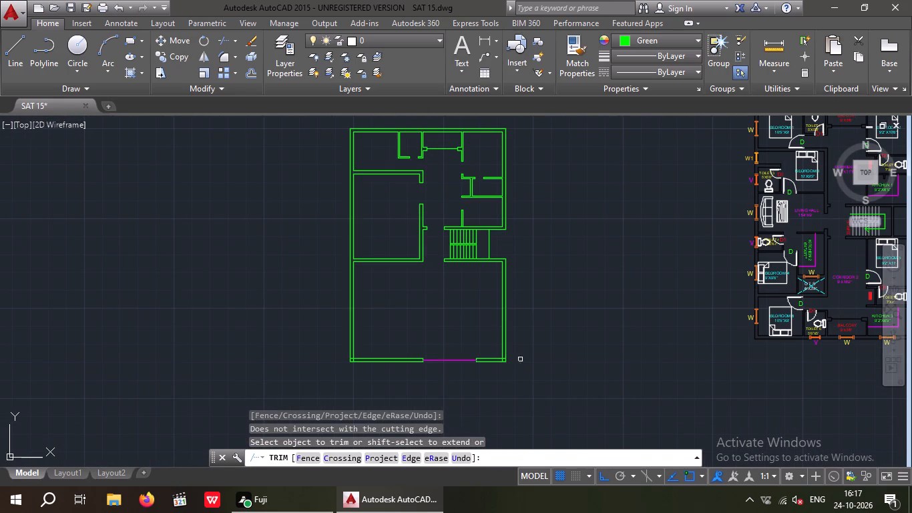
scroll(507, 370, up, 4)
scroll(480, 313, up, 4)
drag(487, 323, 459, 278)
click(447, 239)
scroll(451, 244, down, 3)
drag(463, 264, 424, 279)
click(424, 279)
scroll(427, 273, down, 3)
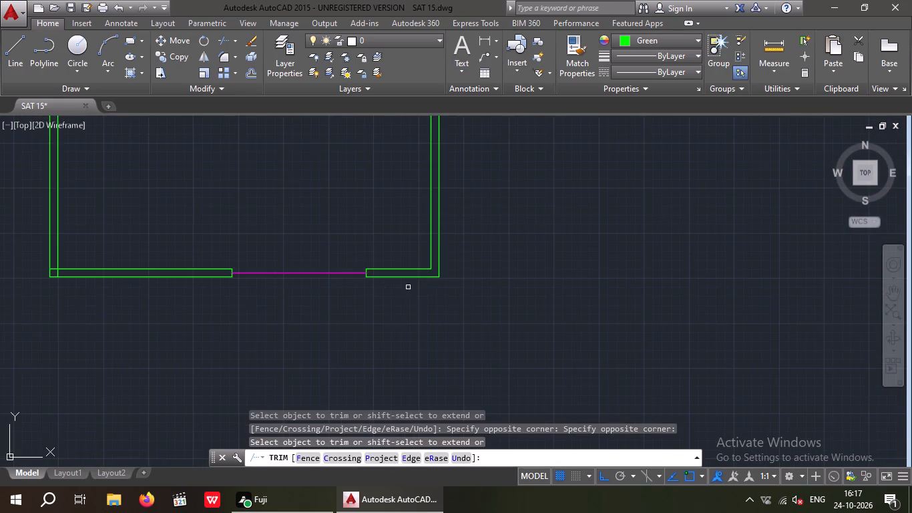
Trim the overlapping wall lines at the plan's bottom-left outer corner.
middle_drag(400, 295, 555, 297)
scroll(218, 281, up, 3)
drag(211, 250, 168, 263)
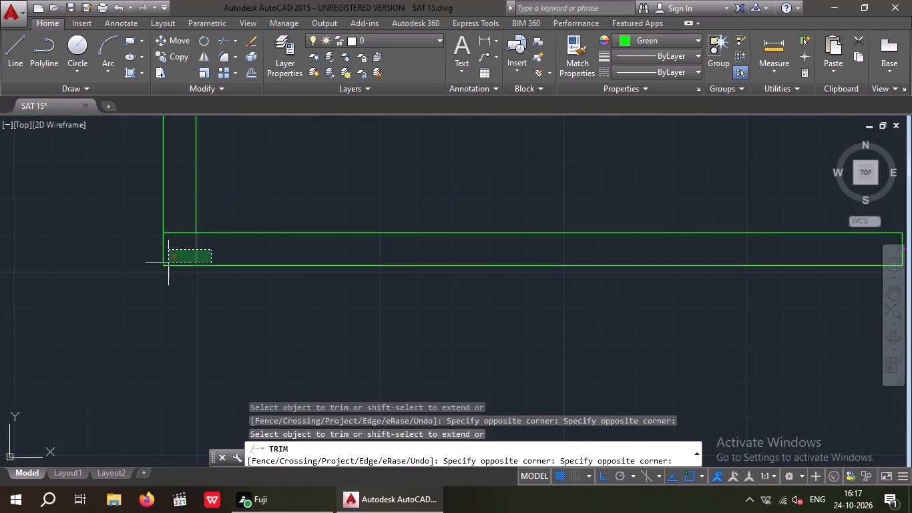
click(168, 263)
drag(178, 254, 176, 236)
click(173, 219)
scroll(176, 222, down, 2)
middle_drag(204, 295, 216, 323)
scroll(216, 322, down, 2)
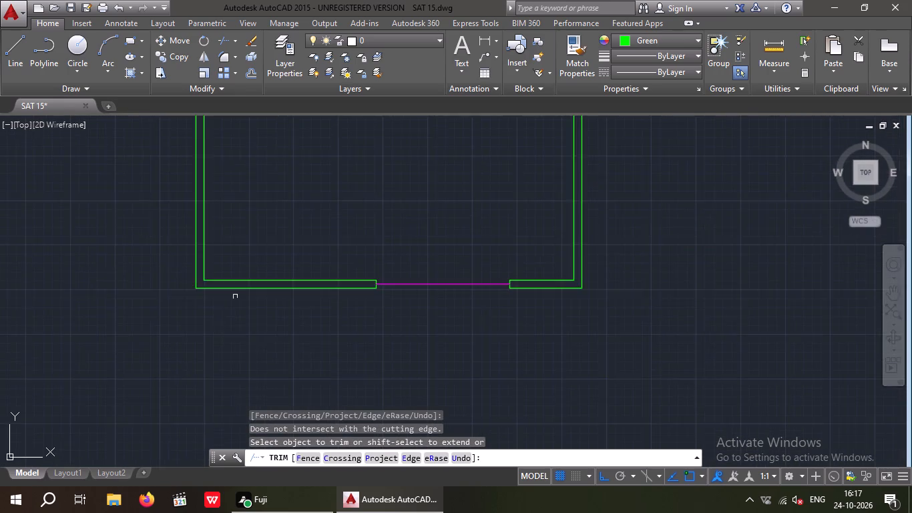
Check the trimmed walls around the staircase and lower room against the reference plan, and finish trimming.
scroll(235, 297, down, 2)
middle_drag(254, 289, 236, 336)
scroll(272, 300, up, 3)
middle_drag(278, 321, 300, 343)
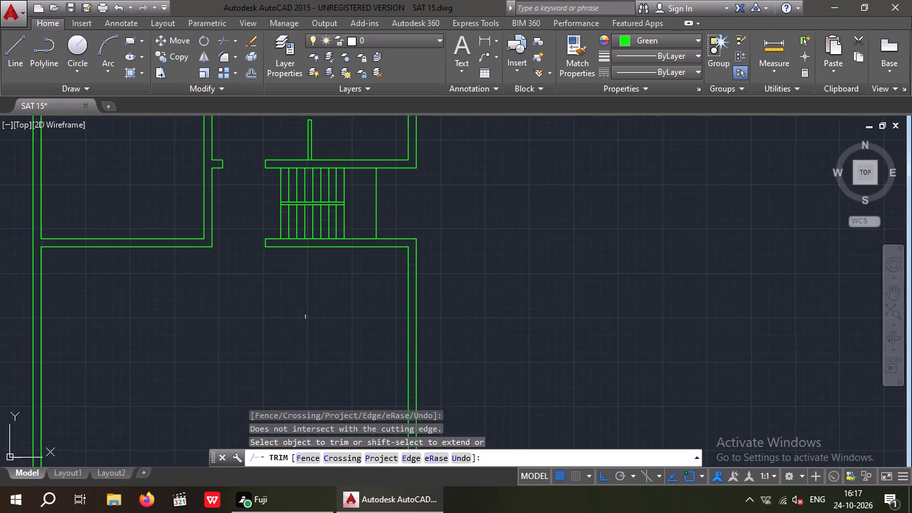
scroll(302, 313, down, 2)
middle_drag(307, 314, 294, 336)
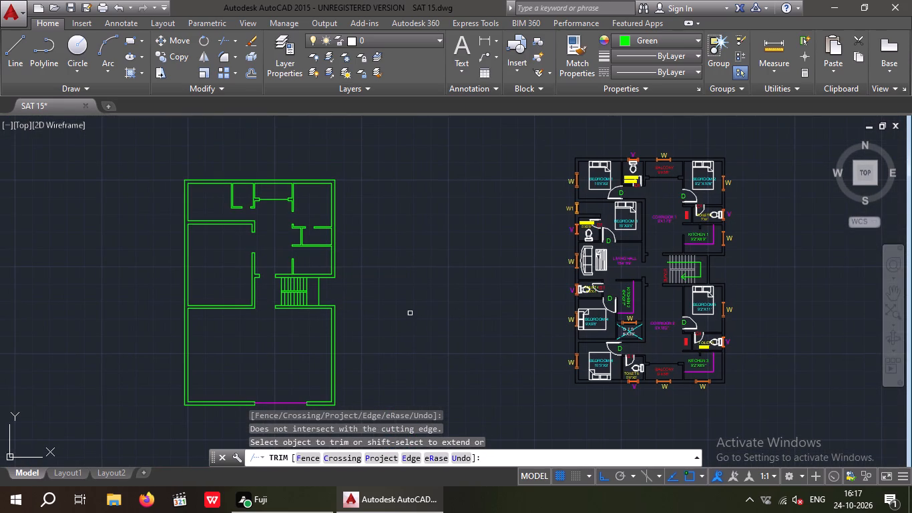
key(Escape)
key(Escape)
key(Escape)
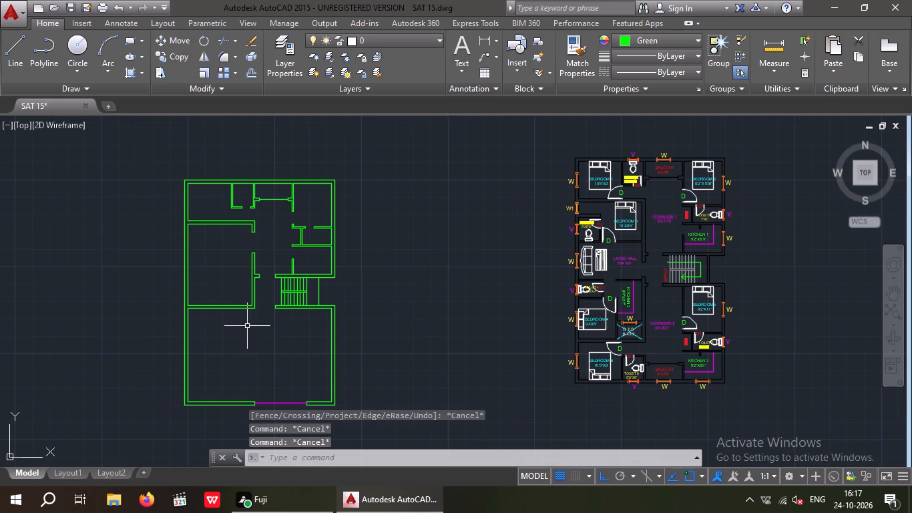
scroll(263, 316, up, 2)
middle_drag(276, 332, 325, 345)
scroll(325, 345, up, 1)
key(Escape)
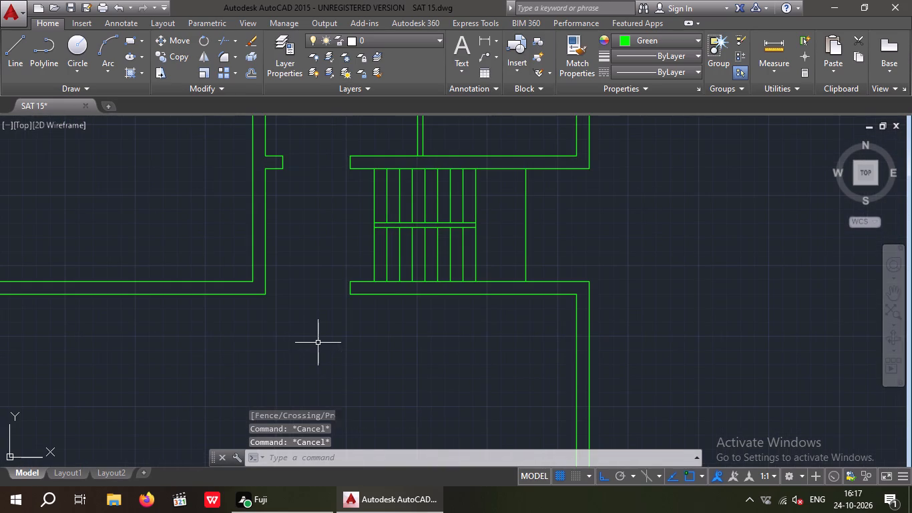
key(Escape)
key(Escape)
middle_drag(319, 349, 353, 347)
scroll(337, 337, down, 2)
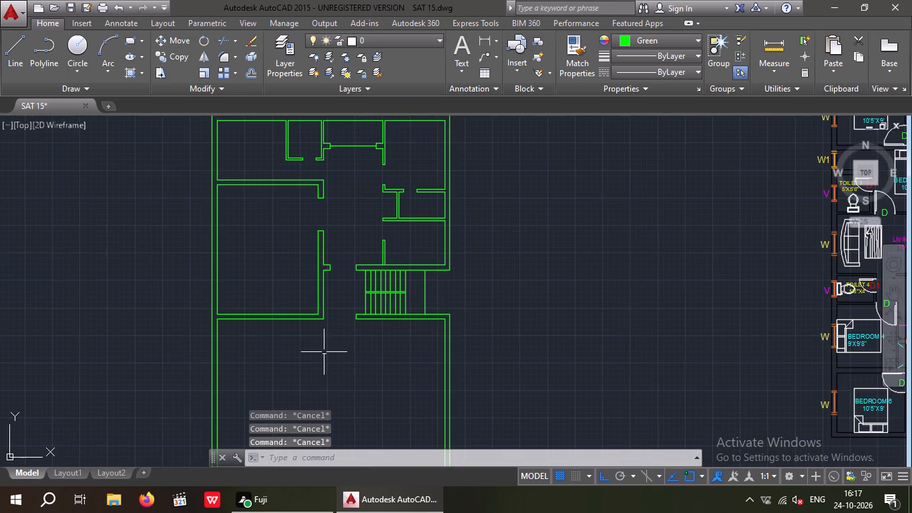
middle_drag(324, 352, 366, 339)
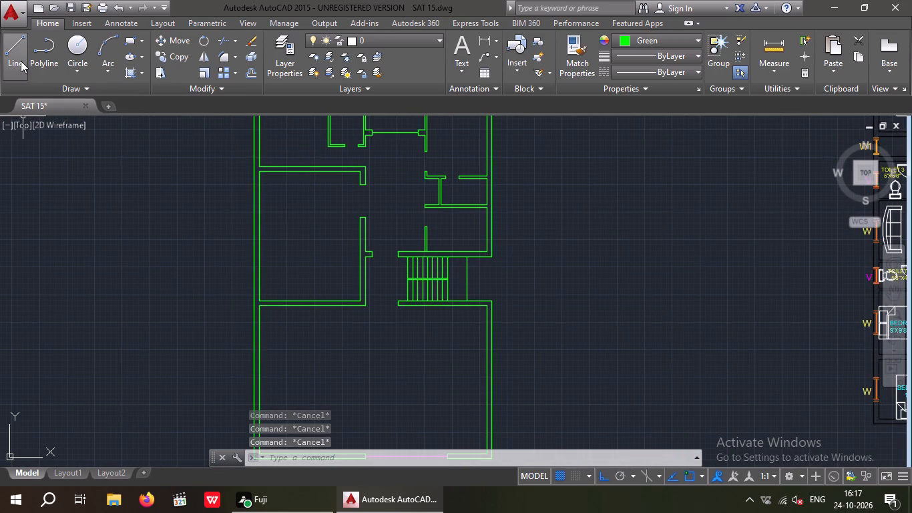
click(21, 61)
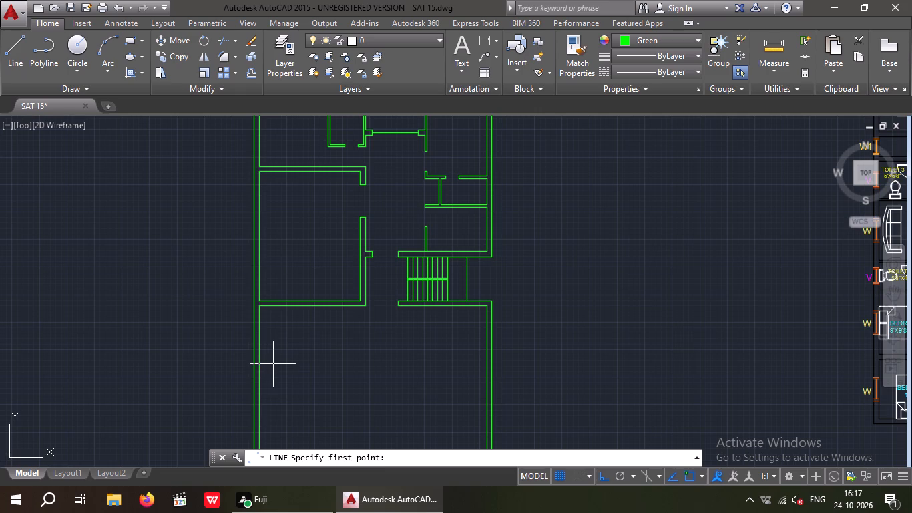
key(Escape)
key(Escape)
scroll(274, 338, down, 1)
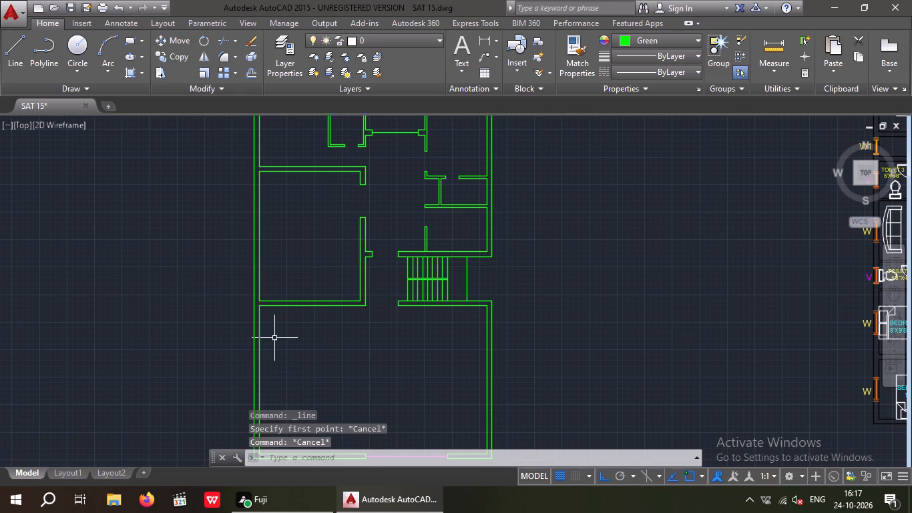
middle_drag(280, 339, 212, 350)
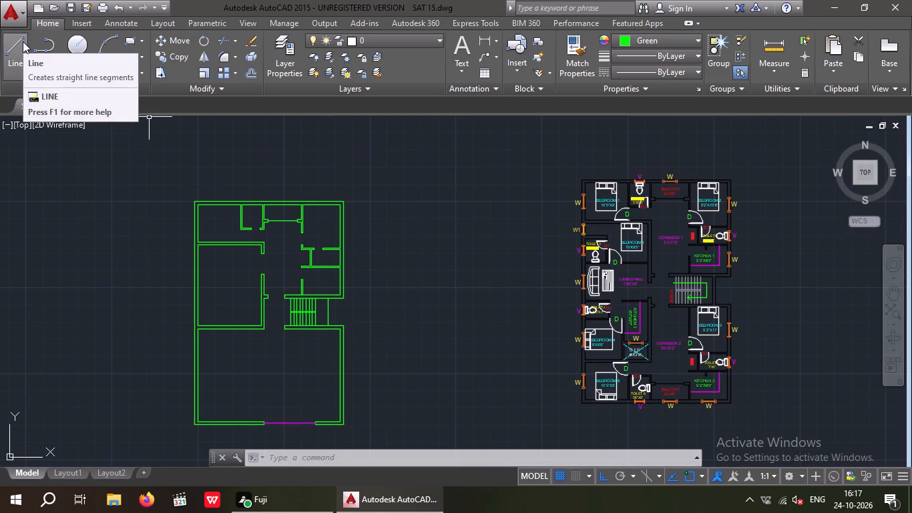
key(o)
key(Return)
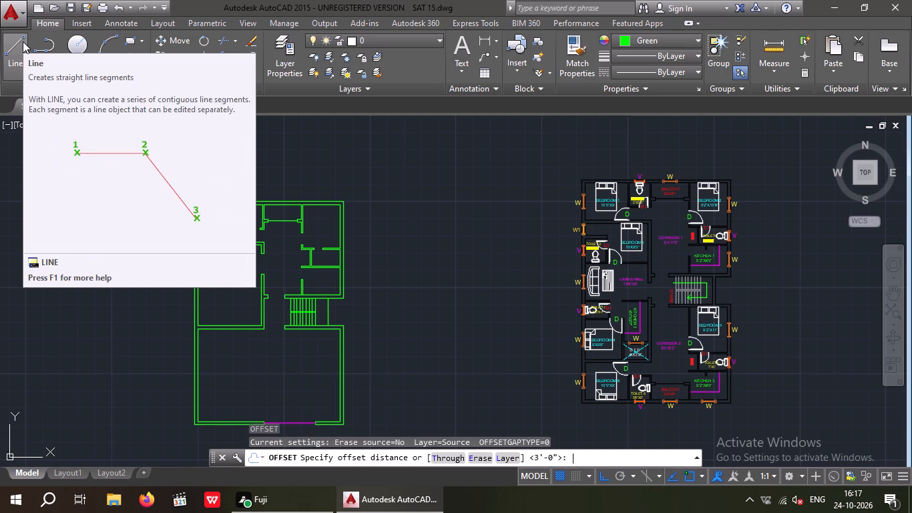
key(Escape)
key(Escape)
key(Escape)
Offset the lower lines of the staircase's bottom wall and the left room's bottom wall 10' downward into the lower area.
key(o)
key(Return)
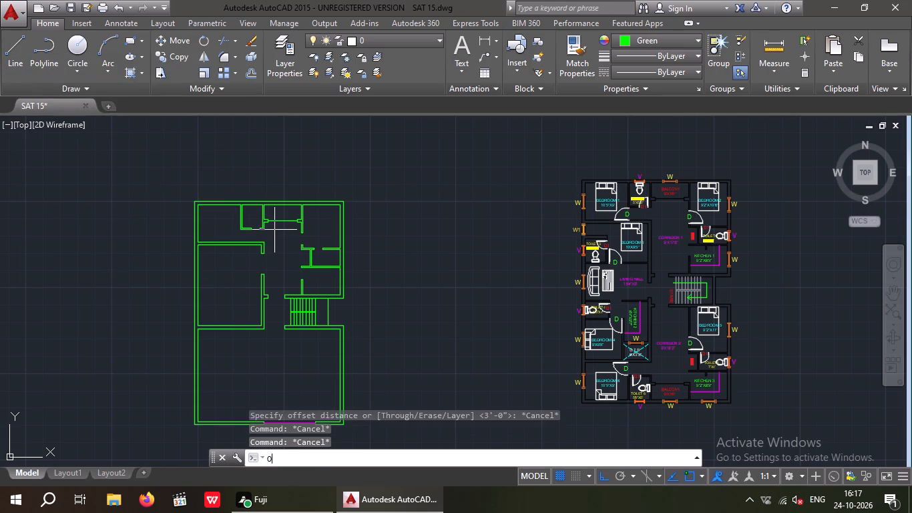
text(10)
key(apostrophe)
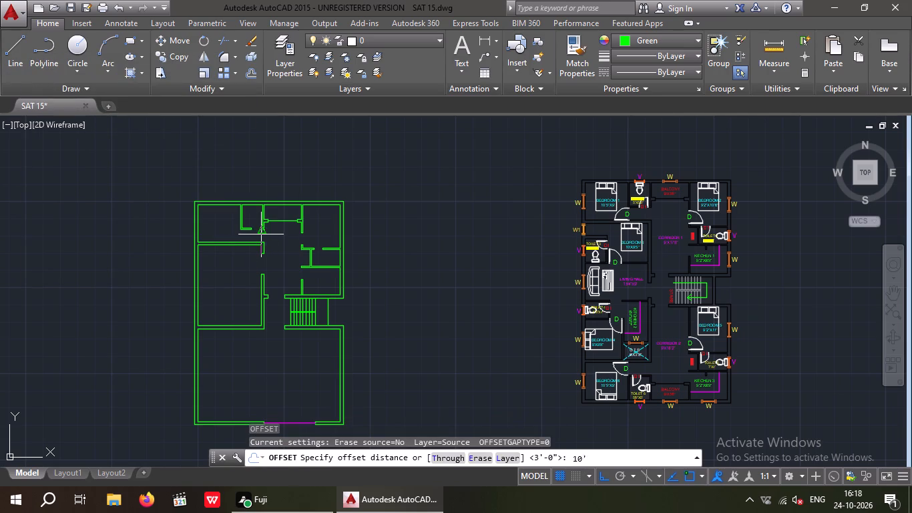
key(Return)
scroll(311, 326, up, 2)
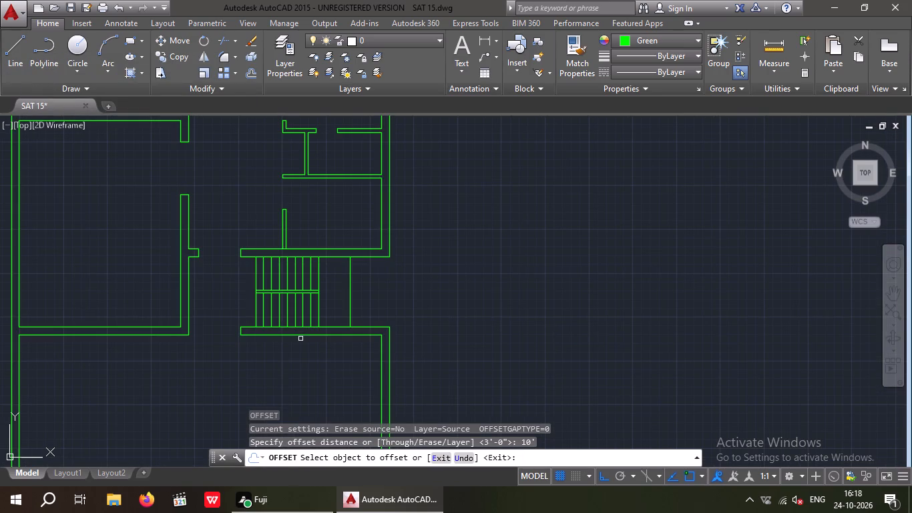
drag(303, 336, 305, 357)
click(305, 359)
middle_drag(297, 366, 344, 290)
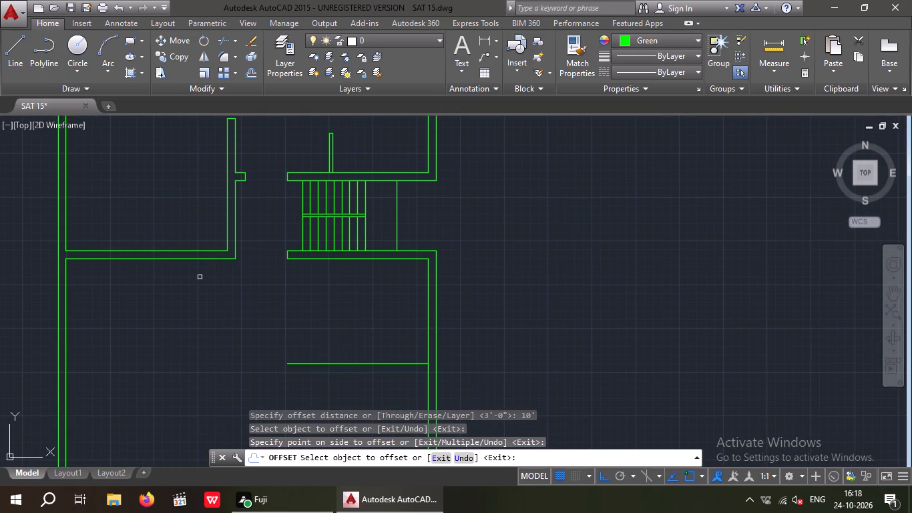
drag(189, 259, 192, 279)
click(198, 299)
middle_drag(205, 301, 248, 245)
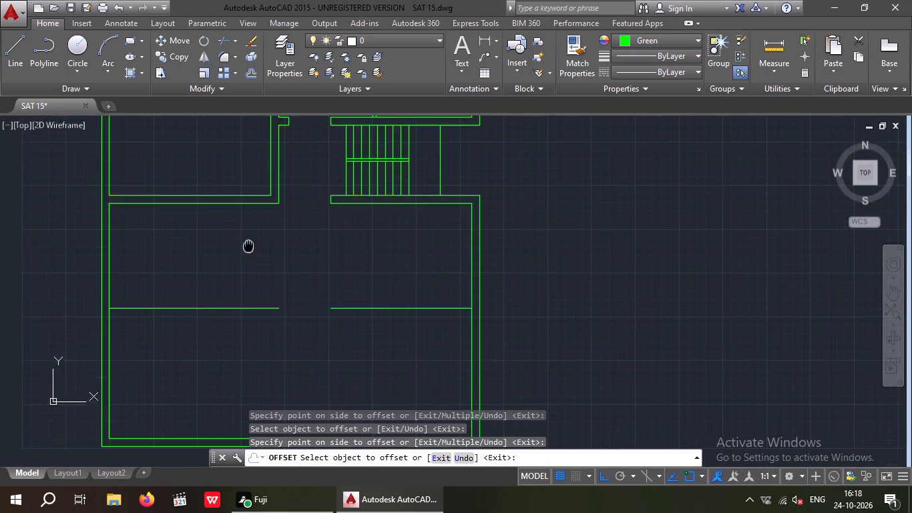
scroll(251, 249, down, 1)
scroll(265, 285, up, 1)
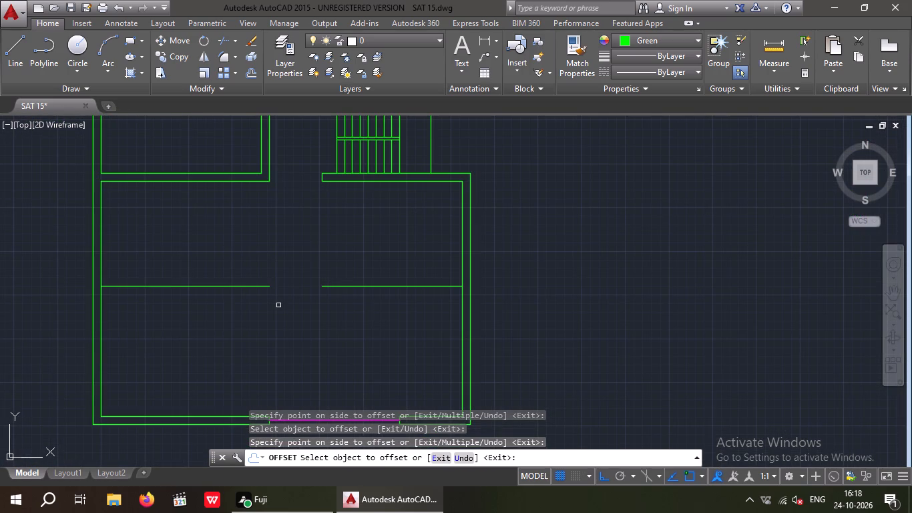
Erase the two horizontal lines offset 10' below the staircase wall and the left room's bottom wall.
key(Escape)
key(Escape)
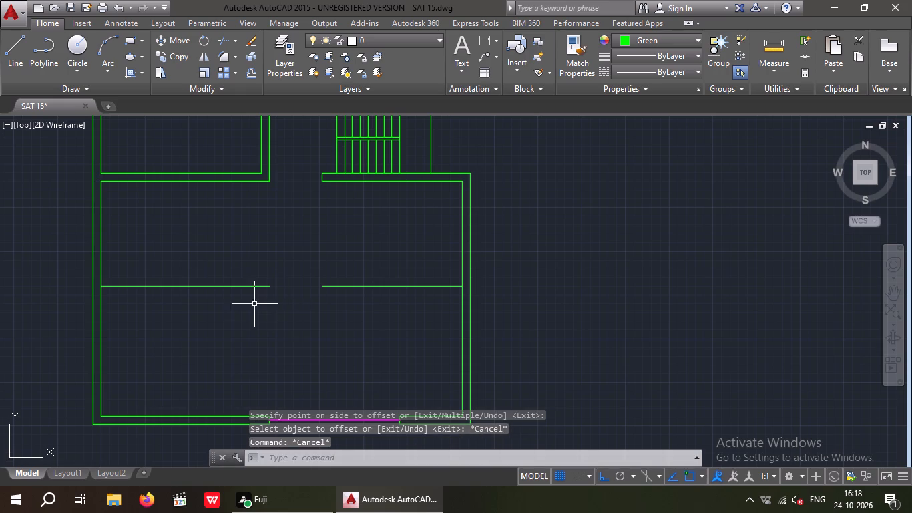
scroll(254, 303, down, 2)
scroll(250, 315, up, 1)
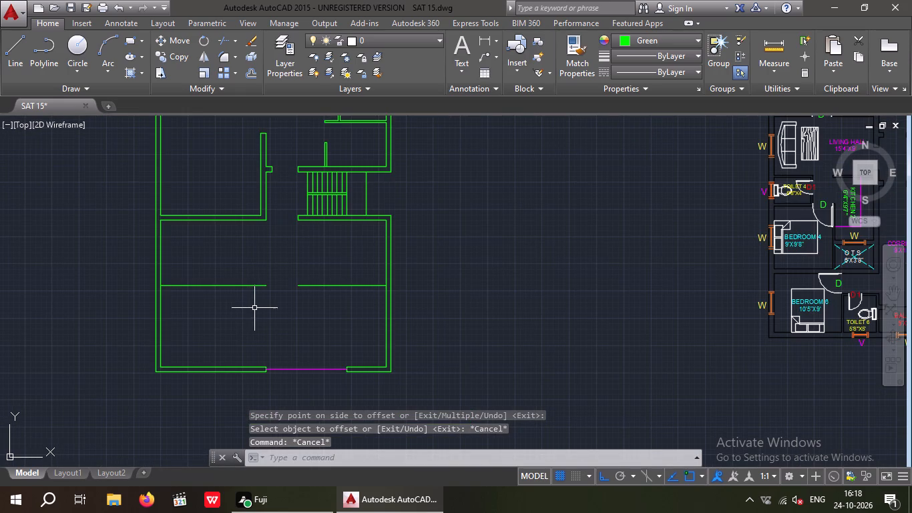
click(262, 303)
click(228, 271)
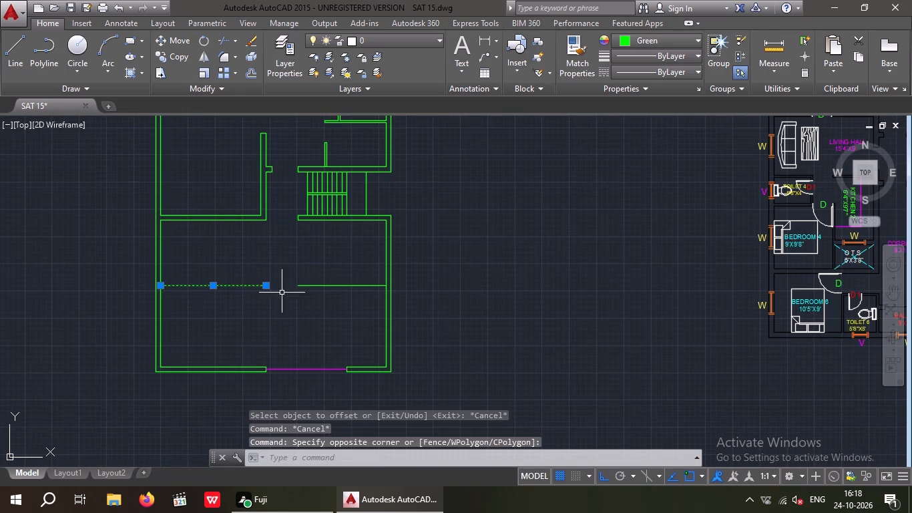
drag(335, 311, 326, 295)
click(308, 269)
key(Delete)
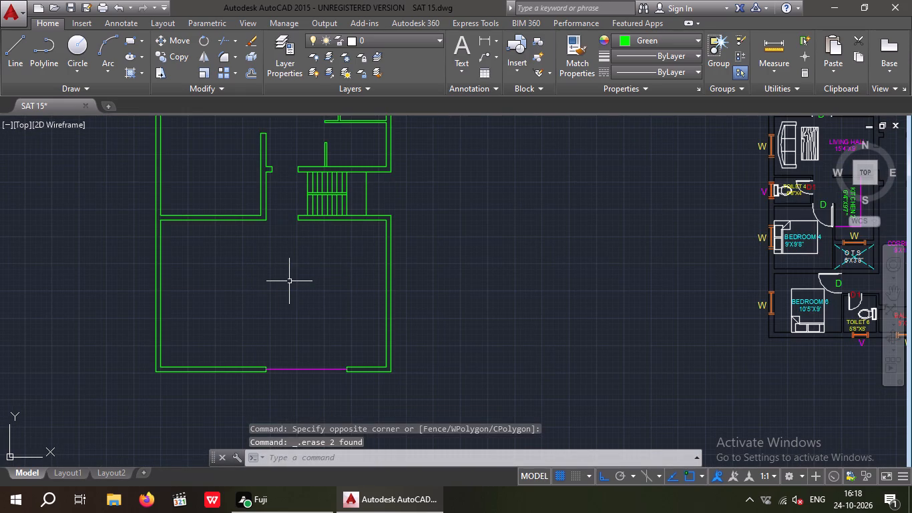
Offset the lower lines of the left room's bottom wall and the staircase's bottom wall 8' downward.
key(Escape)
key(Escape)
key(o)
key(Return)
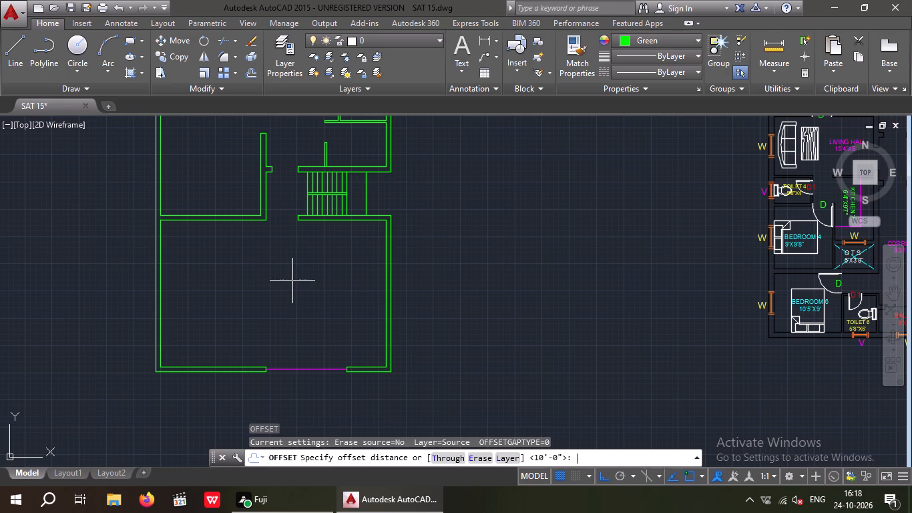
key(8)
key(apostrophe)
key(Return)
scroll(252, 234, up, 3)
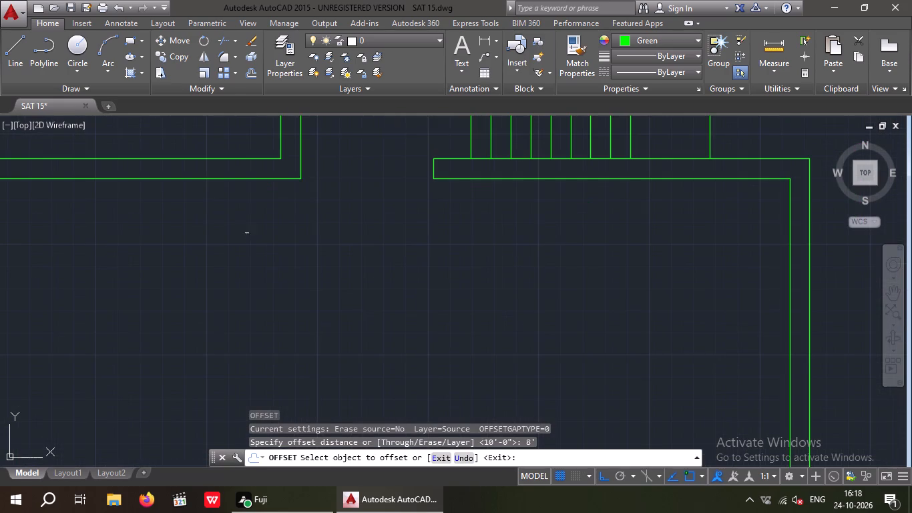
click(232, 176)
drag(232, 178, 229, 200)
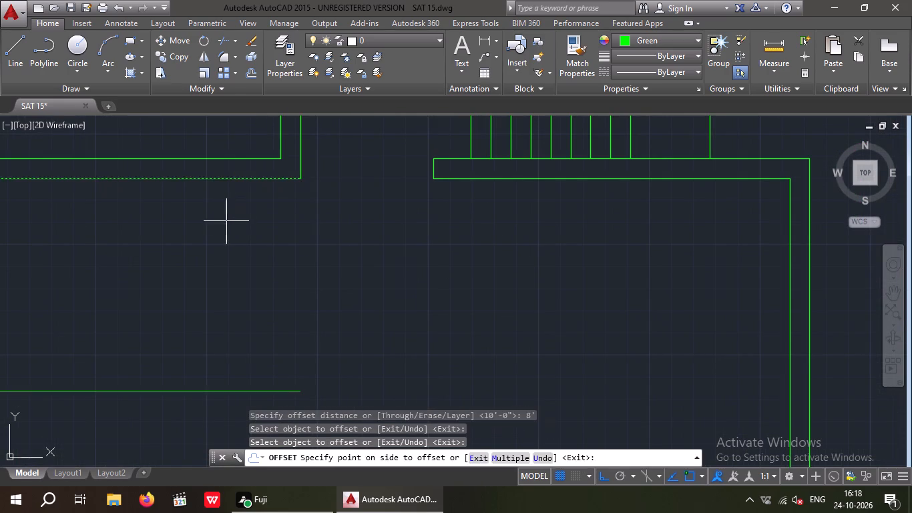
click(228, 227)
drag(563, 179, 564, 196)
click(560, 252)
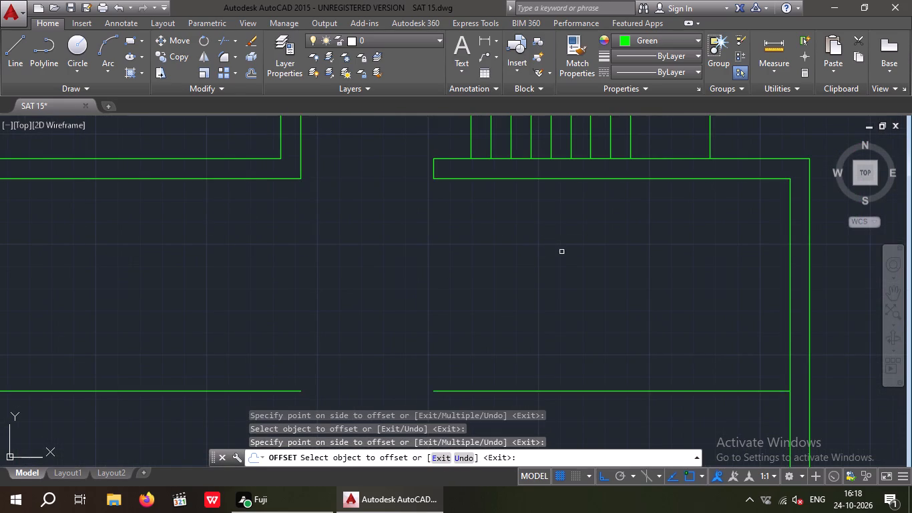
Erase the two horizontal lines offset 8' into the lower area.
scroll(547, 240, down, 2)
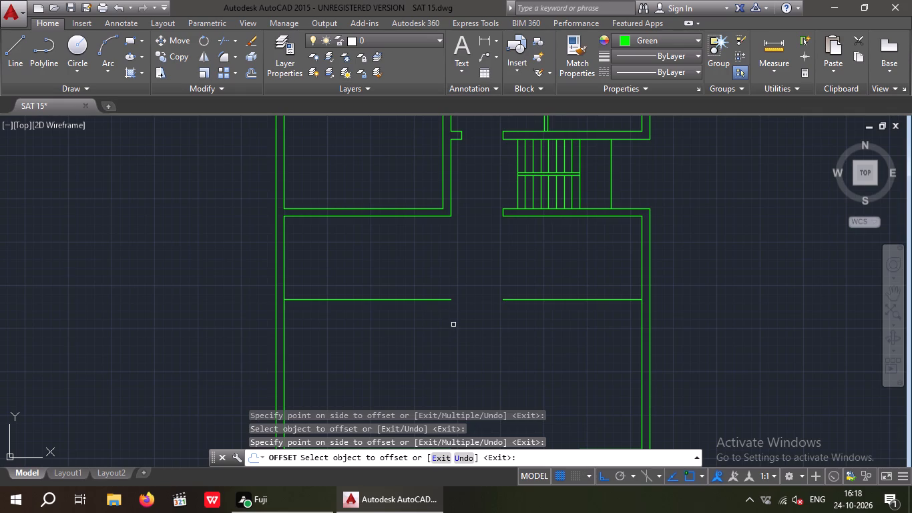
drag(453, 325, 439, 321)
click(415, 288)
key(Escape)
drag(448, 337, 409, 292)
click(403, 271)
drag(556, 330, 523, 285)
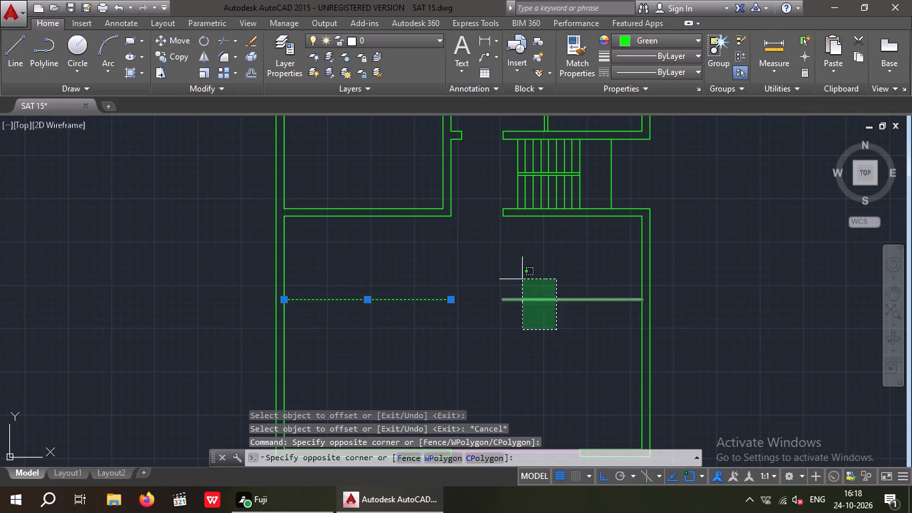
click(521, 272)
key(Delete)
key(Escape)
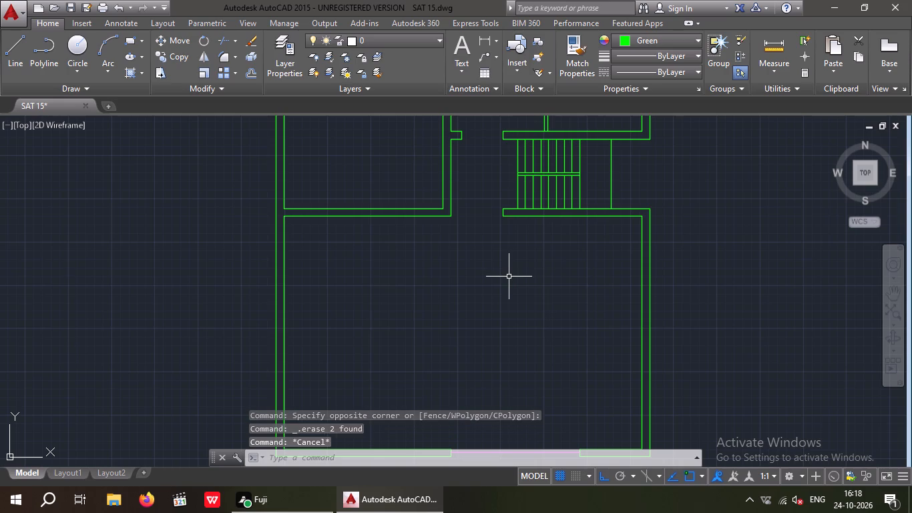
Offset the lower lines of the left room's bottom wall and the staircase's bottom wall 5' downward.
key(Escape)
key(Escape)
key(o)
key(Return)
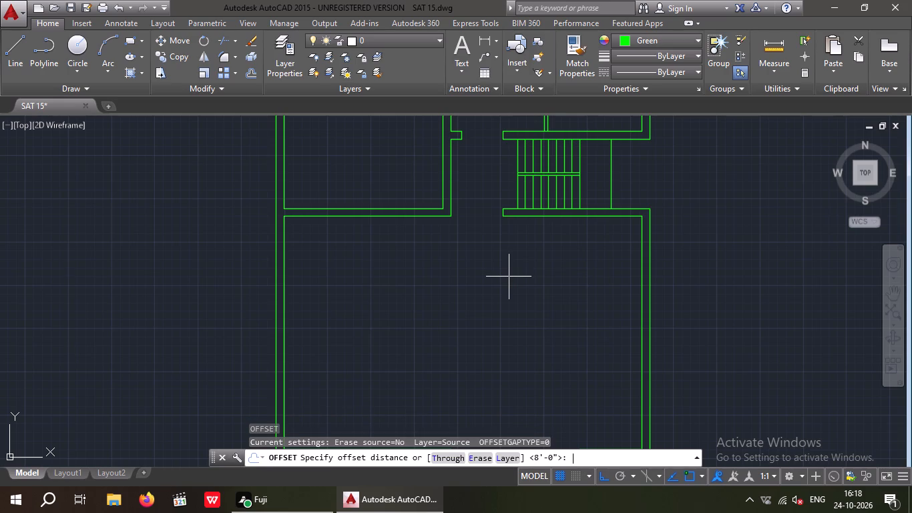
key(5)
key(apostrophe)
key(Return)
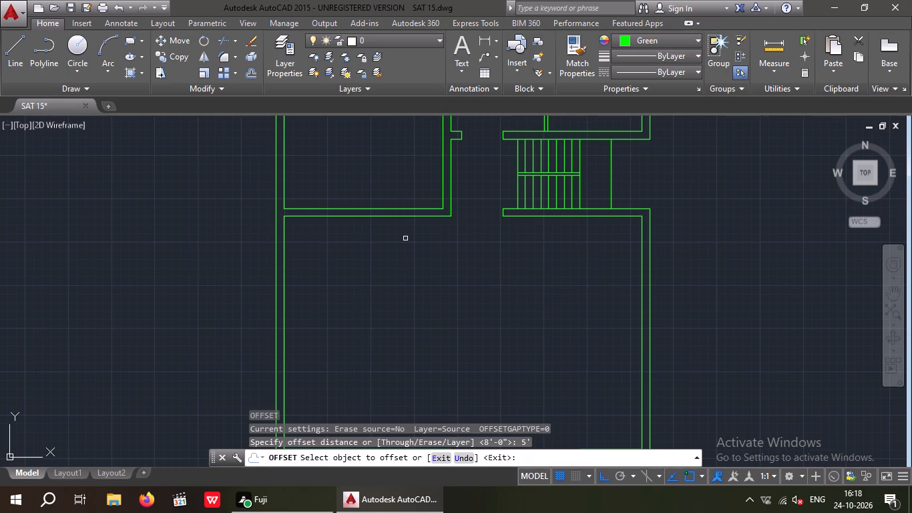
drag(397, 216, 401, 234)
drag(407, 247, 421, 248)
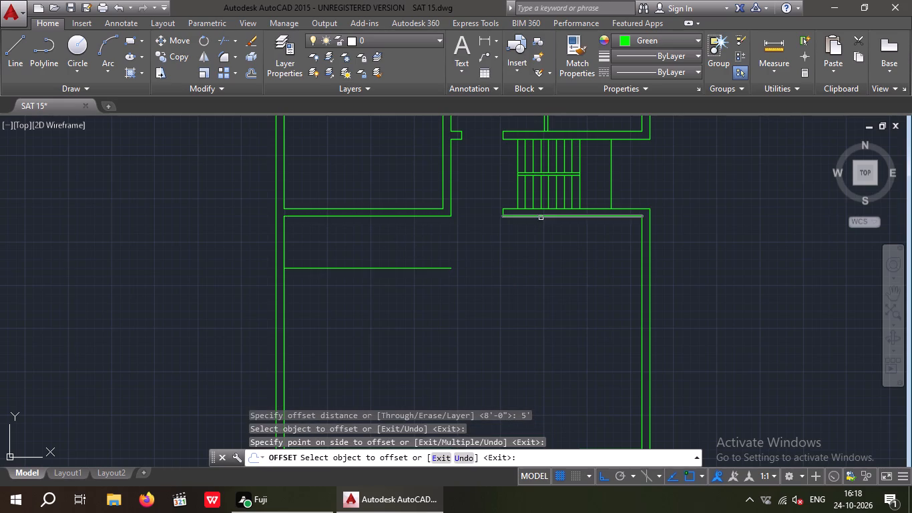
drag(541, 218, 541, 234)
click(543, 251)
key(Escape)
key(Escape)
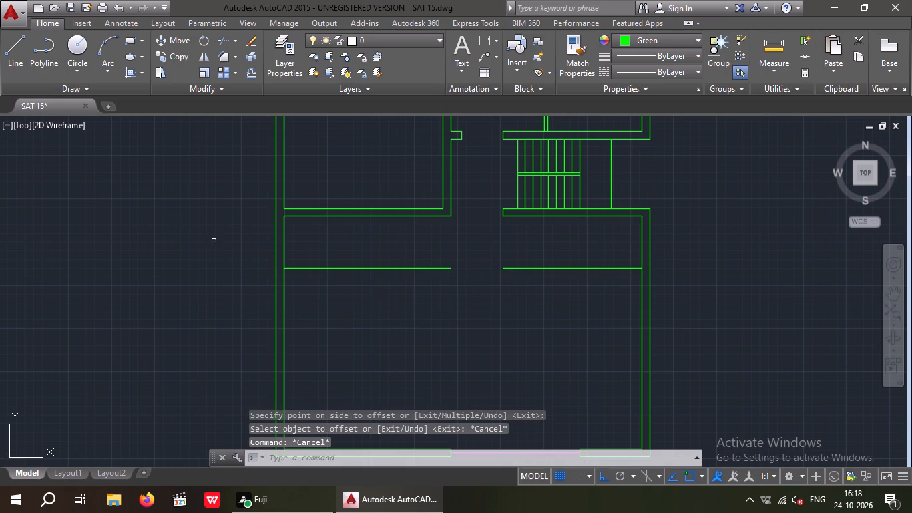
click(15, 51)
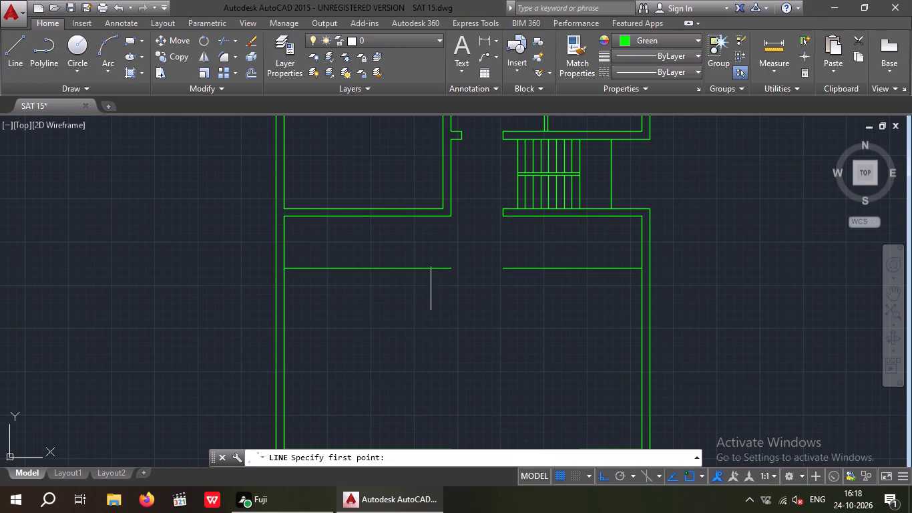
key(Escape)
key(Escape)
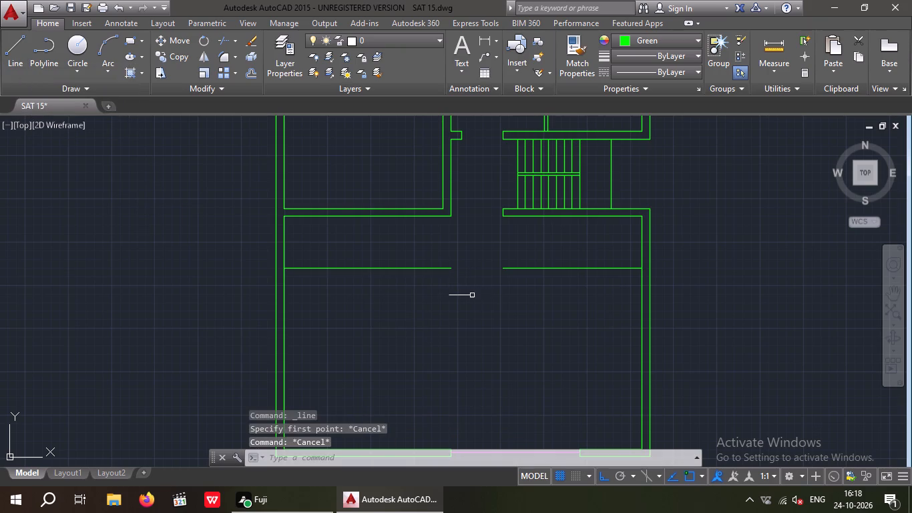
Extend the right-hand 5' offset line across the gap to the left outer wall's inner face.
key(e)
key(x)
key(space)
key(space)
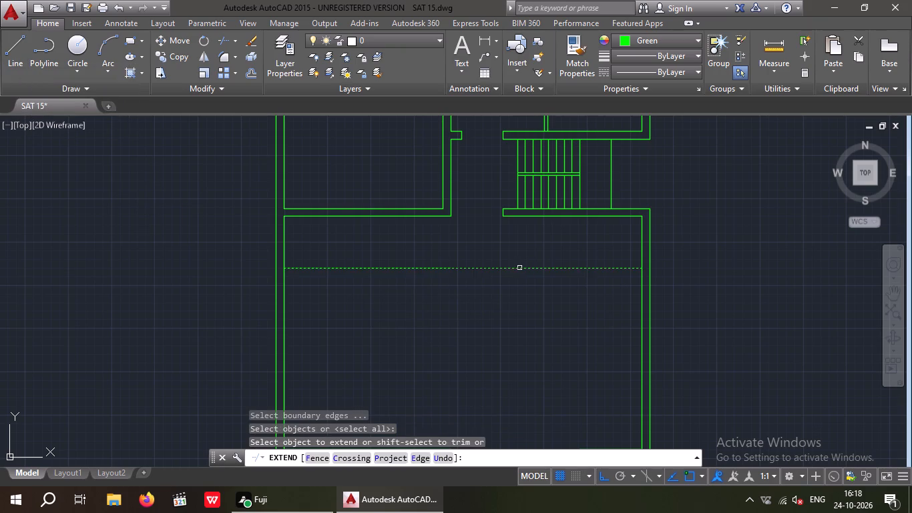
click(519, 267)
key(Escape)
key(Escape)
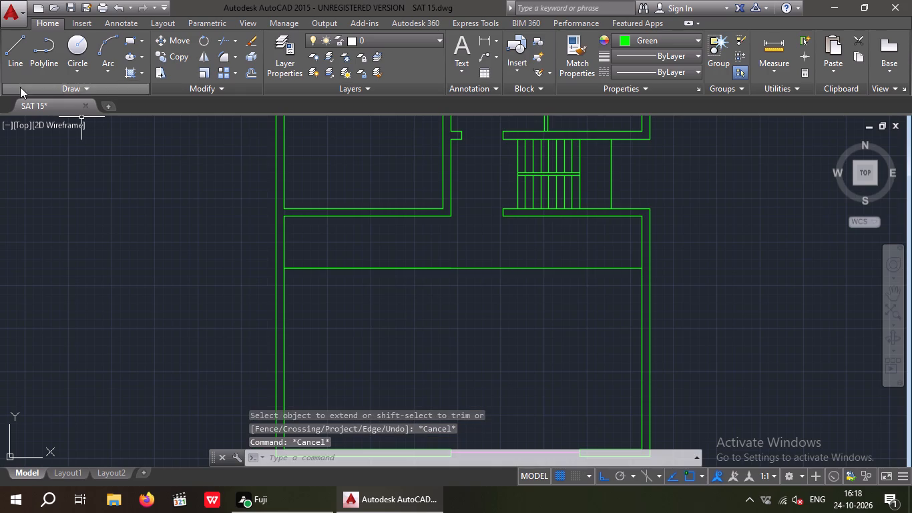
Draw a vertical line about 4' long downward from the midpoint of the horizontal line across the lower area.
click(18, 45)
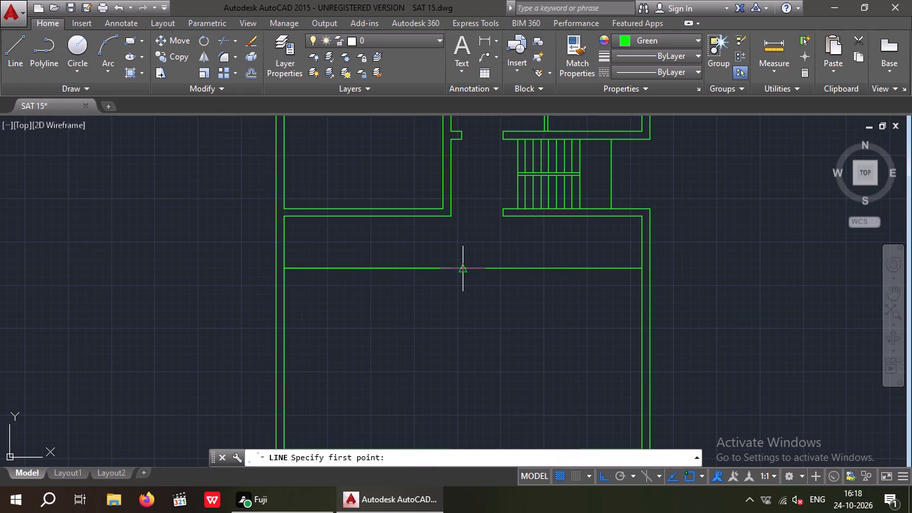
click(465, 269)
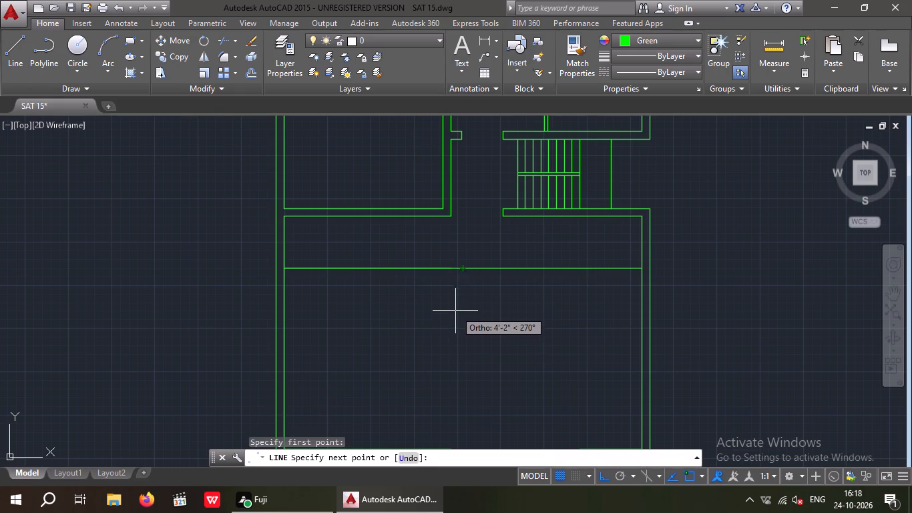
click(455, 308)
key(Escape)
key(Escape)
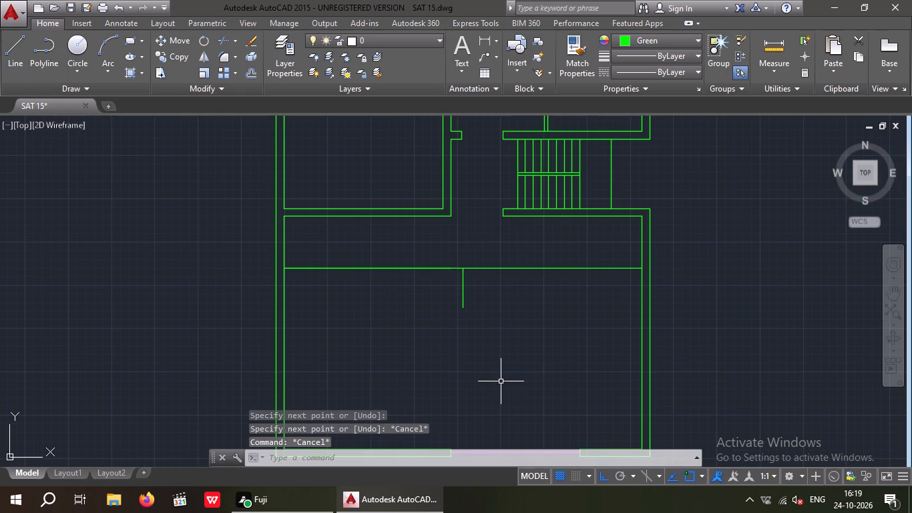
Offset the short vertical line 5' to each side.
key(o)
key(Return)
key(5)
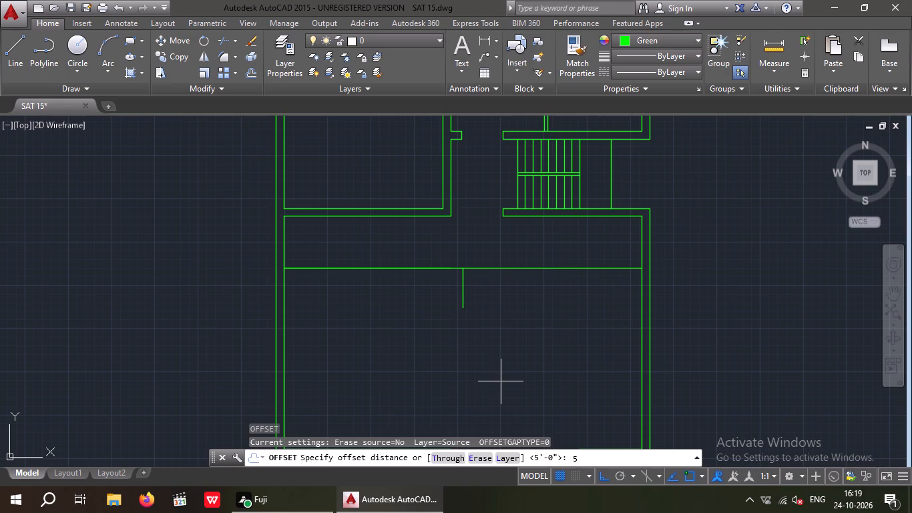
key(apostrophe)
key(Return)
click(466, 285)
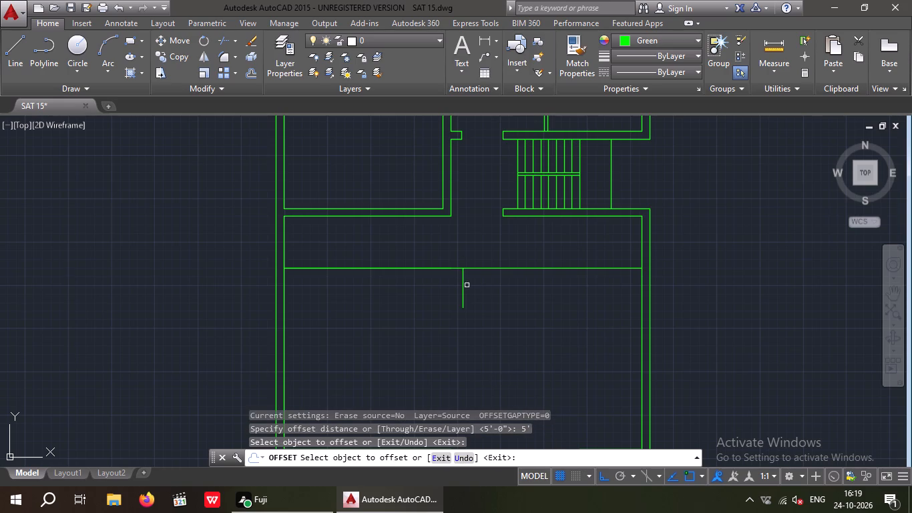
drag(464, 286, 493, 287)
drag(606, 277, 560, 285)
click(463, 292)
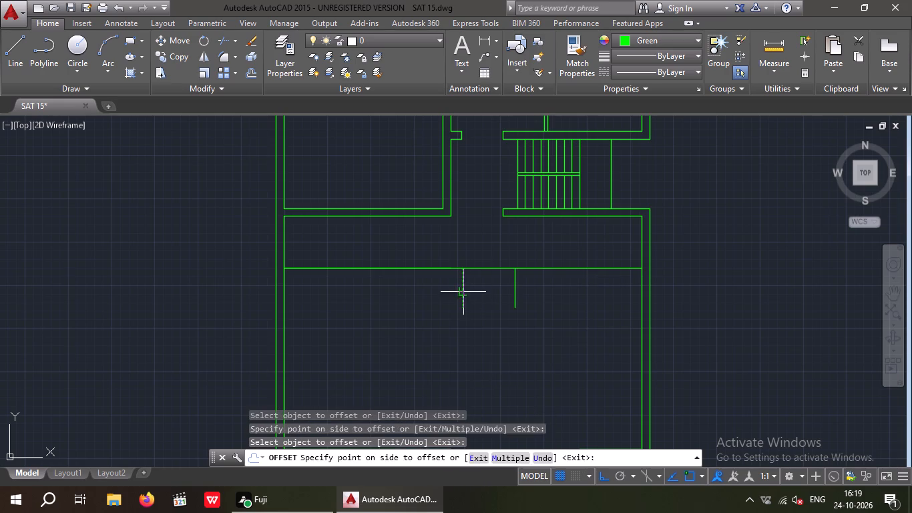
click(437, 301)
key(Escape)
key(Escape)
Offset the horizontal line across the lower area 9" downward five times in succession to form step lines.
key(o)
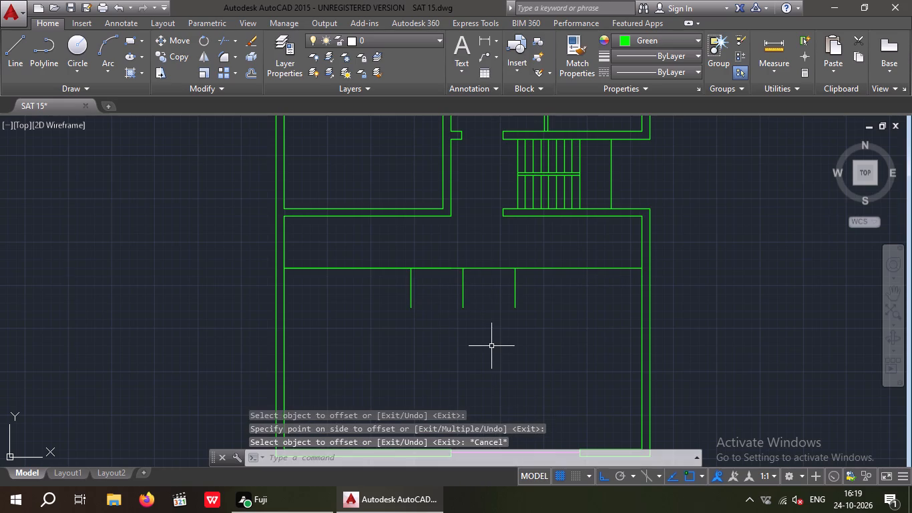
key(Return)
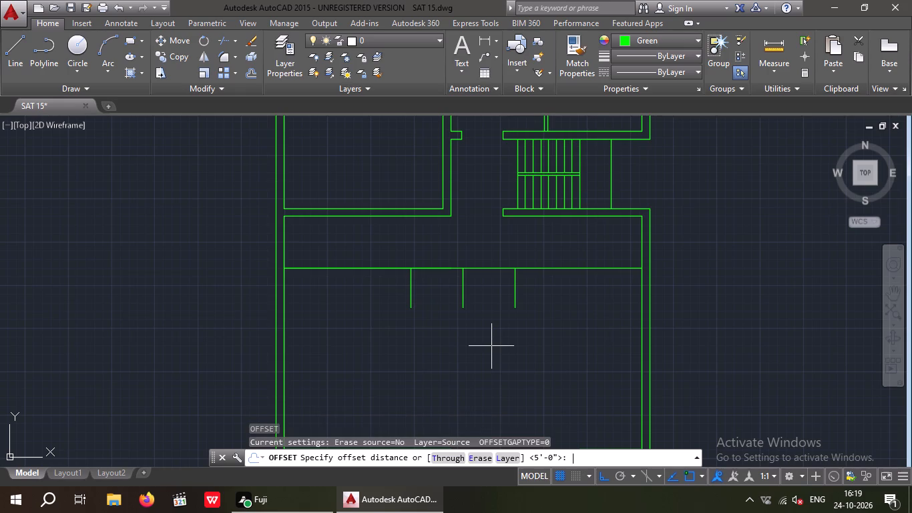
key(9)
key(shift+quotedbl)
key(Return)
click(491, 270)
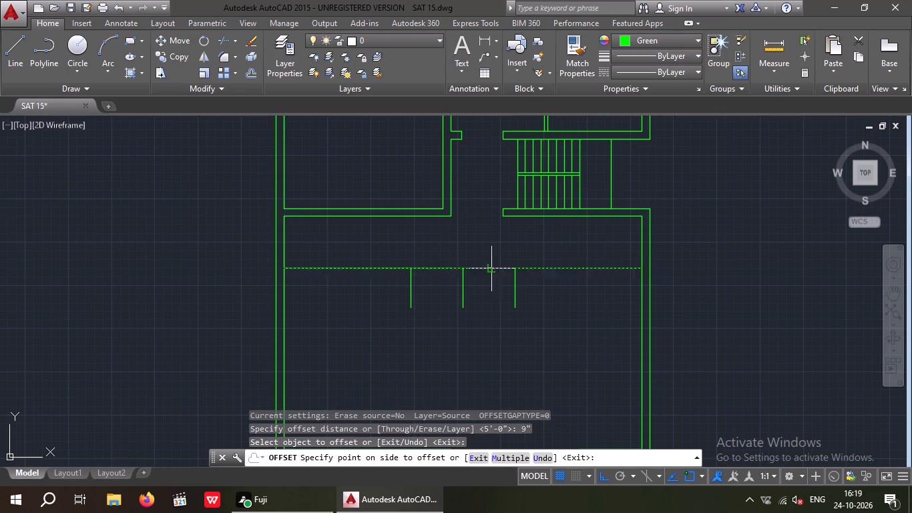
click(488, 282)
drag(487, 276, 487, 285)
click(488, 289)
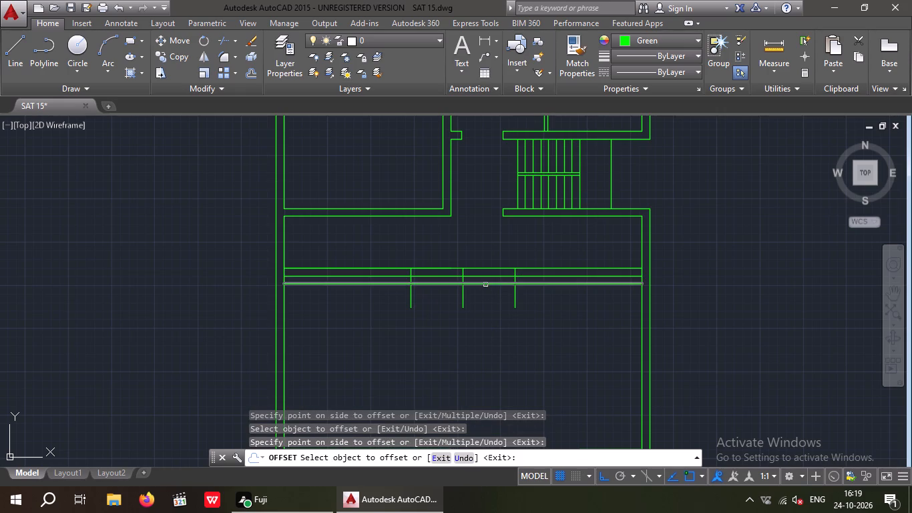
drag(485, 285, 485, 292)
click(485, 303)
drag(484, 293, 485, 300)
click(489, 309)
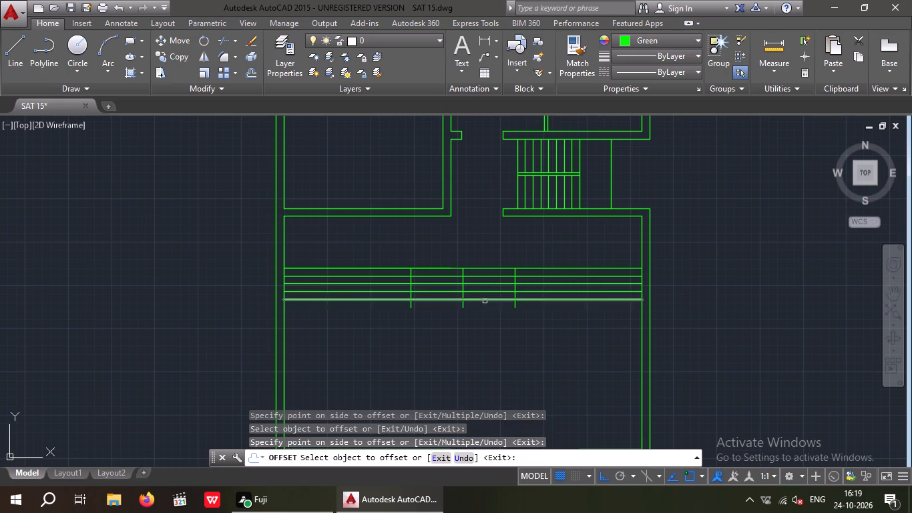
drag(485, 301, 486, 309)
click(487, 313)
key(Escape)
key(Escape)
key(Escape)
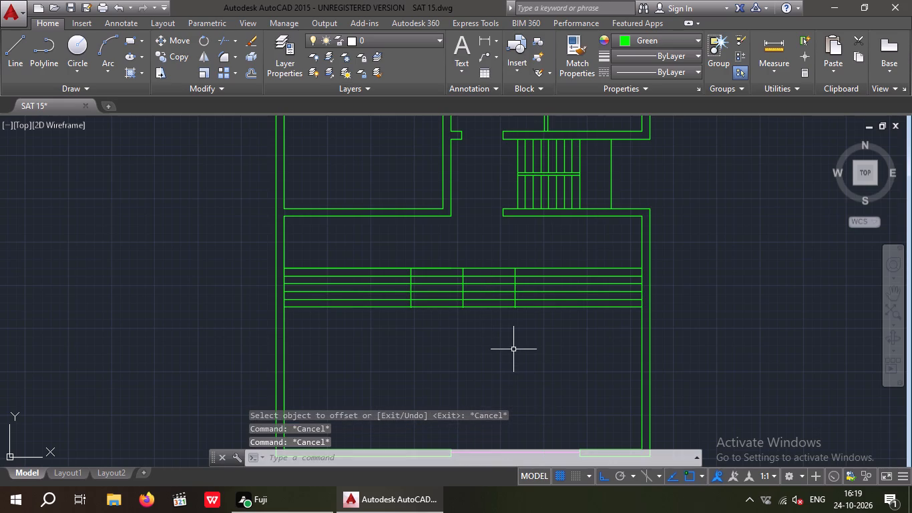
Trim the five 9" step lines outside the two outer short vertical lines, on both sides.
key(t)
key(r)
key(space)
key(space)
drag(577, 330, 577, 329)
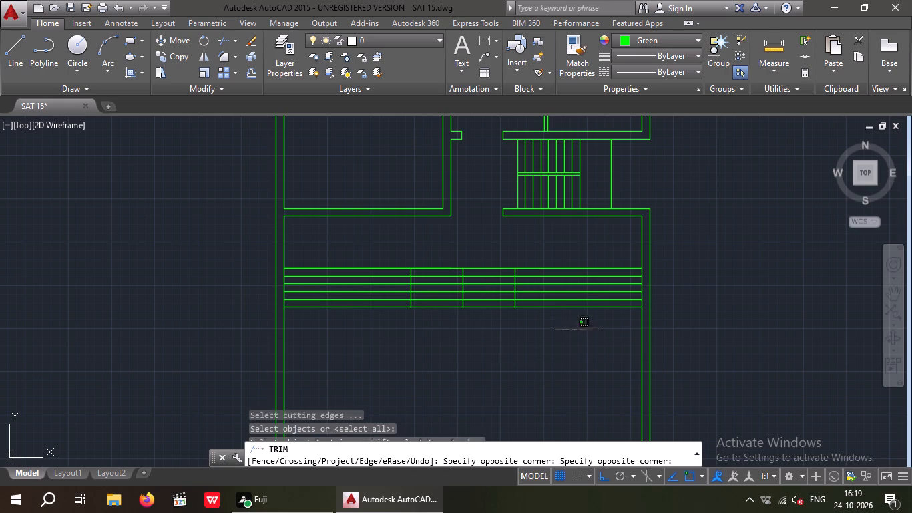
drag(577, 329, 569, 319)
click(553, 275)
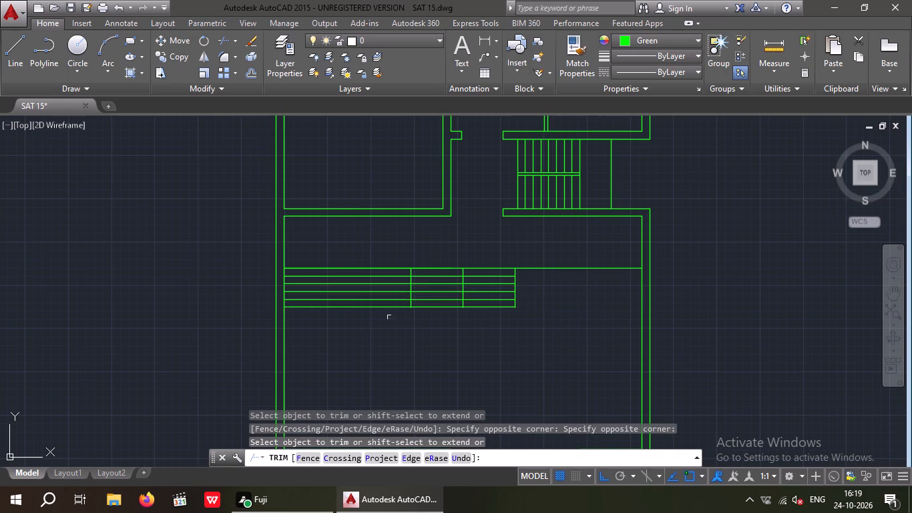
click(395, 315)
click(385, 276)
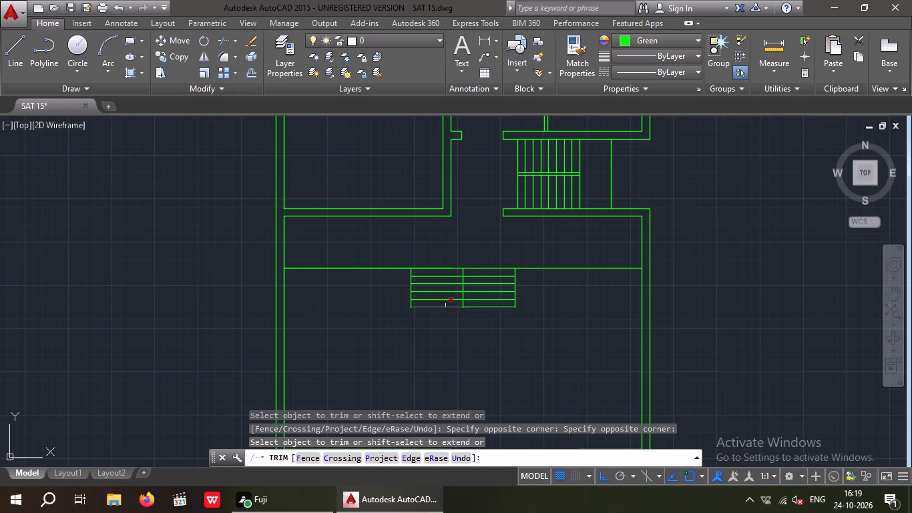
Erase the short vertical centre line running through the middle of the lower-area steps.
key(Escape)
key(Escape)
scroll(461, 261, up, 4)
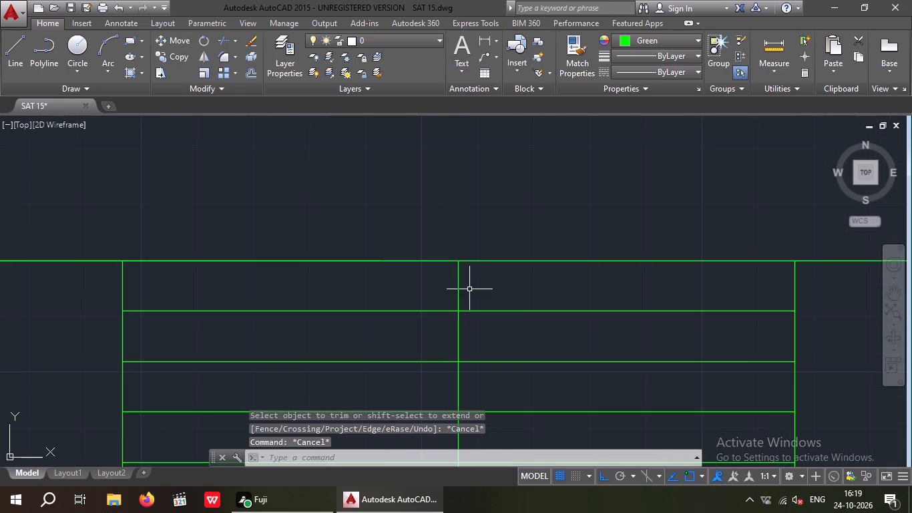
drag(469, 283, 435, 291)
click(435, 291)
key(Delete)
scroll(427, 298, down, 2)
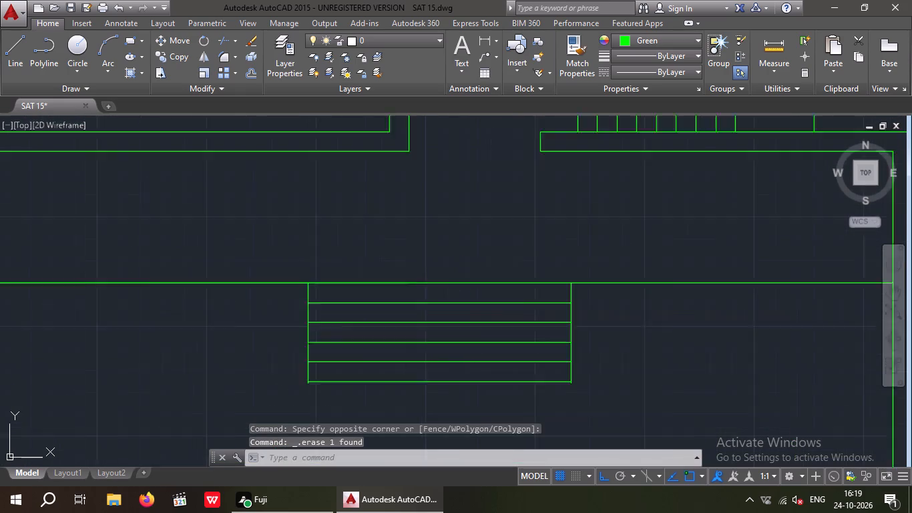
scroll(427, 298, down, 3)
middle_drag(429, 311, 457, 318)
key(Escape)
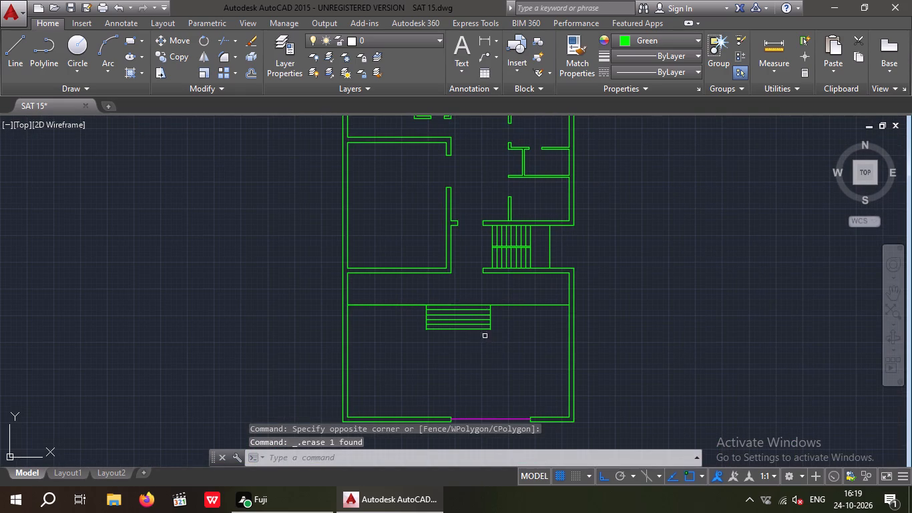
key(Escape)
Offset the two vertical side lines of the lower-area steps 6" outward, one on each side.
key(o)
key(Return)
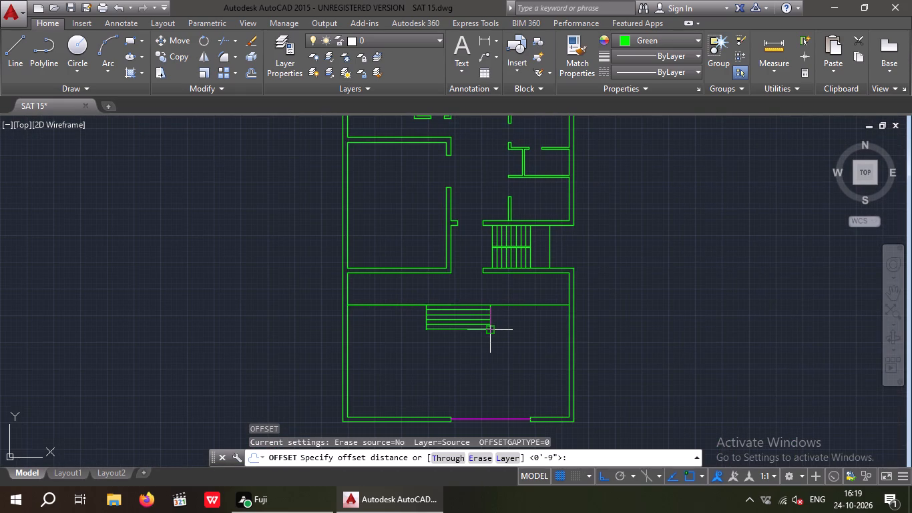
key(6)
key(shift+quotedbl)
key(Return)
scroll(491, 325, up, 4)
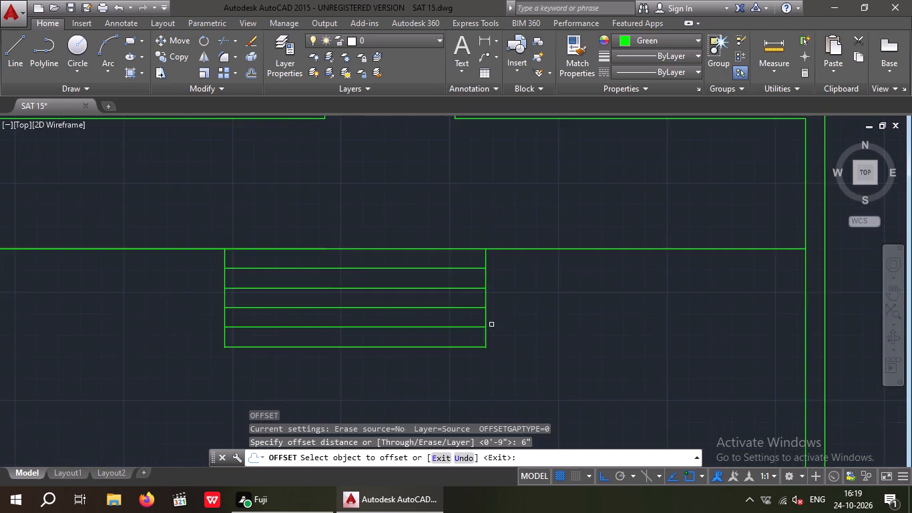
drag(480, 320, 487, 319)
click(526, 307)
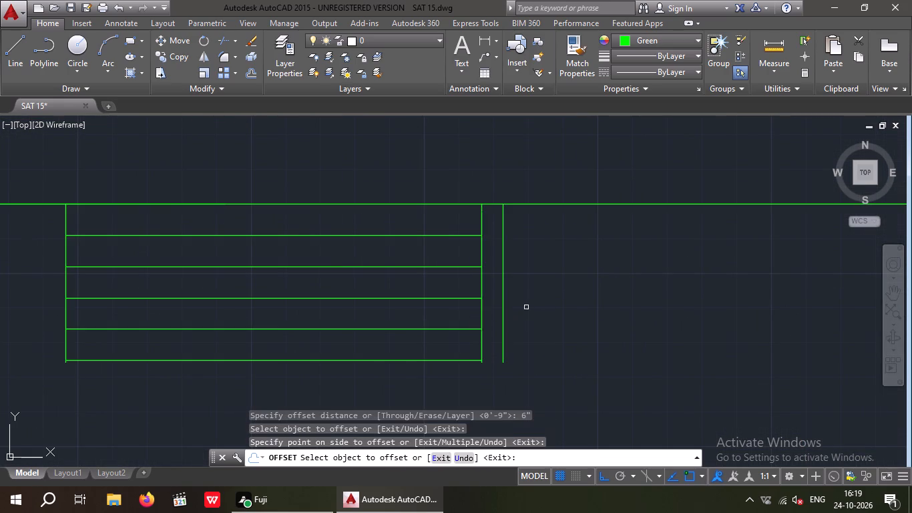
scroll(480, 322, down, 2)
scroll(316, 307, up, 3)
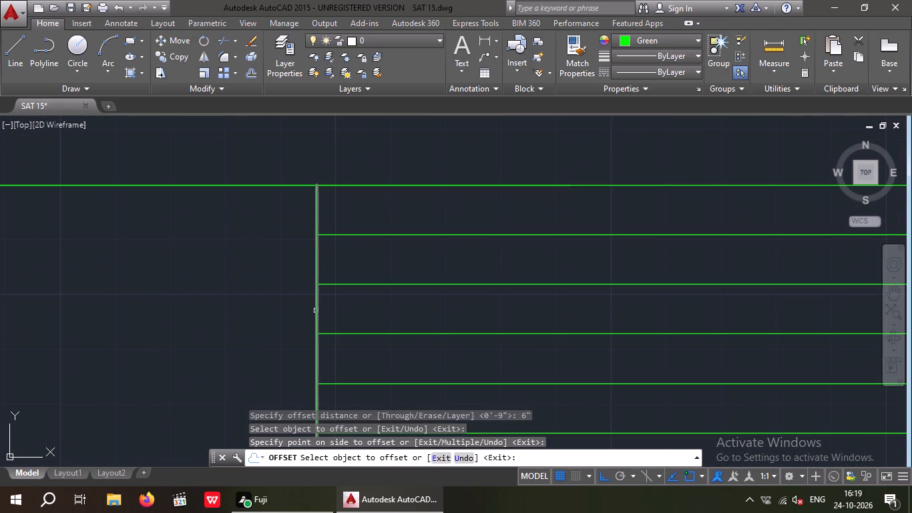
drag(317, 309, 262, 322)
click(244, 324)
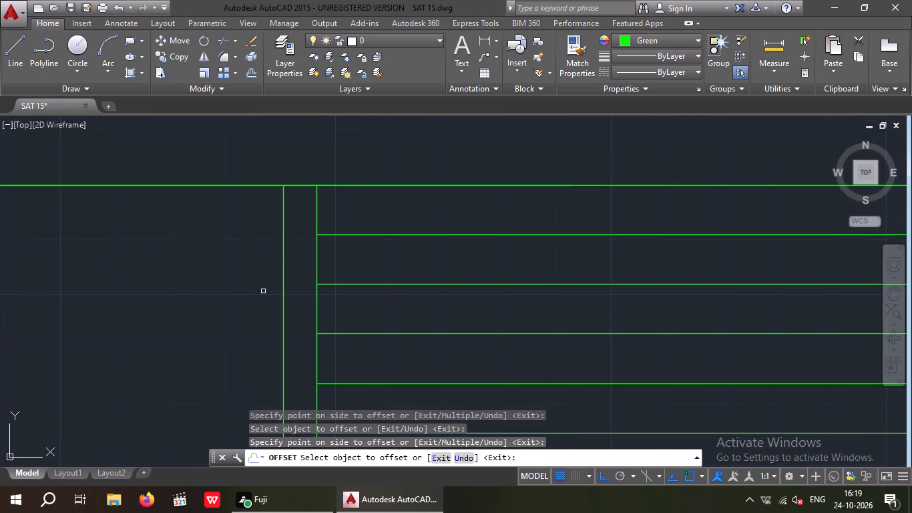
scroll(264, 291, down, 4)
middle_drag(296, 341, 390, 348)
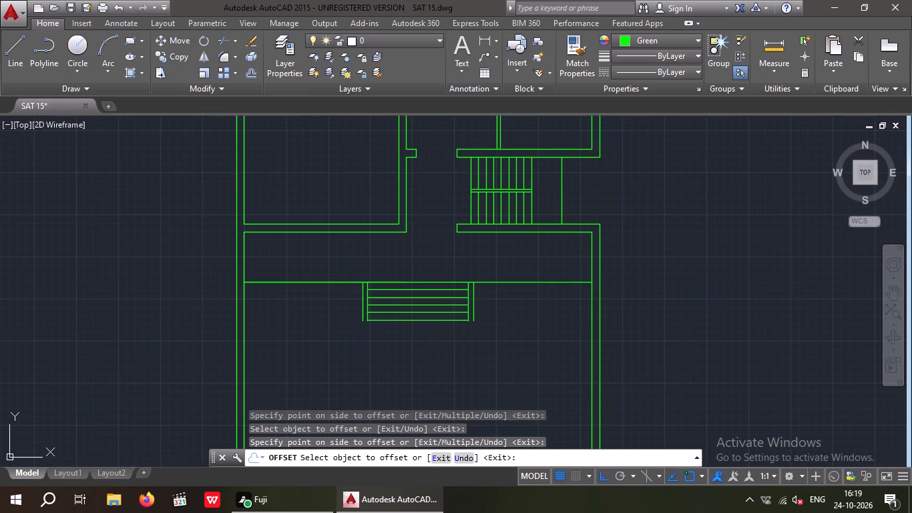
key(Escape)
key(Escape)
Offset the horizontal line across the lower area, at the top of the steps, 6" downward.
middle_drag(403, 346, 441, 356)
middle_drag(445, 349, 465, 346)
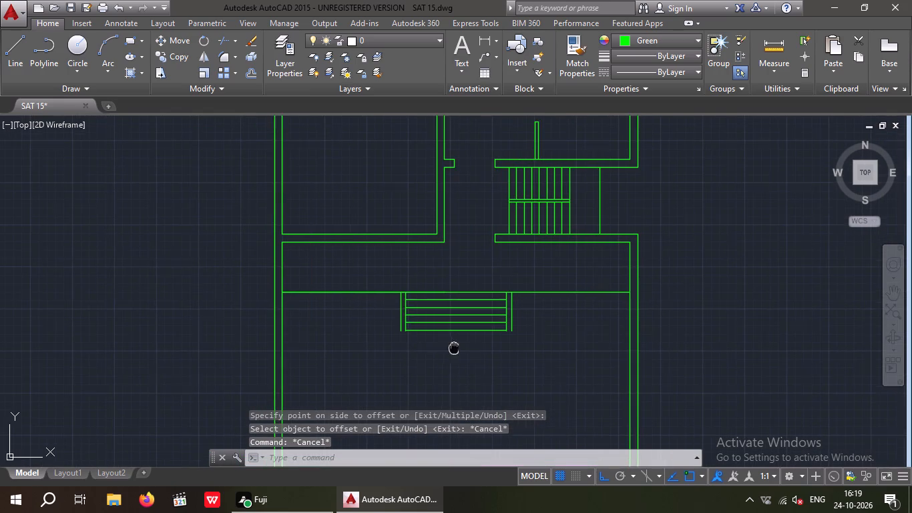
middle_drag(465, 346, 479, 343)
scroll(471, 337, down, 2)
middle_drag(475, 353, 431, 337)
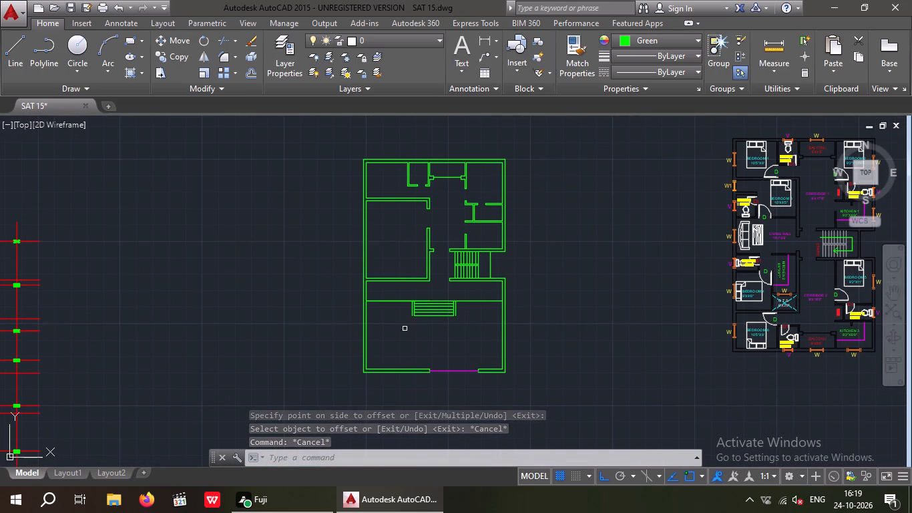
key(o)
key(Return)
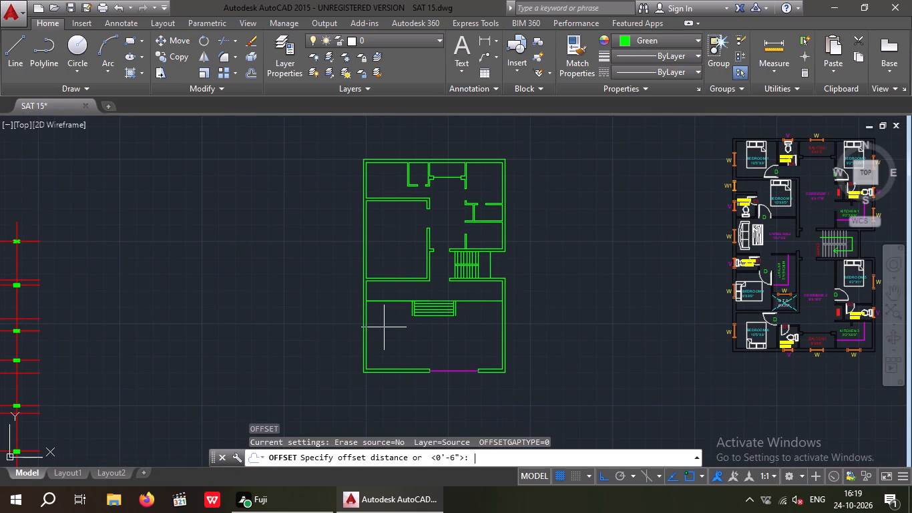
key(6)
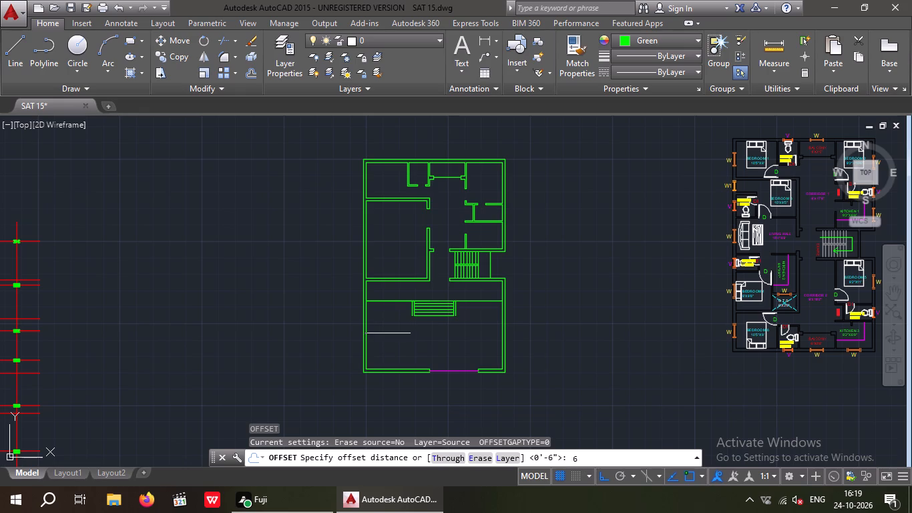
key(shift+quotedbl)
key(Return)
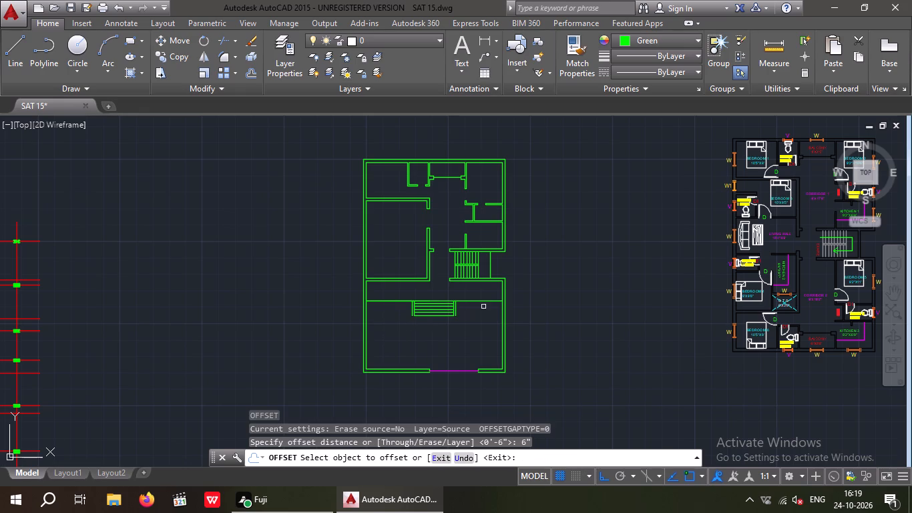
scroll(485, 303, up, 3)
click(445, 300)
click(445, 313)
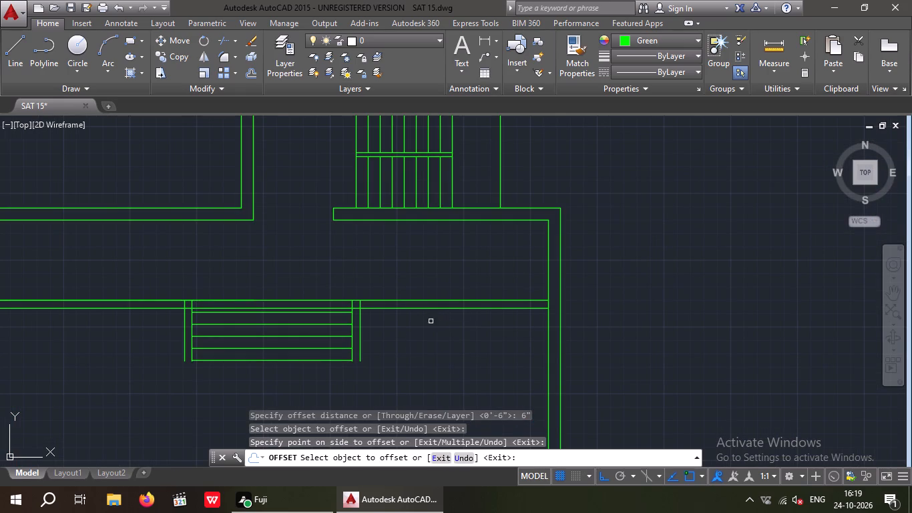
key(Escape)
key(Escape)
Trim the 6" offset line where it crosses the steps and both side strips, leaving only the parts outside.
key(t)
key(r)
key(space)
key(space)
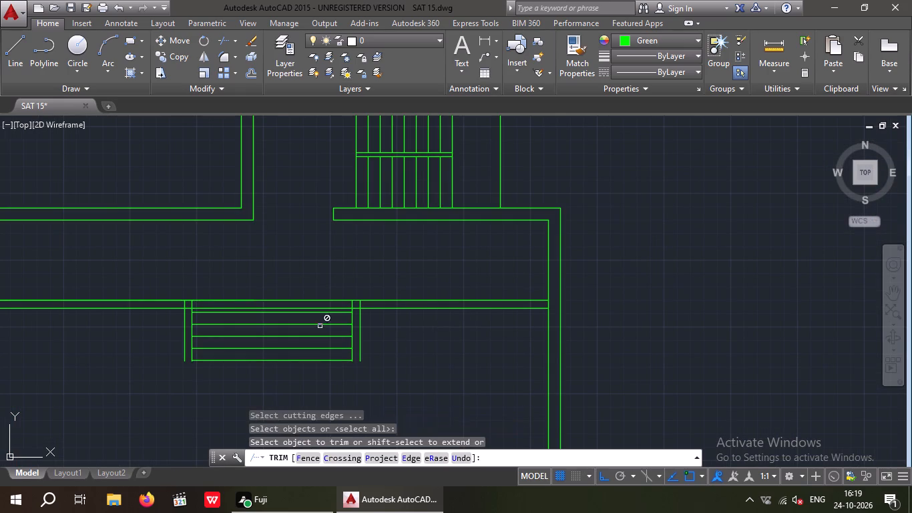
scroll(323, 309, up, 3)
click(449, 313)
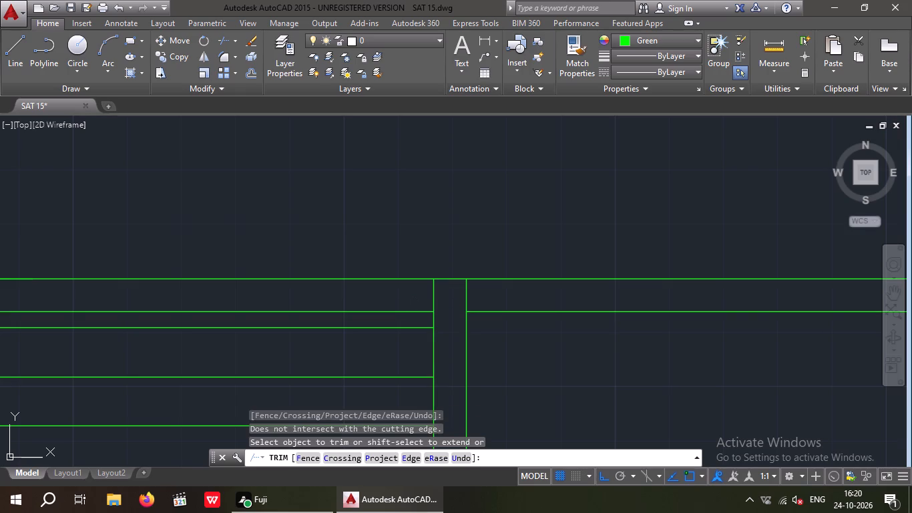
scroll(399, 313, down, 1)
click(397, 313)
scroll(397, 311, down, 2)
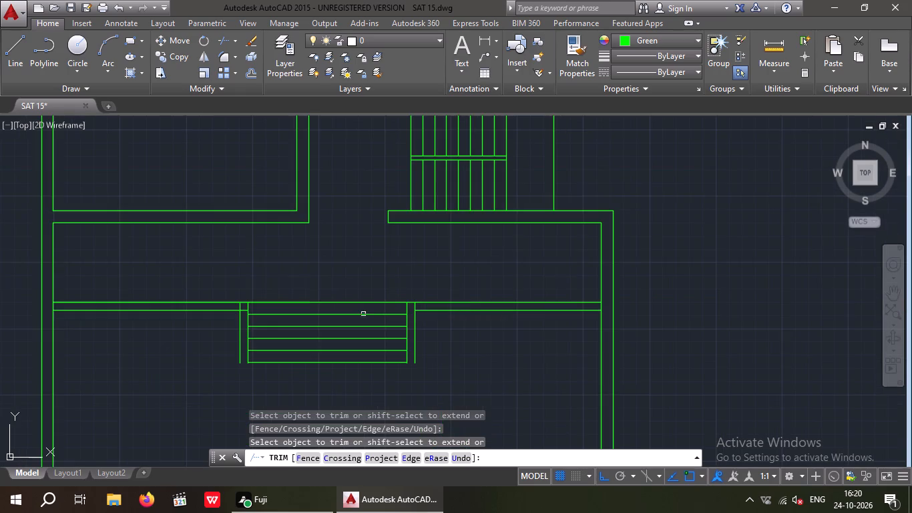
scroll(242, 308, up, 4)
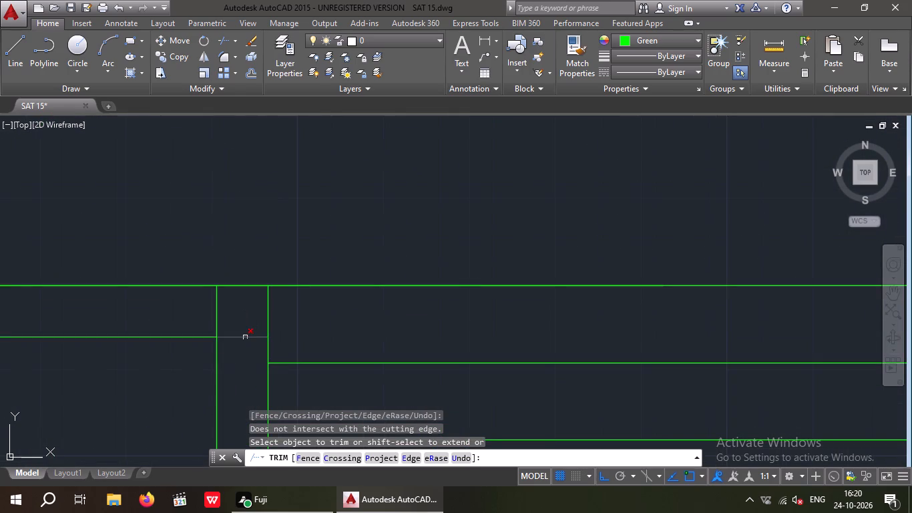
click(244, 337)
scroll(253, 315, down, 3)
key(Escape)
key(Escape)
Extend the bottom step line at both ends to the outer vertical side lines.
scroll(331, 293, down, 2)
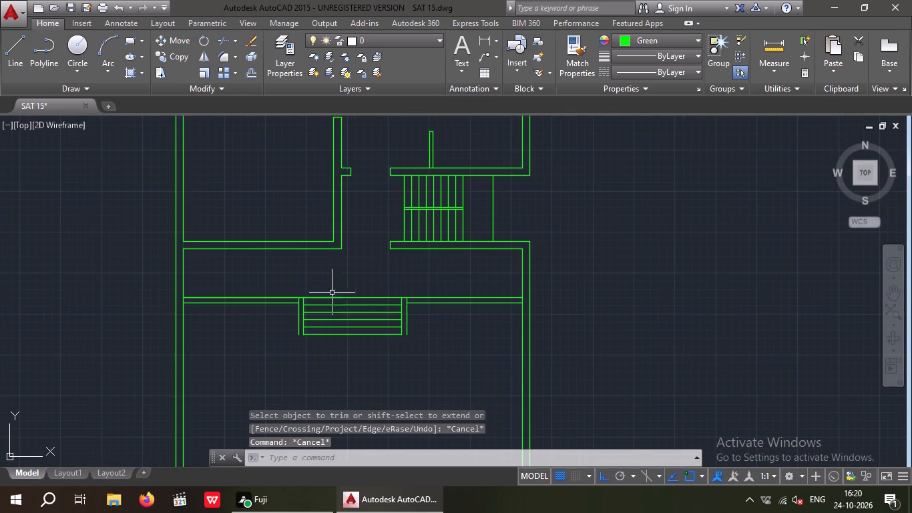
middle_drag(417, 345, 458, 327)
scroll(459, 331, down, 1)
middle_click(459, 345)
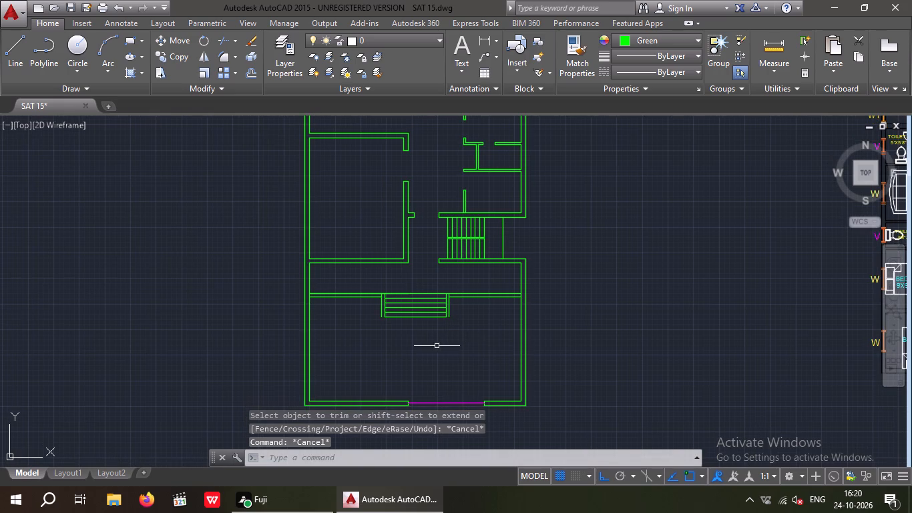
scroll(390, 325, up, 4)
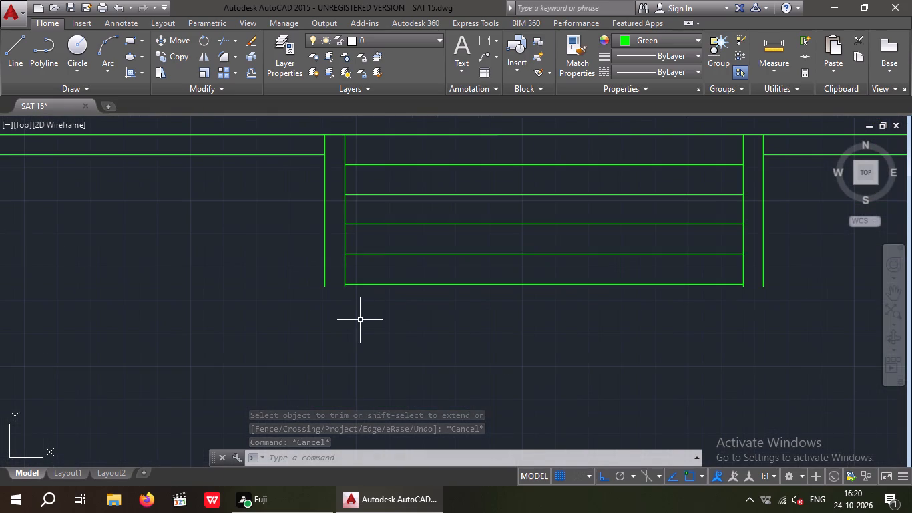
key(e)
key(x)
key(space)
key(space)
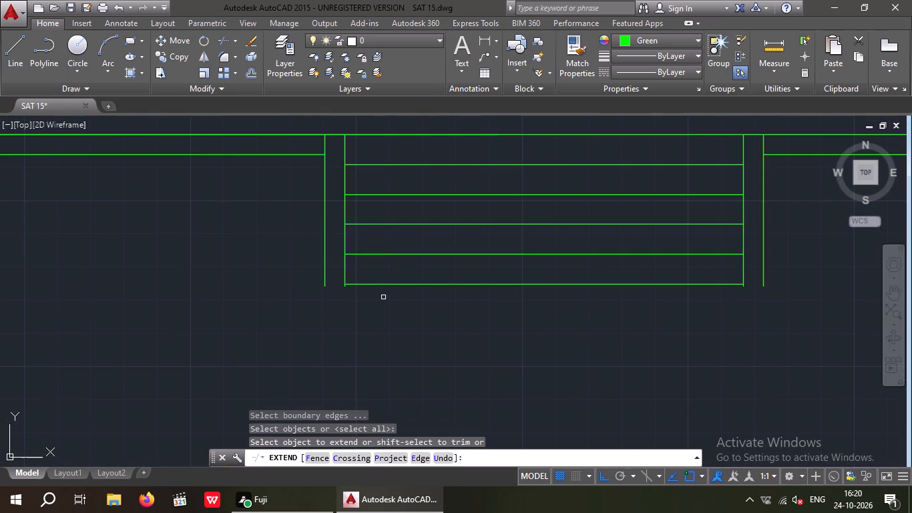
click(375, 285)
click(686, 285)
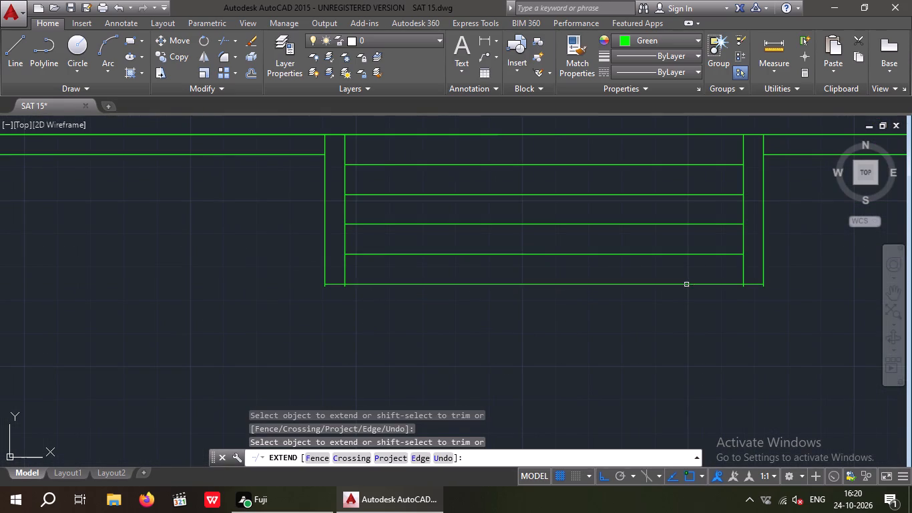
key(Escape)
key(Escape)
Trim the short ends of the four vertical side lines that project below the bottom step line.
key(t)
key(r)
key(space)
key(space)
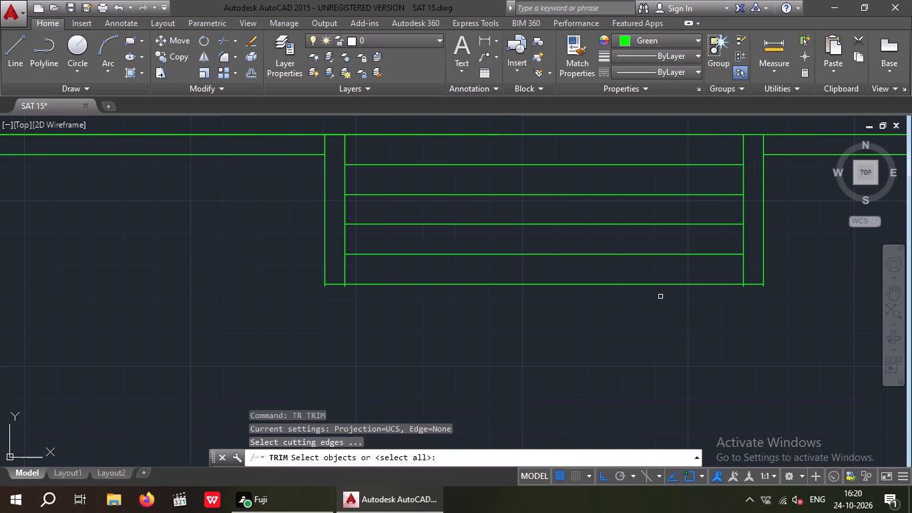
scroll(339, 288, up, 4)
drag(361, 278, 353, 282)
click(234, 276)
scroll(241, 282, down, 4)
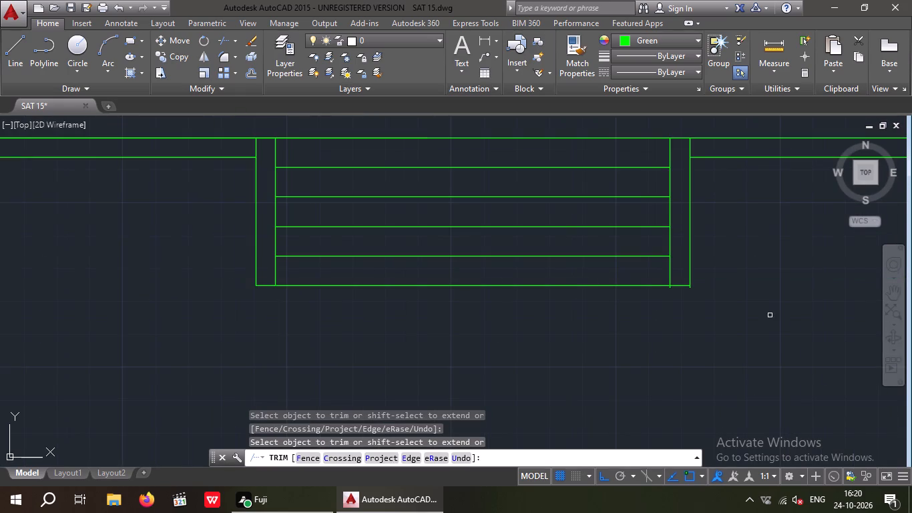
middle_drag(804, 320, 572, 328)
scroll(463, 303, up, 4)
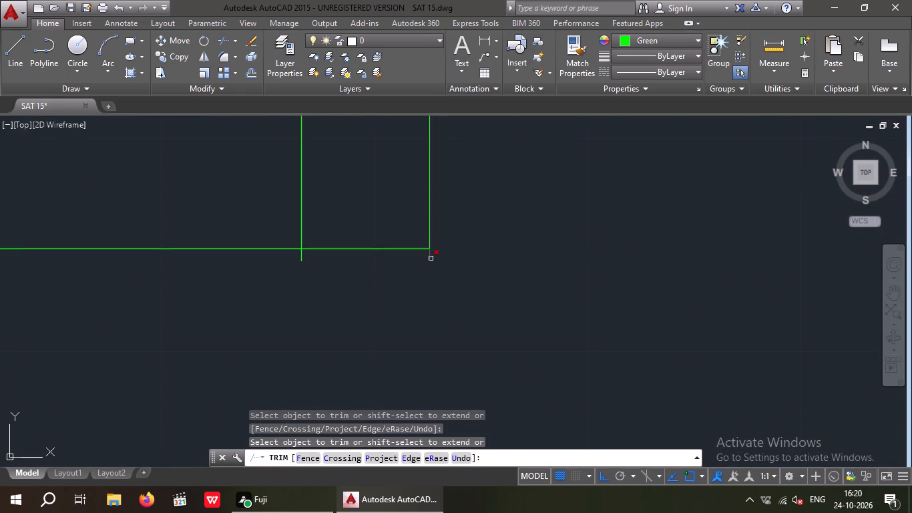
drag(431, 257, 409, 267)
click(300, 257)
scroll(311, 272, down, 5)
middle_drag(350, 305, 420, 322)
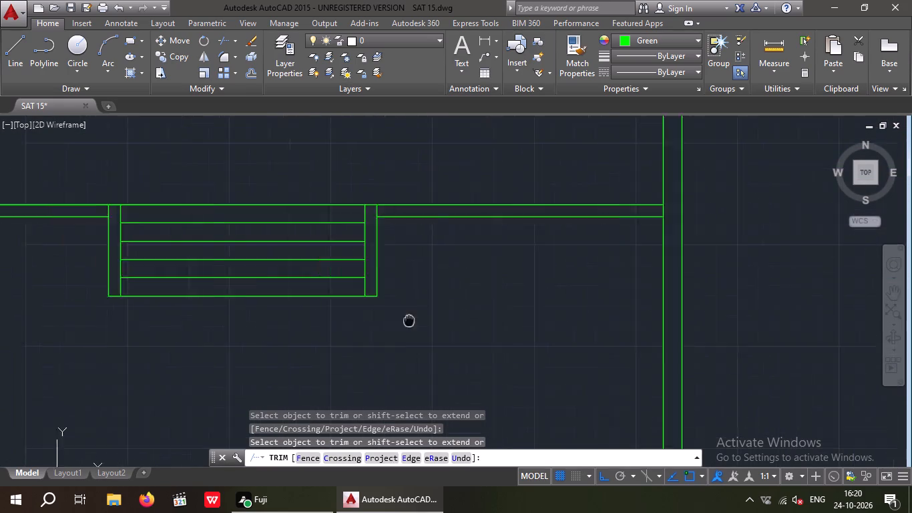
middle_drag(420, 322, 476, 316)
scroll(491, 310, down, 3)
middle_drag(467, 361, 556, 349)
key(Escape)
key(Escape)
Switch to the Fuji window.
scroll(559, 349, down, 1)
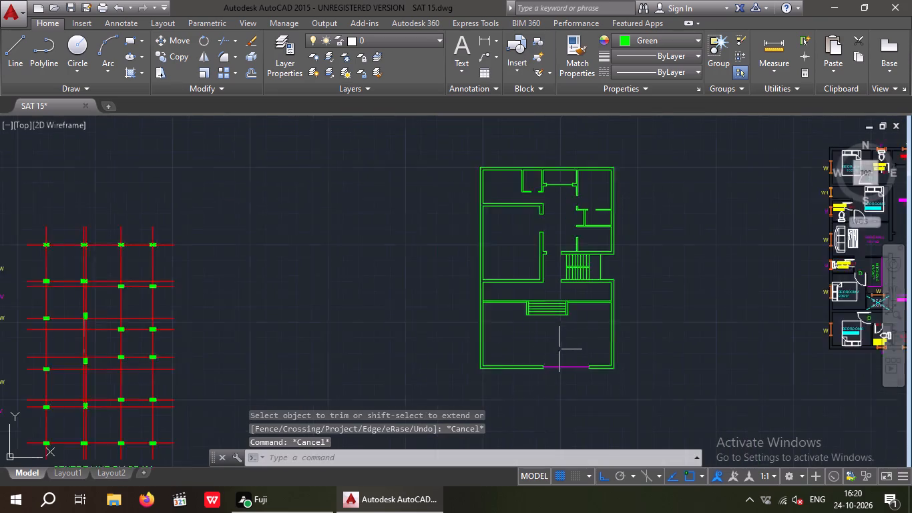
scroll(558, 349, down, 1)
drag(293, 508, 286, 507)
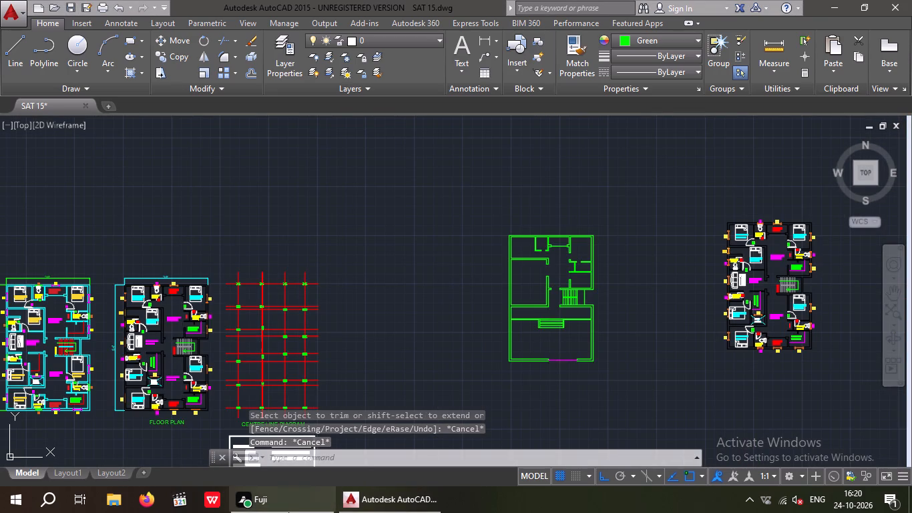
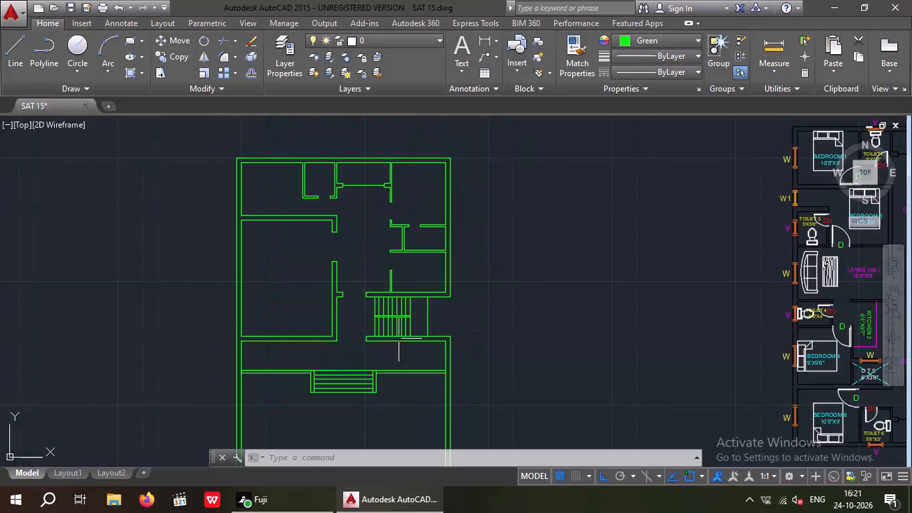
Set the current drawing colour to Magenta.
middle_drag(407, 303, 411, 344)
scroll(411, 344, up, 1)
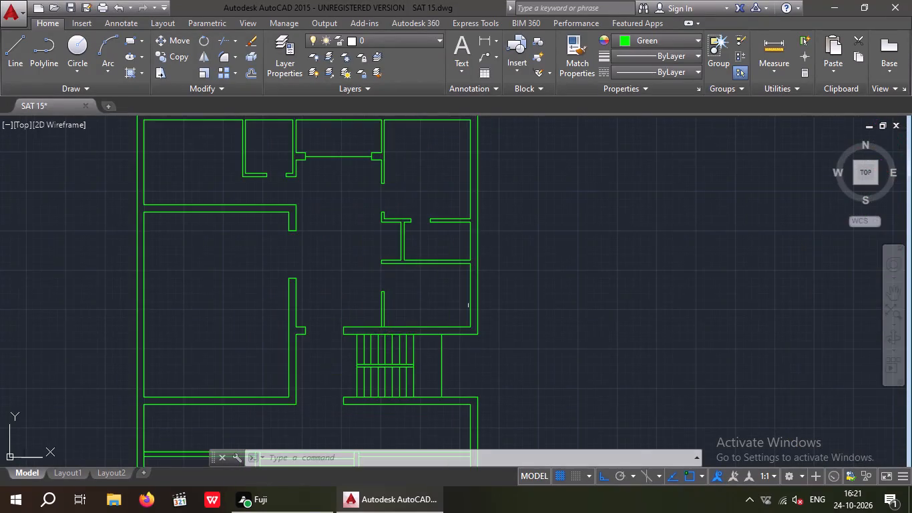
scroll(482, 274, down, 2)
middle_drag(521, 263, 440, 254)
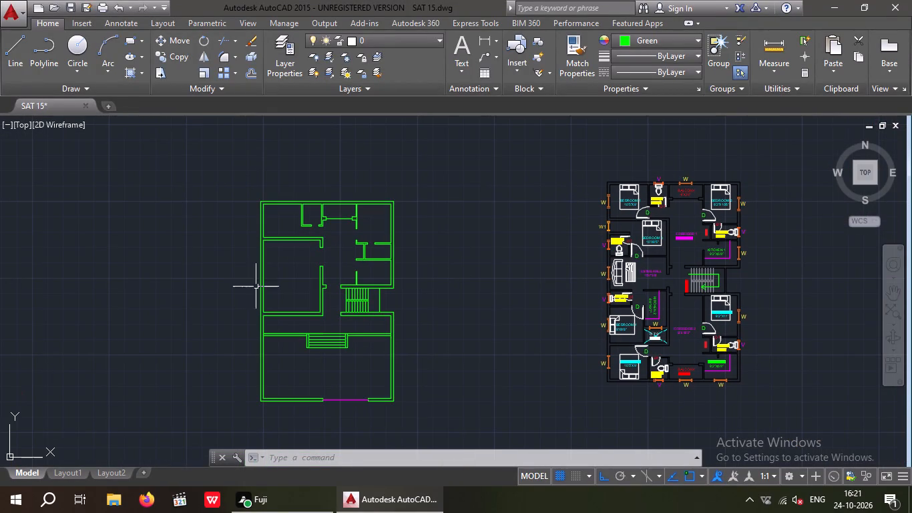
scroll(646, 210, up, 4)
scroll(491, 259, down, 3)
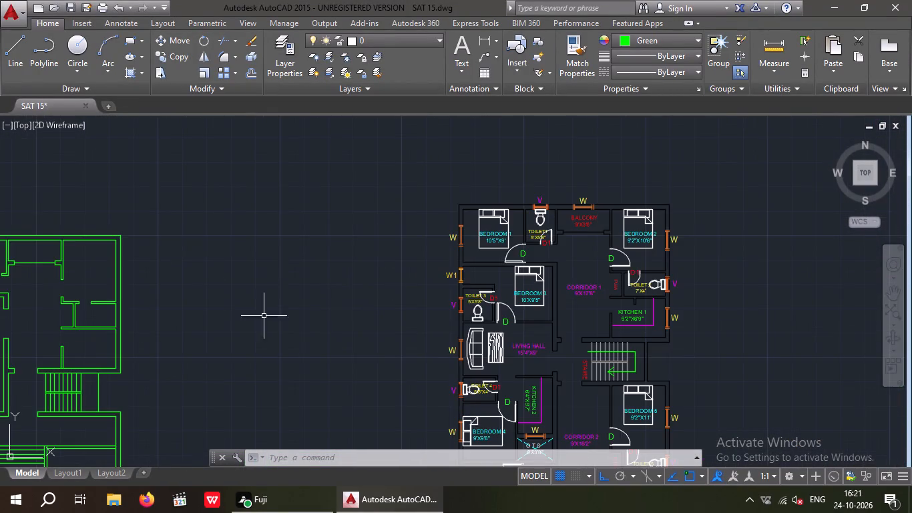
middle_drag(63, 246, 337, 234)
click(680, 41)
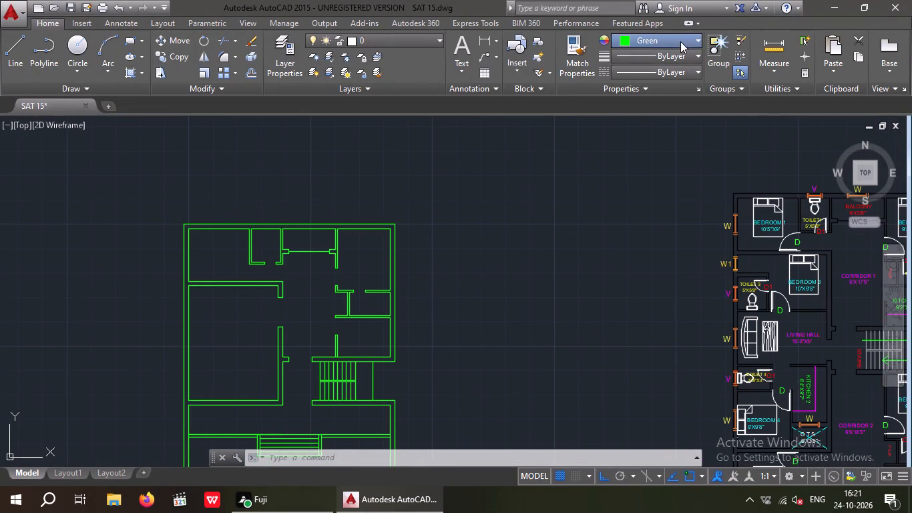
click(688, 176)
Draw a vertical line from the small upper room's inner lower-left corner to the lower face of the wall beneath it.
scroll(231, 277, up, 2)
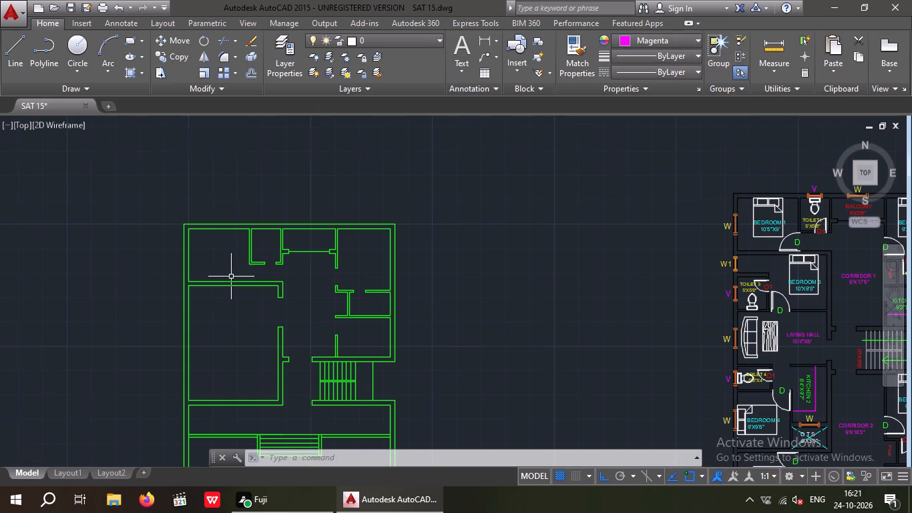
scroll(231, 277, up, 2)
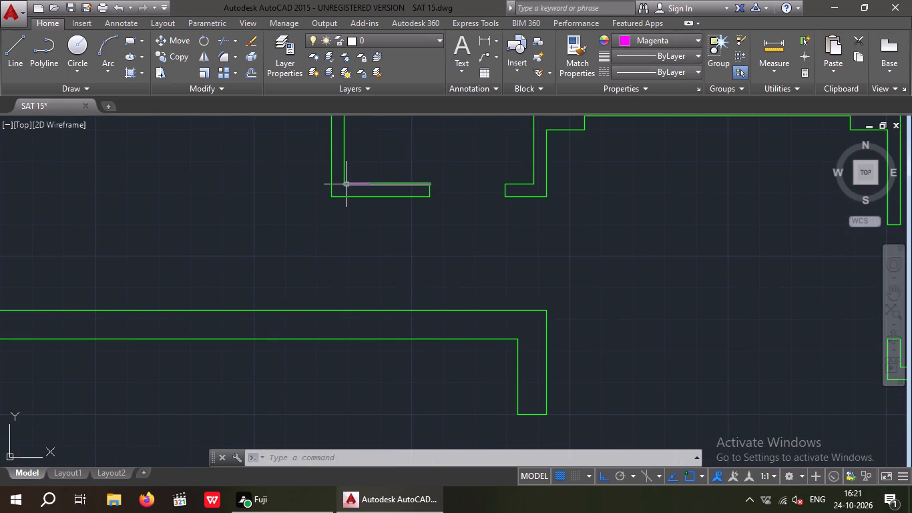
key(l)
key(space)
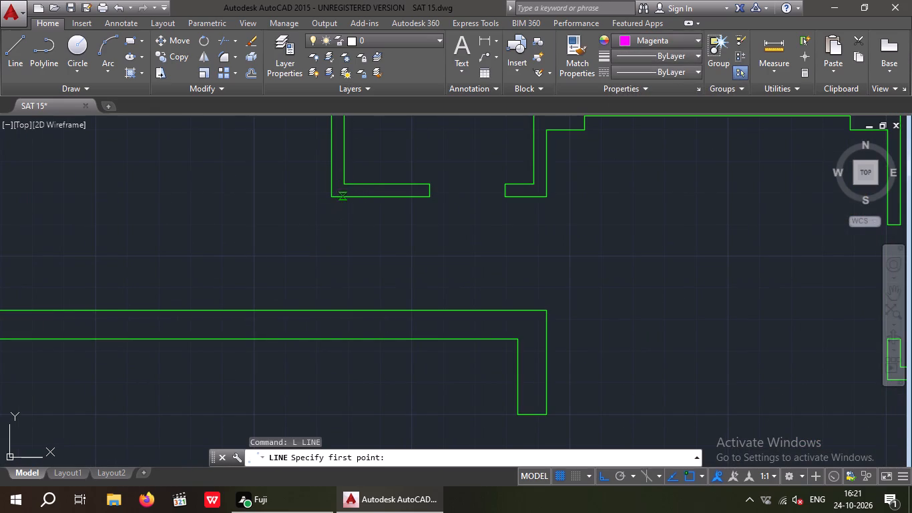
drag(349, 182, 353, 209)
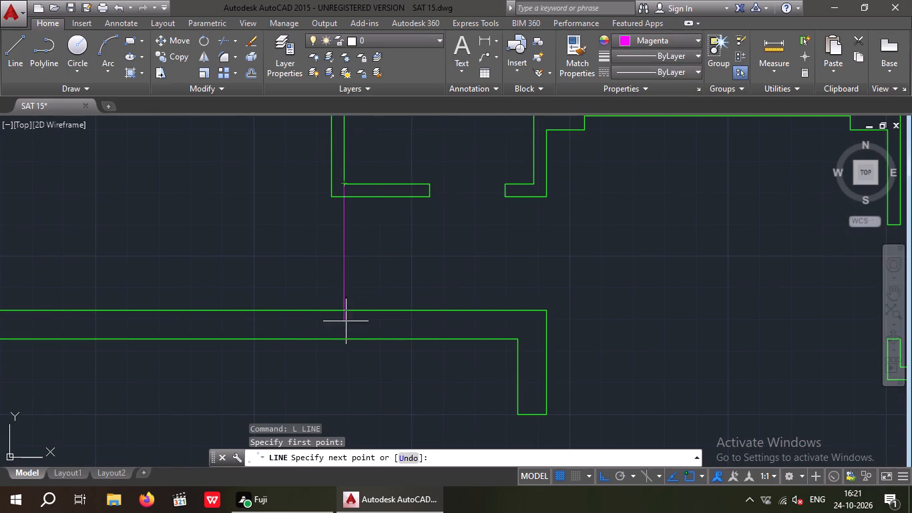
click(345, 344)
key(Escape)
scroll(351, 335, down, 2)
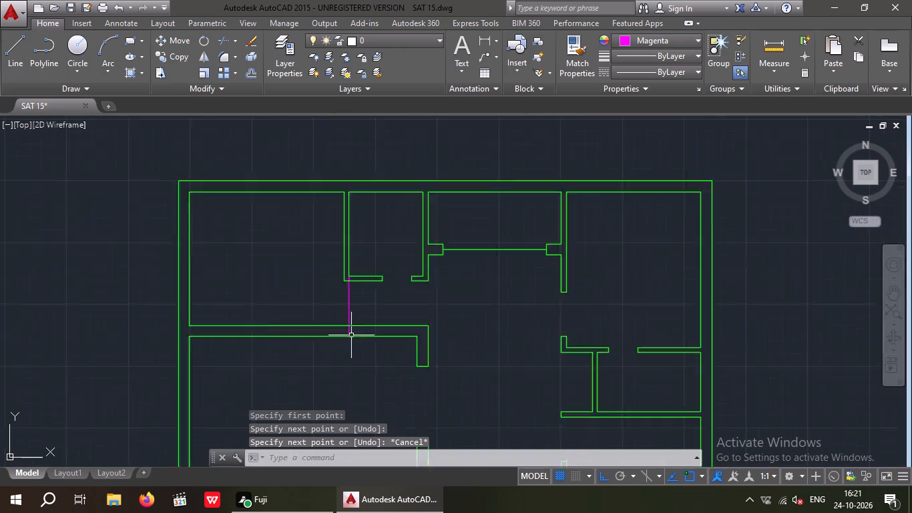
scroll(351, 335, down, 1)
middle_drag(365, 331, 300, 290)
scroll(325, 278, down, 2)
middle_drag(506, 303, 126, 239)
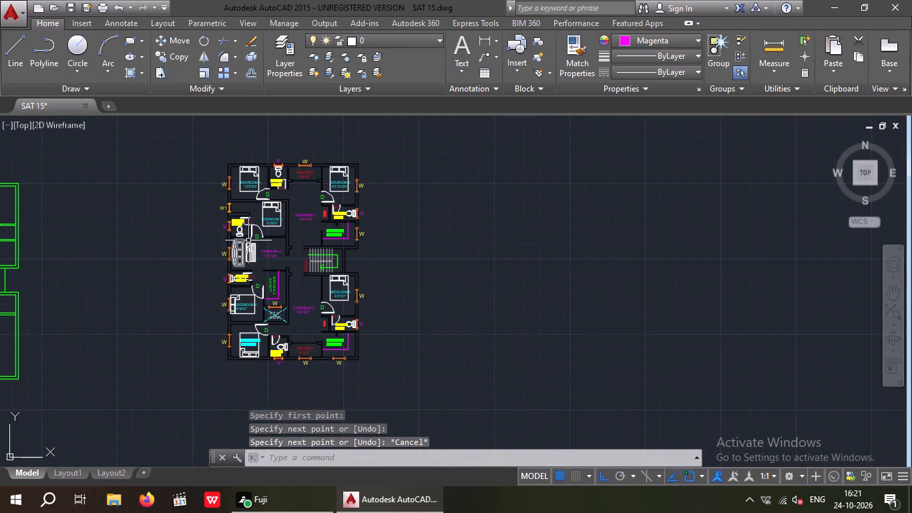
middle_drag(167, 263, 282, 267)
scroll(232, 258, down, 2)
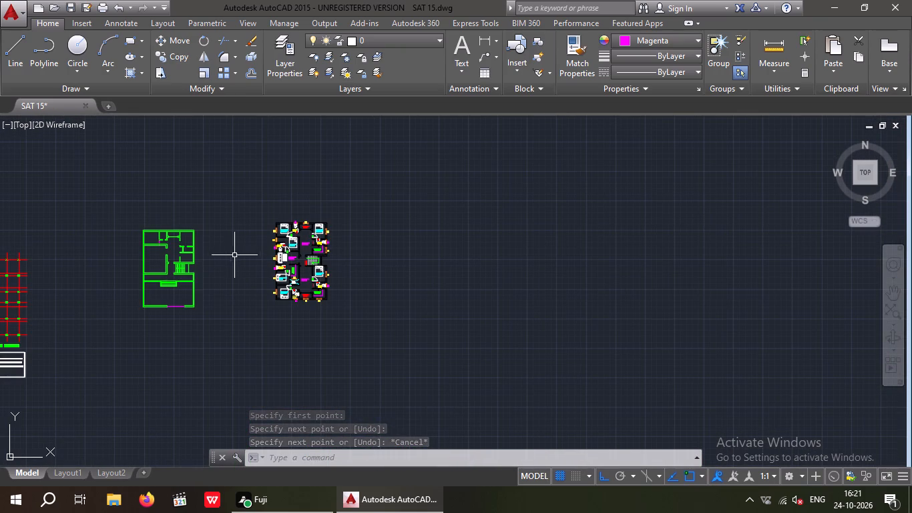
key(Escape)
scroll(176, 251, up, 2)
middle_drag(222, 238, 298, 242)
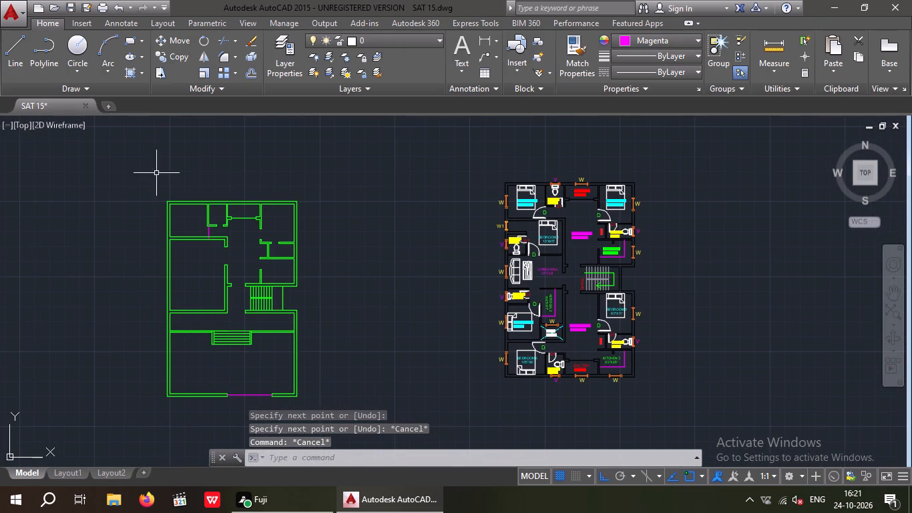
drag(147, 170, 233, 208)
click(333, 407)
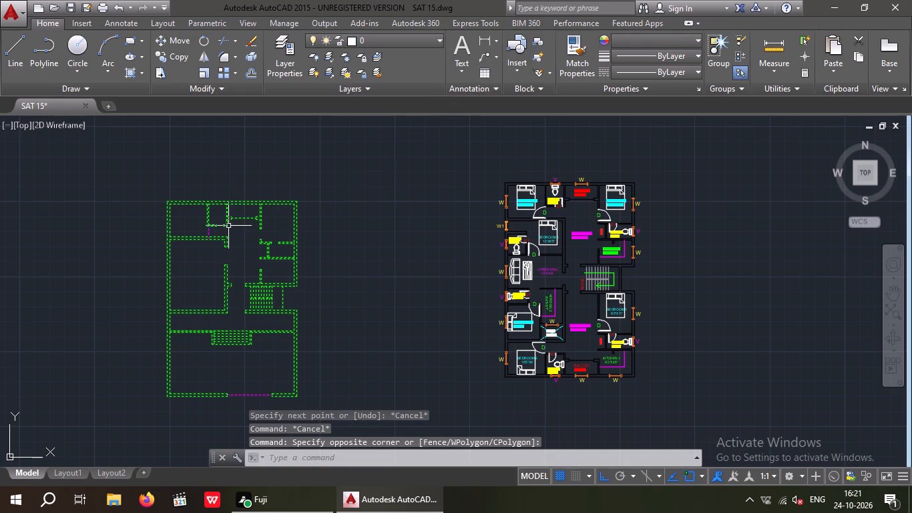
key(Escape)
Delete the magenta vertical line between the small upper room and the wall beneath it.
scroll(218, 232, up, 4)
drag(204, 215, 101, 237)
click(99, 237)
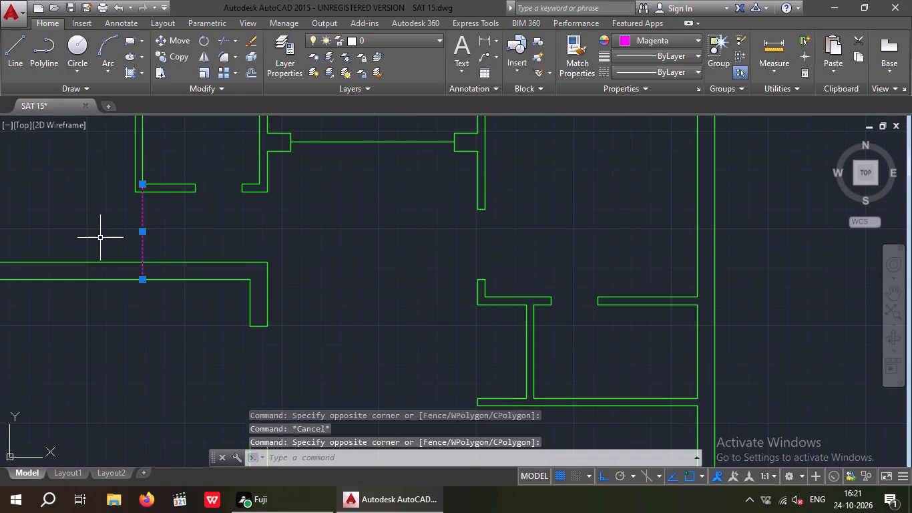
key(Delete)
Delete the magenta line across the opening in the green plan's bottom outer wall.
scroll(105, 238, down, 5)
middle_drag(162, 239, 284, 164)
scroll(278, 196, down, 1)
scroll(278, 287, up, 3)
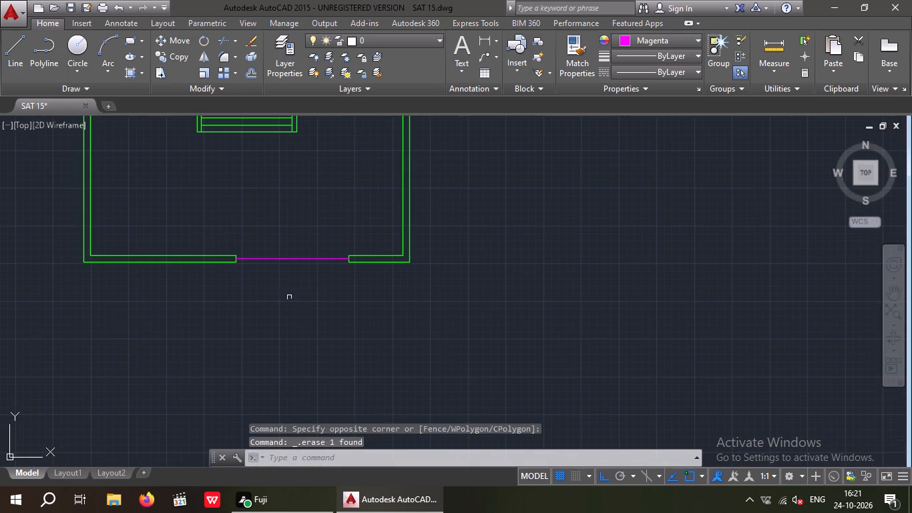
drag(294, 289, 276, 269)
click(273, 229)
key(Delete)
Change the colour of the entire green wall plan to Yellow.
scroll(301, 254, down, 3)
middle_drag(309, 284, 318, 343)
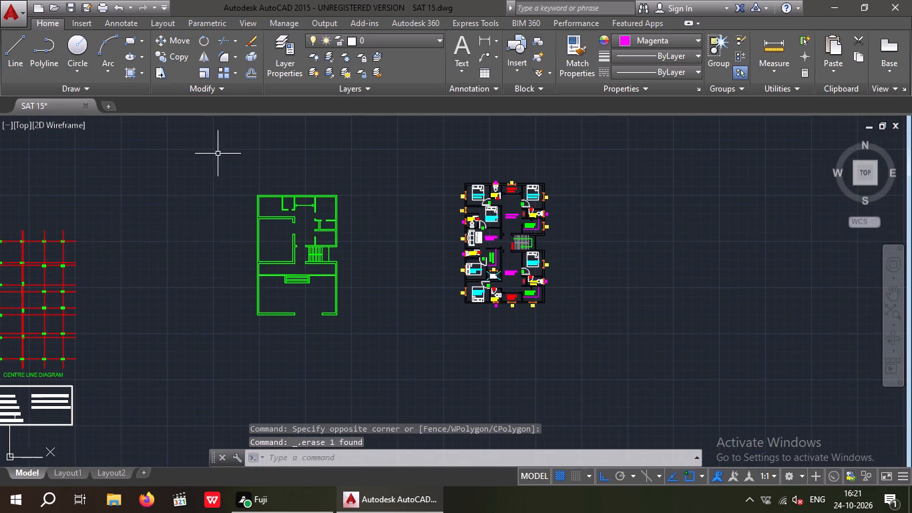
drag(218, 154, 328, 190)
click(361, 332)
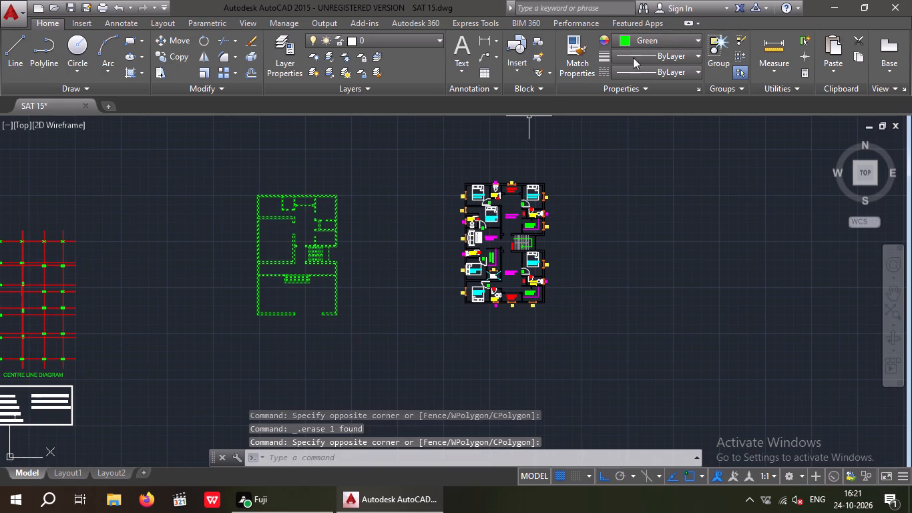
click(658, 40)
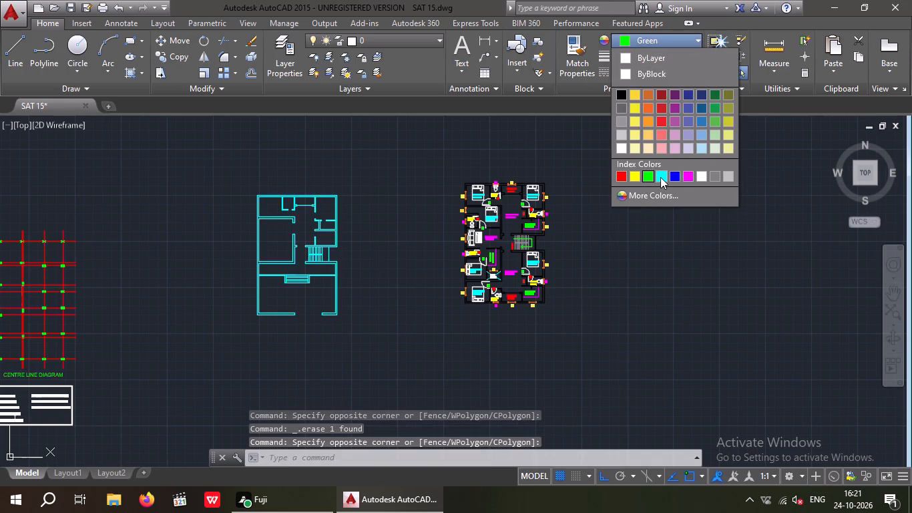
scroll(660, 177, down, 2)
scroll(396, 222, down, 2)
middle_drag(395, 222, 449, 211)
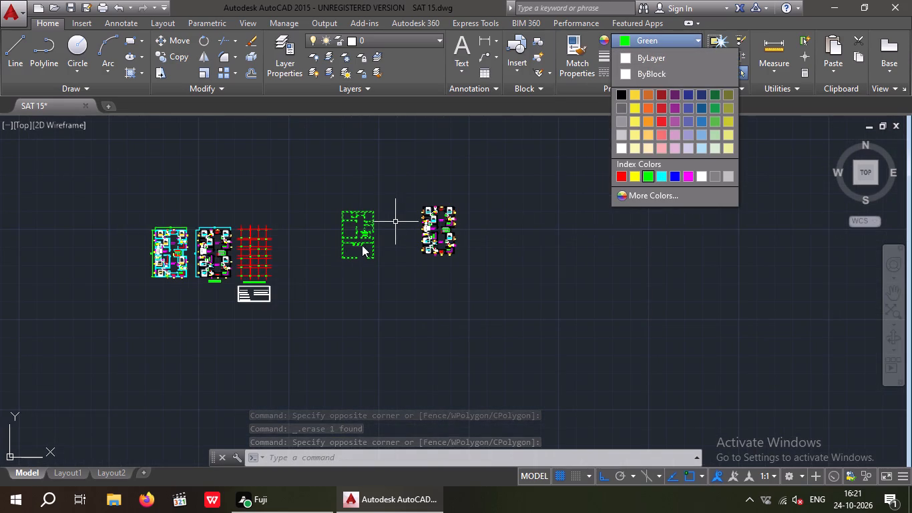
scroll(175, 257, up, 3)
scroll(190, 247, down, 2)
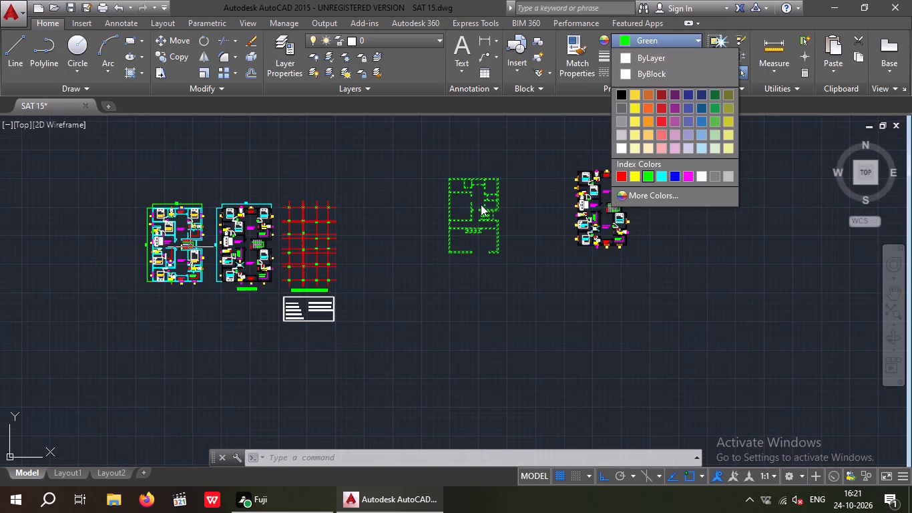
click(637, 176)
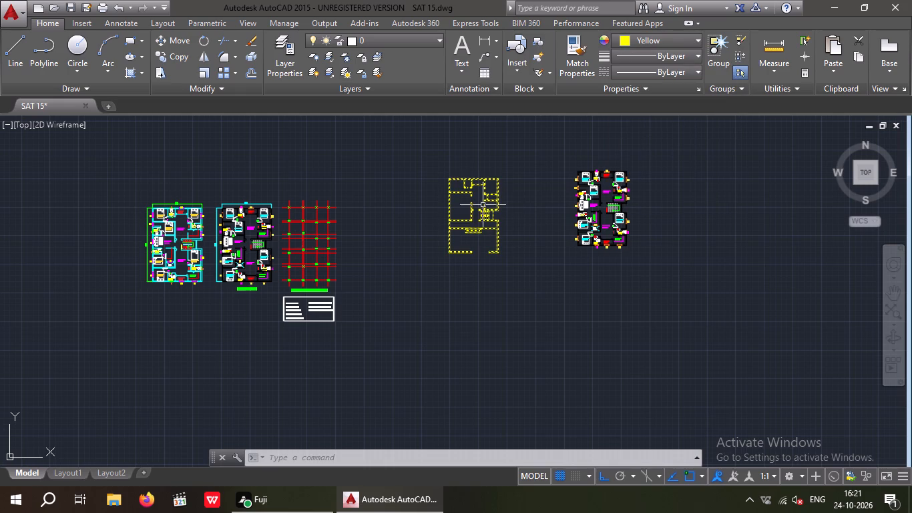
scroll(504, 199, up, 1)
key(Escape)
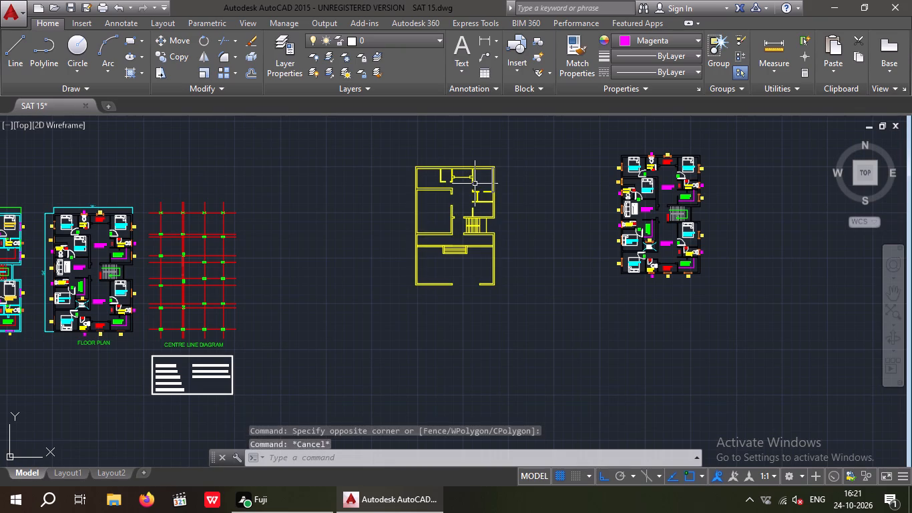
Change the colour of the entire unfurnished wall plan to White.
drag(410, 147, 480, 203)
click(544, 311)
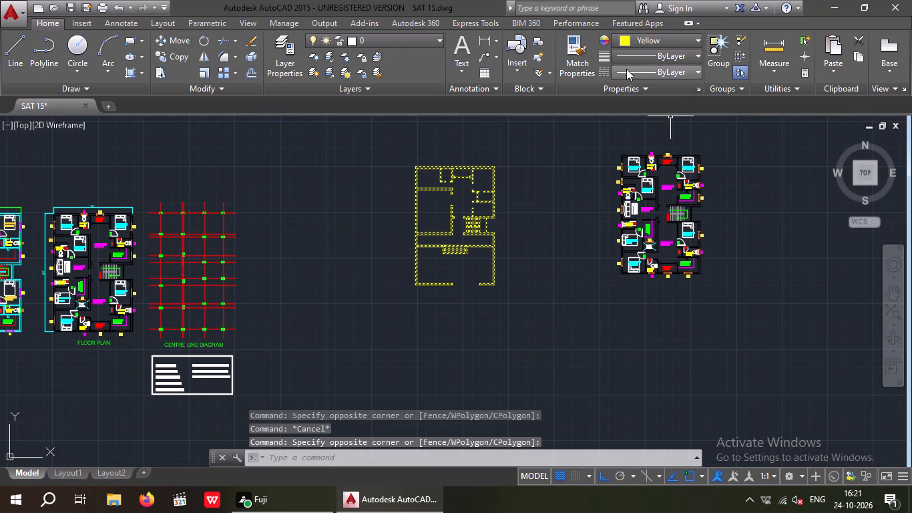
click(637, 44)
click(700, 172)
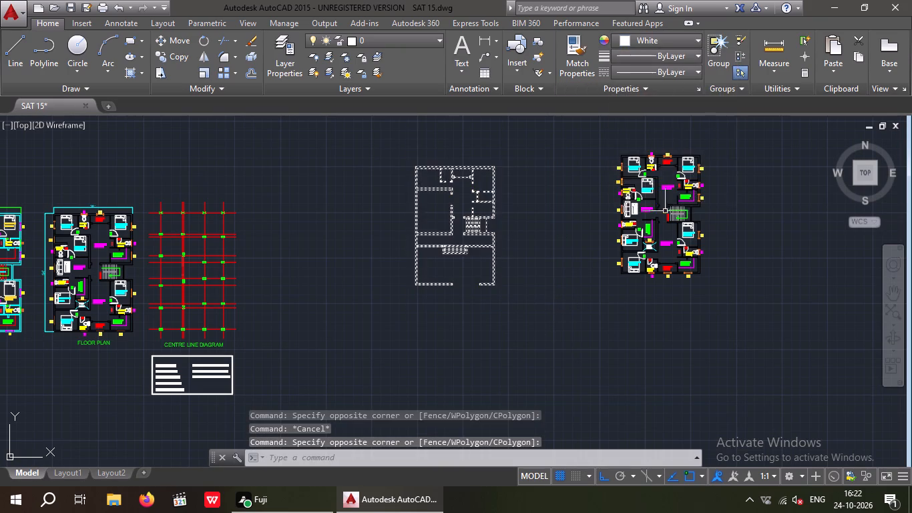
key(Escape)
Draw a magenta vertical line from the small upper room's inner lower-left corner to the lower face of the wall beneath it.
scroll(468, 186, up, 5)
middle_drag(471, 214, 450, 246)
scroll(459, 216, down, 2)
middle_drag(441, 219, 354, 237)
scroll(240, 210, up, 3)
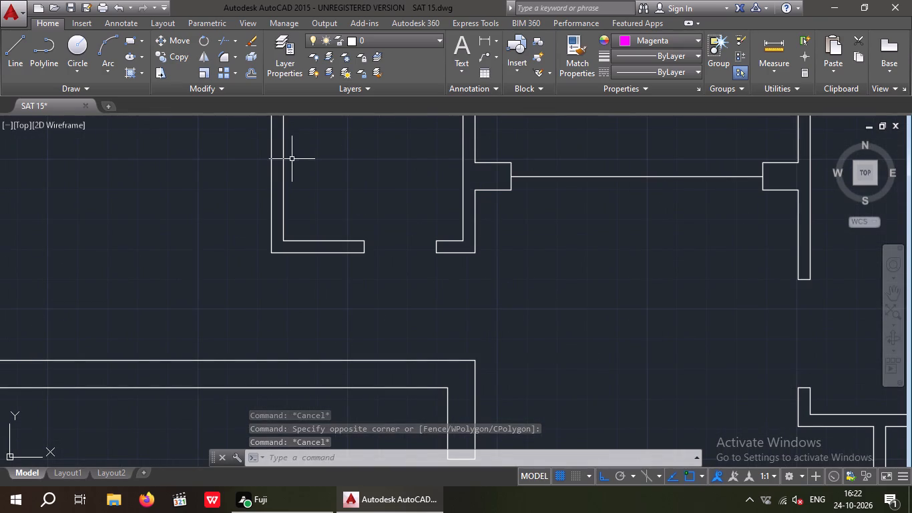
key(l)
key(space)
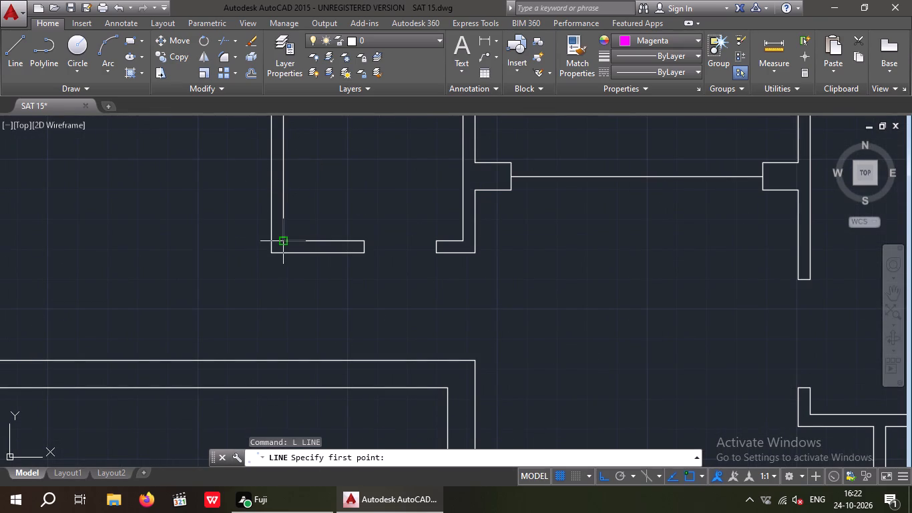
drag(282, 240, 288, 261)
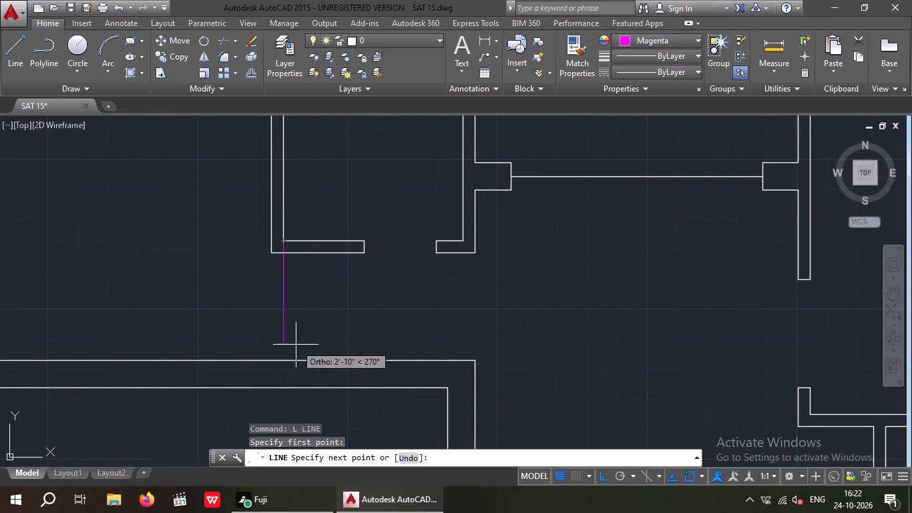
click(284, 386)
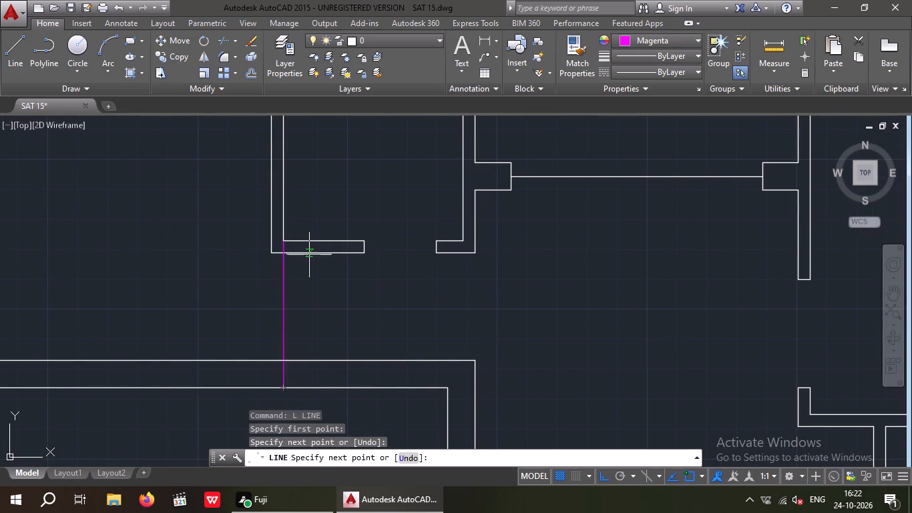
key(Escape)
Copy Bedroom 1's door from the furnished plan into the matching bedroom opening of the white plan, against the lower wall.
scroll(345, 273, down, 2)
middle_drag(335, 264, 262, 222)
scroll(320, 179, down, 1)
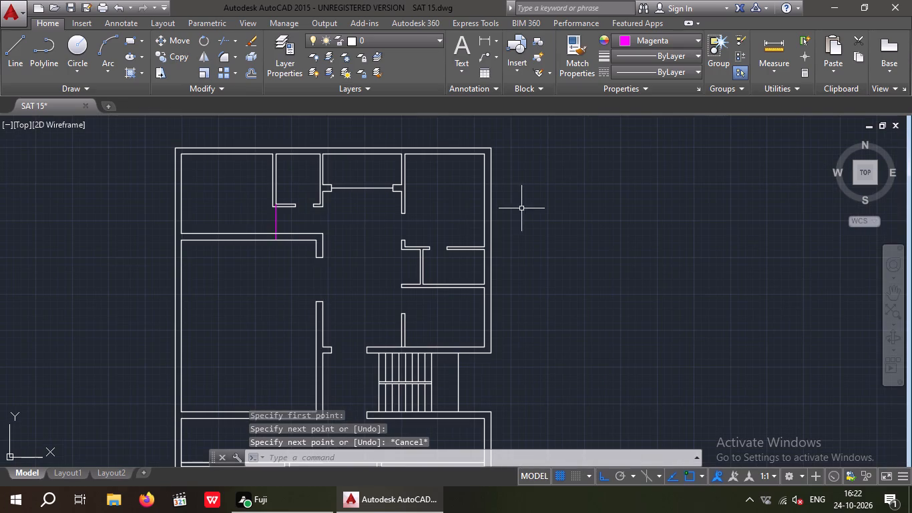
scroll(911, 419, up, 1)
scroll(628, 269, down, 1)
middle_drag(628, 268, 401, 307)
middle_drag(561, 333, 482, 325)
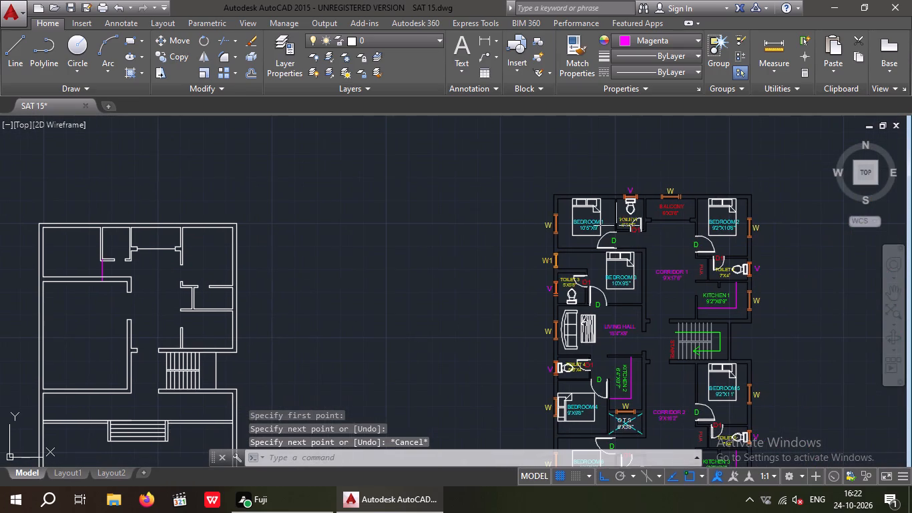
scroll(611, 228, up, 4)
drag(594, 301, 581, 283)
click(574, 242)
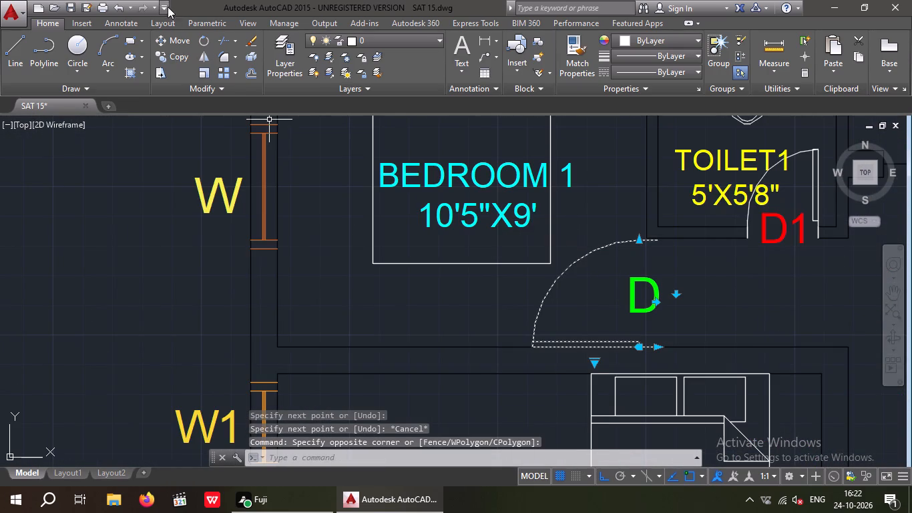
click(174, 59)
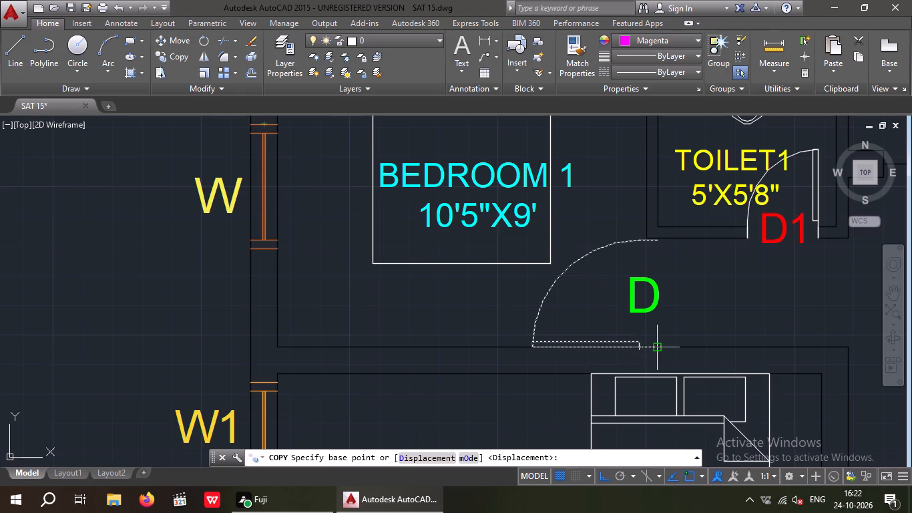
click(657, 345)
scroll(641, 339, down, 3)
middle_drag(362, 345, 658, 291)
scroll(621, 303, down, 1)
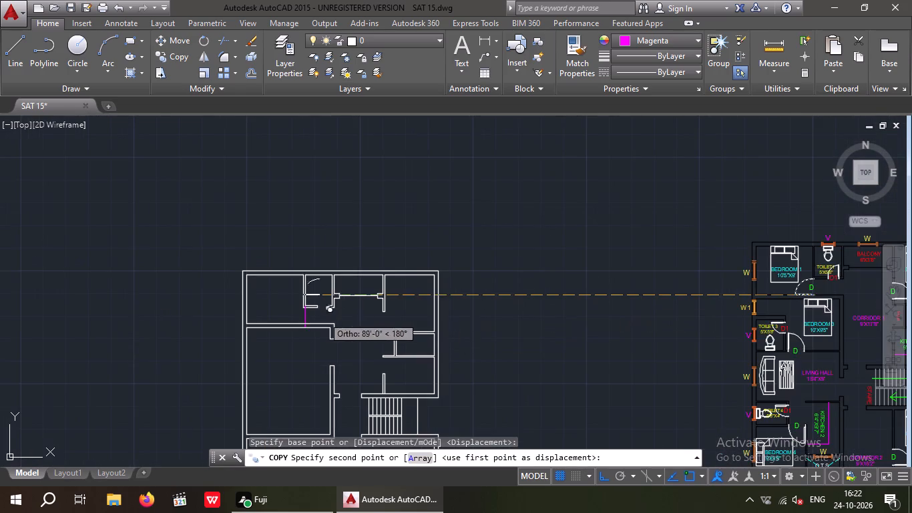
scroll(293, 323, up, 3)
click(332, 330)
key(Escape)
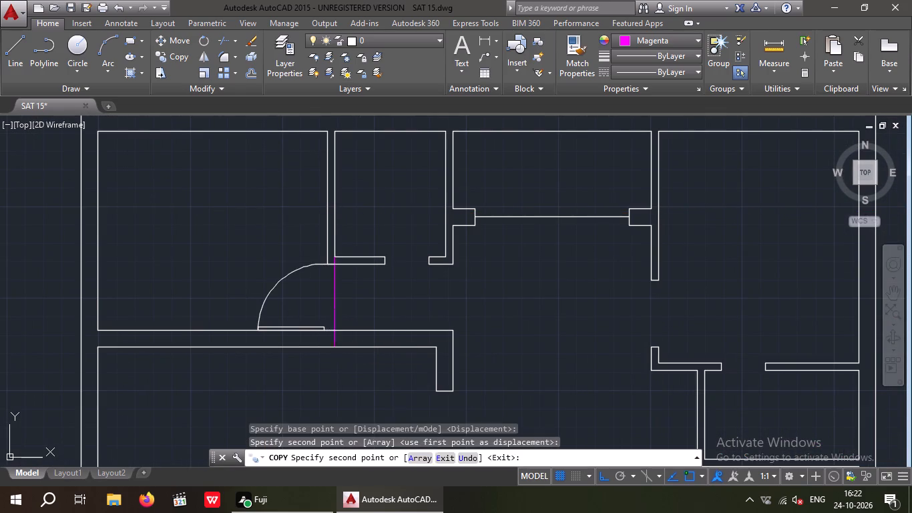
Delete the magenta vertical line next to Bedroom 1's door in the white wall plan.
drag(348, 293, 334, 298)
click(320, 303)
key(Delete)
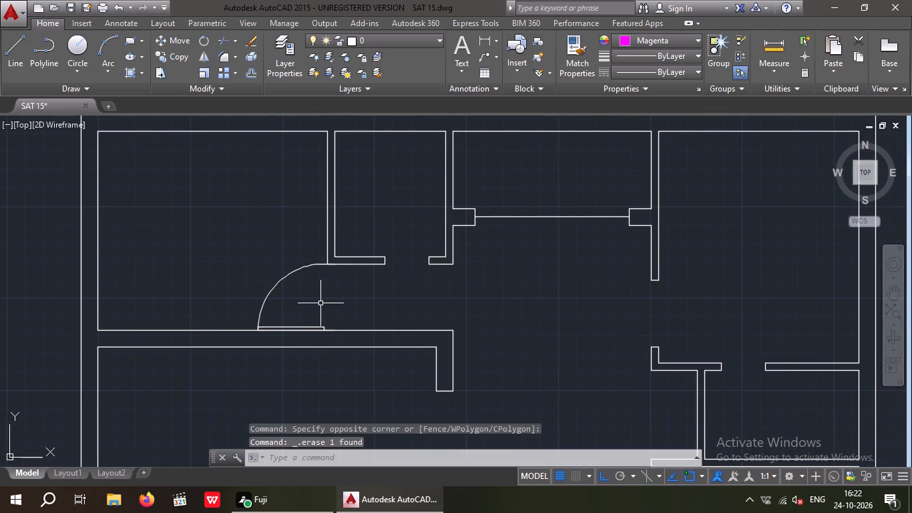
With Ortho turned off, copy Toilet 1's door from the furnished plan into the white plan's matching opening, aligned to the lower corner of its hinge-side jamb.
scroll(325, 292, down, 3)
middle_drag(369, 303, 250, 275)
scroll(742, 222, up, 3)
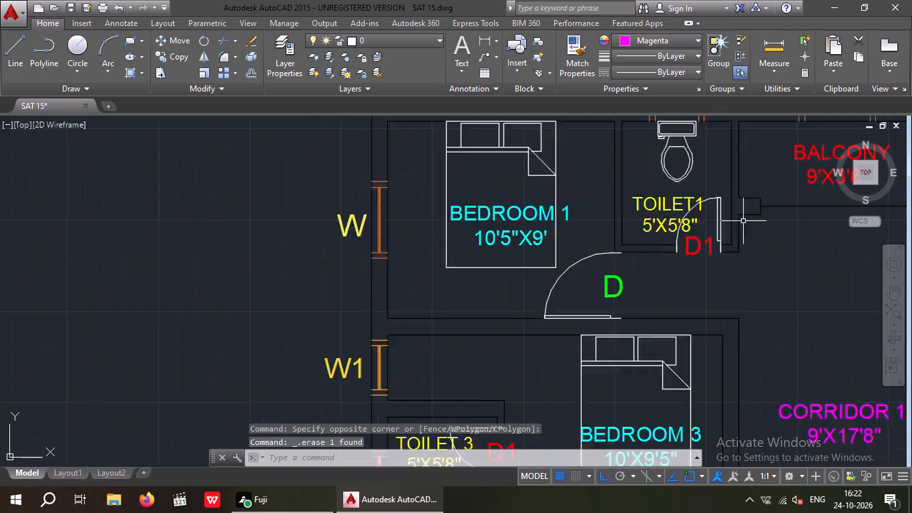
scroll(743, 221, up, 3)
drag(717, 218, 689, 240)
click(689, 241)
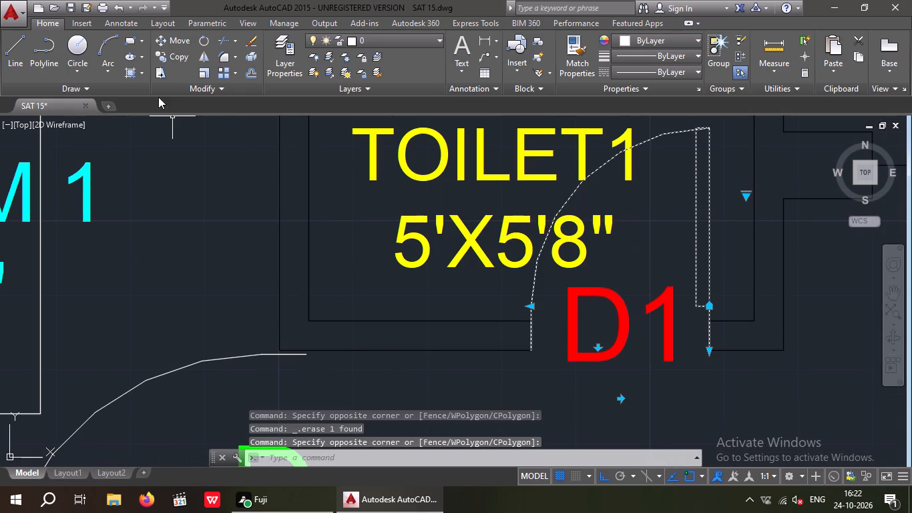
click(177, 56)
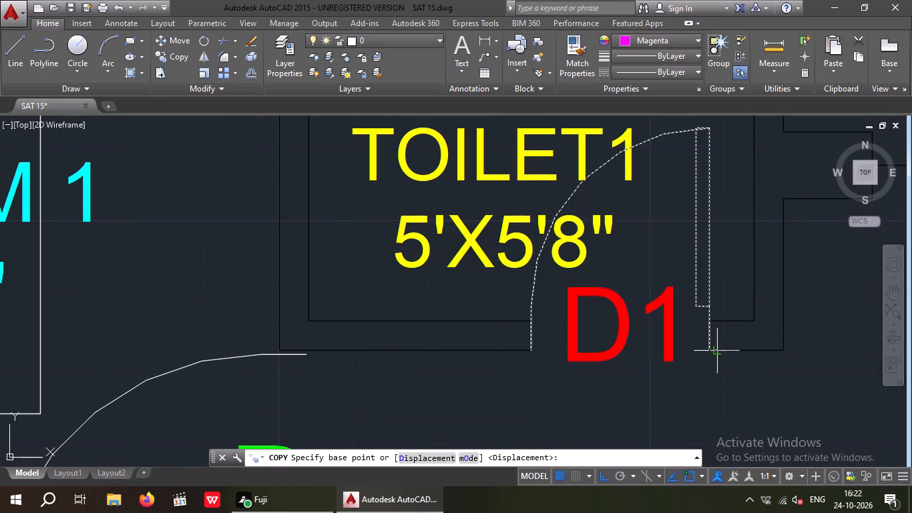
click(704, 351)
scroll(702, 343, down, 4)
middle_drag(414, 363, 613, 313)
scroll(624, 305, down, 2)
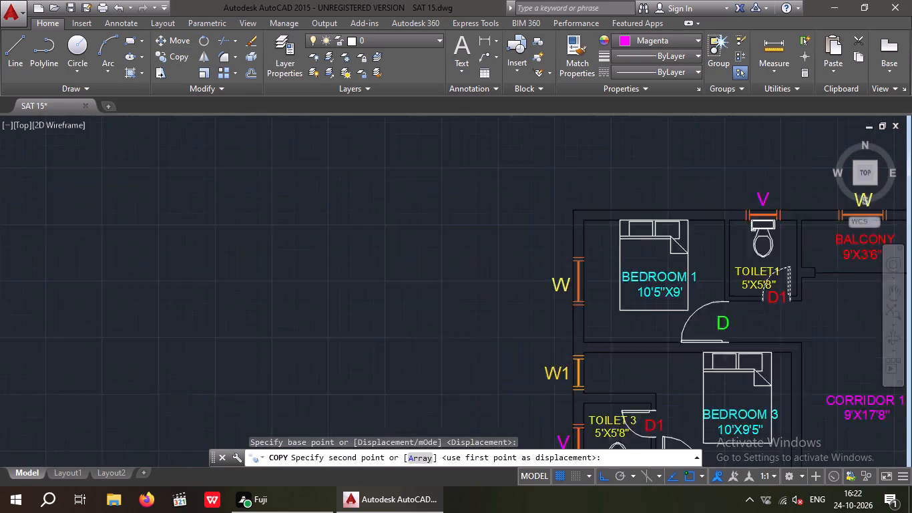
middle_drag(275, 382, 620, 329)
click(602, 480)
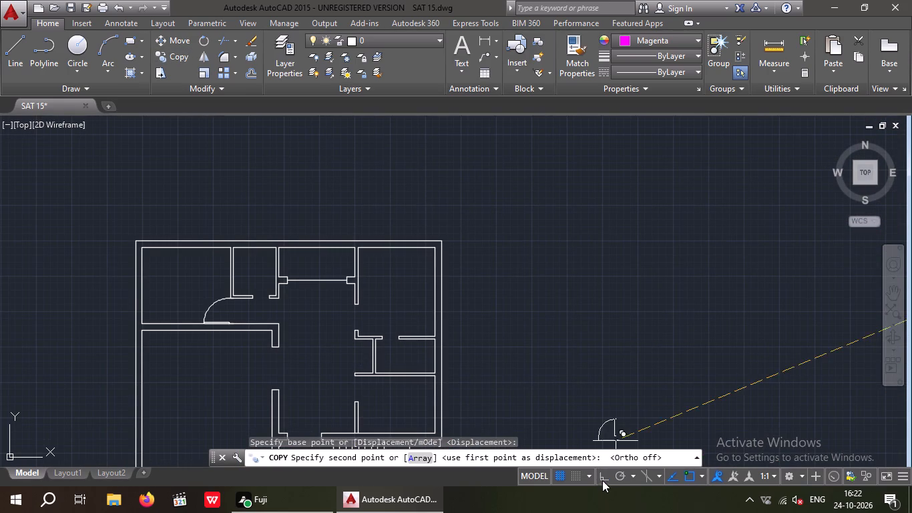
scroll(261, 289, up, 6)
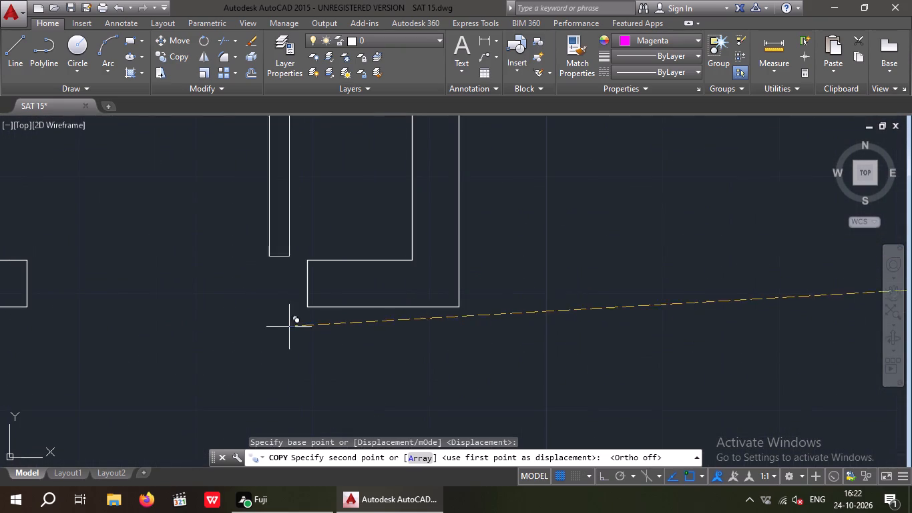
click(306, 309)
scroll(296, 313, down, 3)
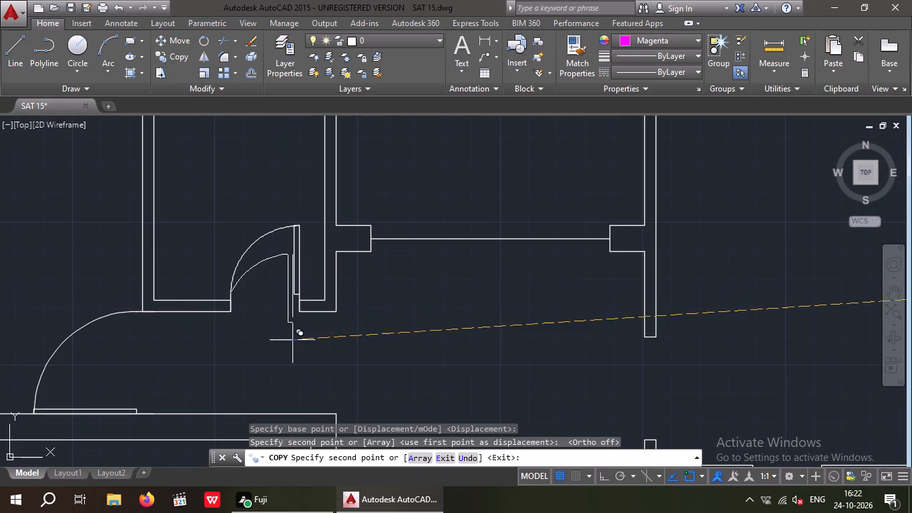
key(Escape)
Copy Bedroom 2's door from the furnished plan into the matching opening of the white plan, hinged on the lower wall stub's outer corner.
scroll(429, 335, down, 2)
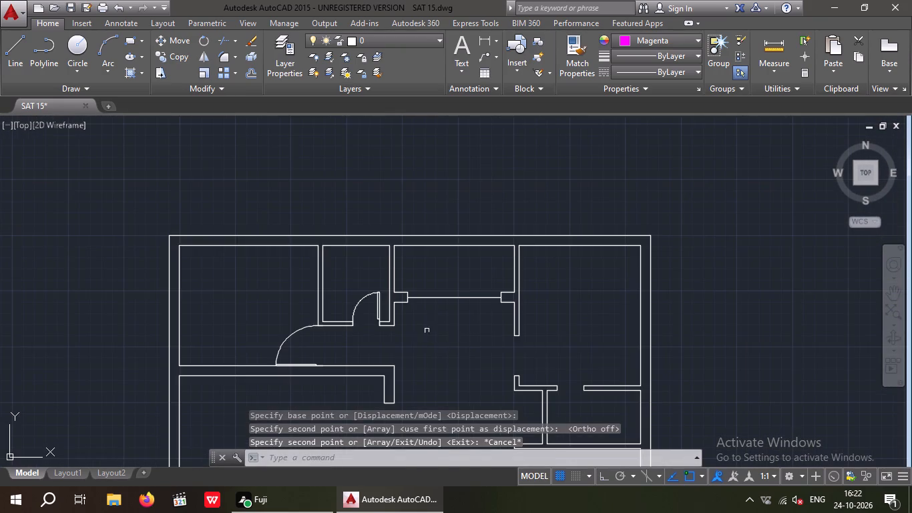
scroll(397, 307, down, 1)
middle_click(395, 304)
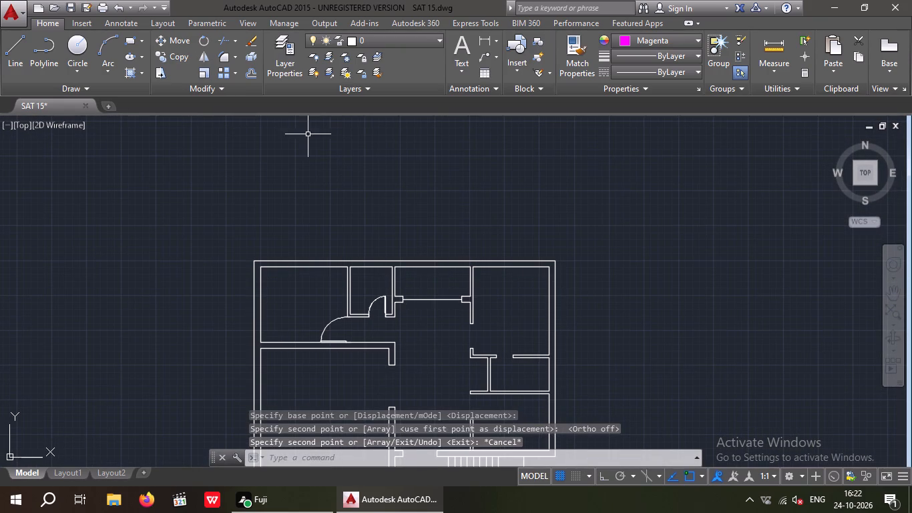
middle_drag(411, 341, 411, 287)
scroll(409, 307, down, 2)
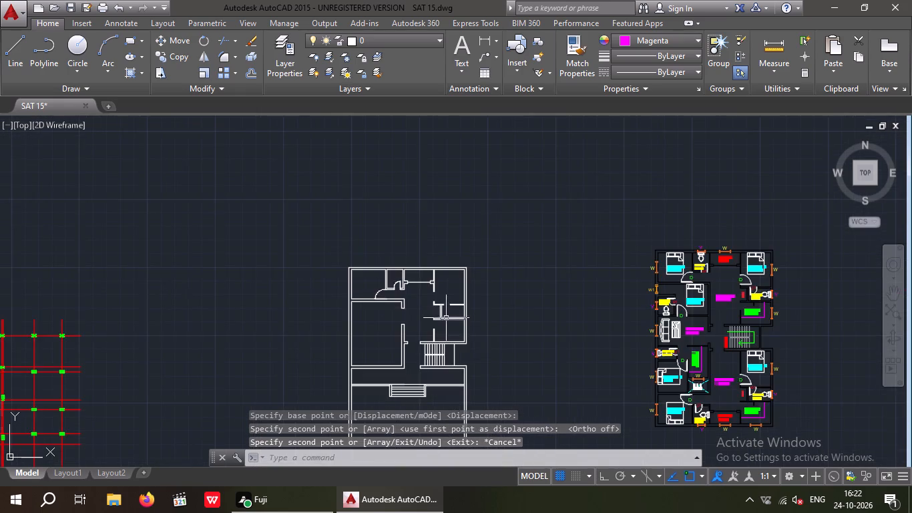
middle_drag(421, 325, 272, 338)
scroll(278, 327, up, 2)
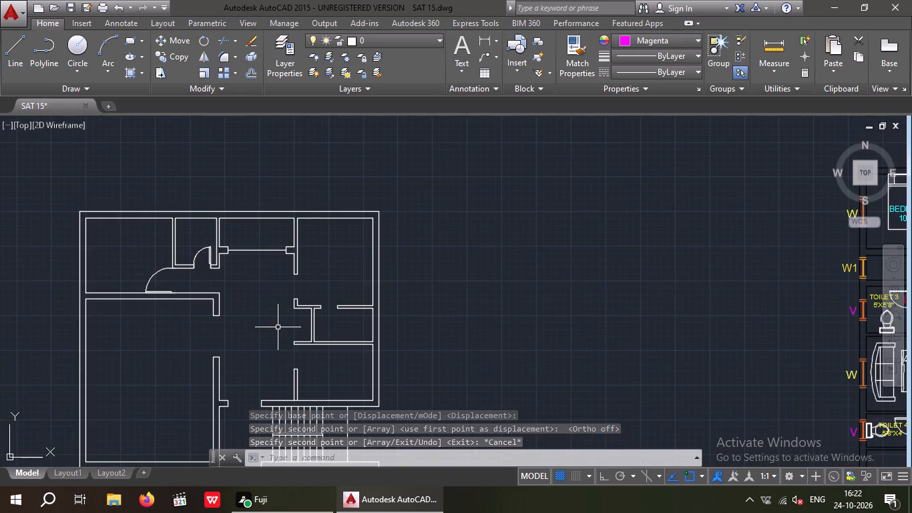
scroll(286, 332, down, 2)
scroll(278, 346, up, 2)
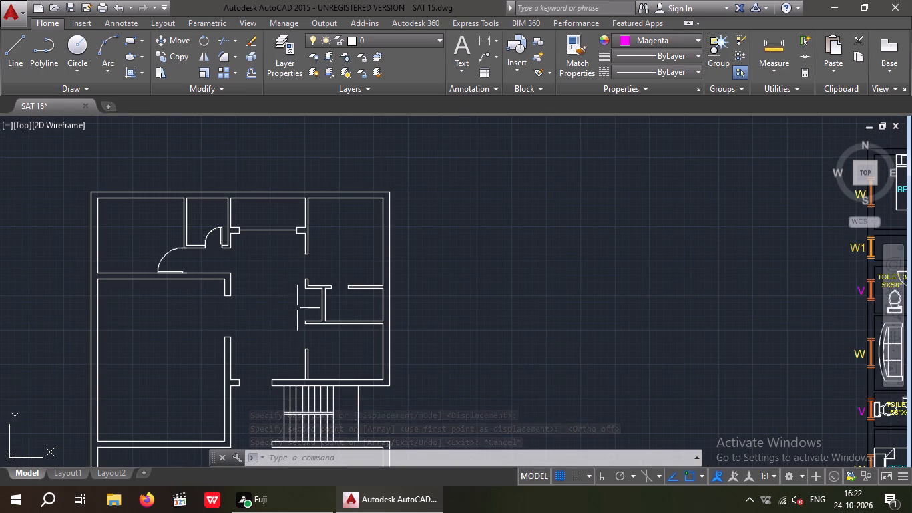
middle_drag(195, 306, 0, 326)
middle_drag(768, 277, 287, 277)
scroll(370, 253, up, 2)
drag(391, 234, 331, 265)
click(333, 259)
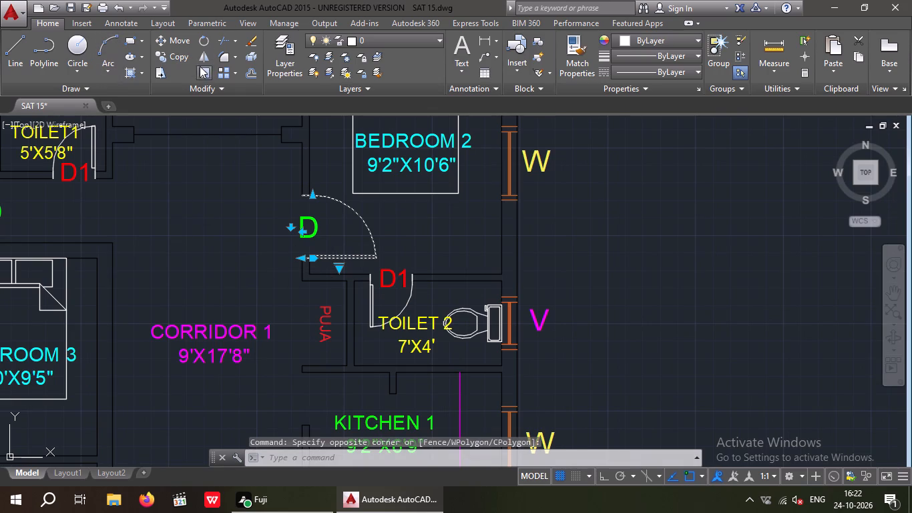
click(177, 56)
scroll(300, 255, up, 3)
click(300, 267)
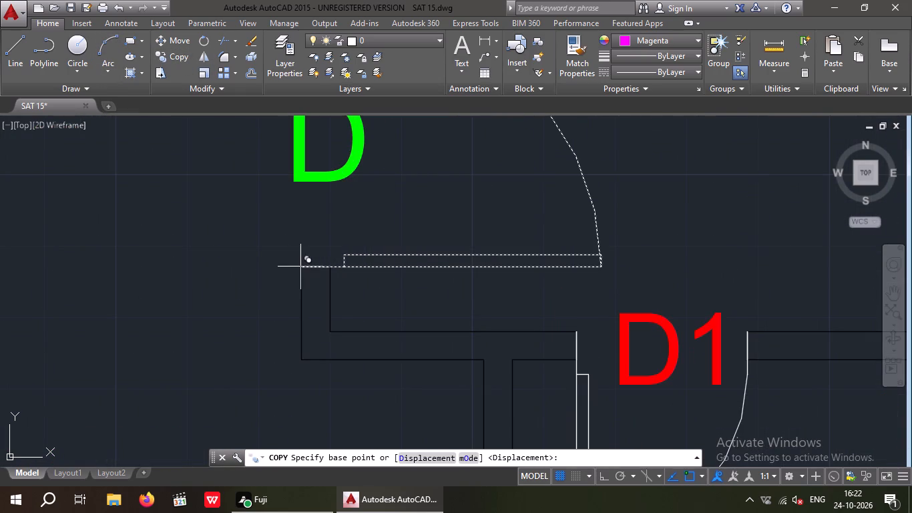
scroll(300, 261, down, 4)
middle_drag(321, 282, 463, 252)
scroll(441, 265, down, 3)
middle_drag(266, 294, 676, 271)
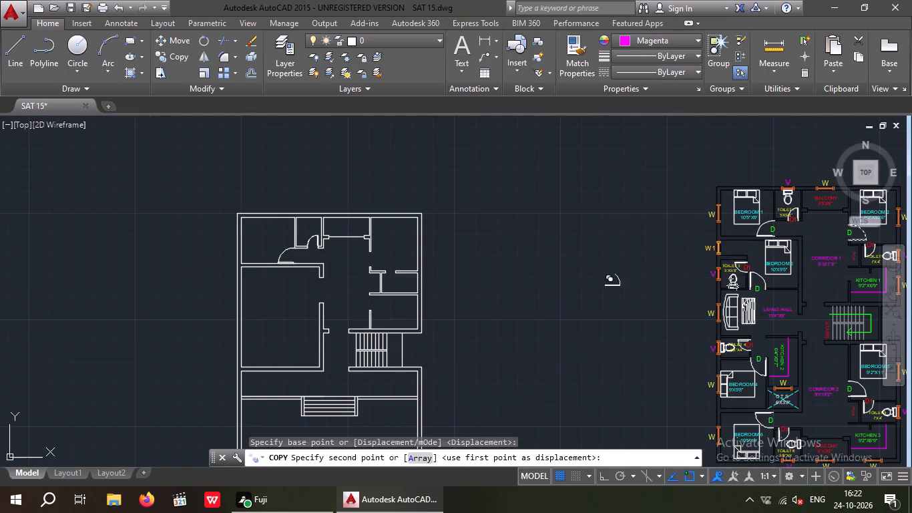
scroll(359, 256, up, 6)
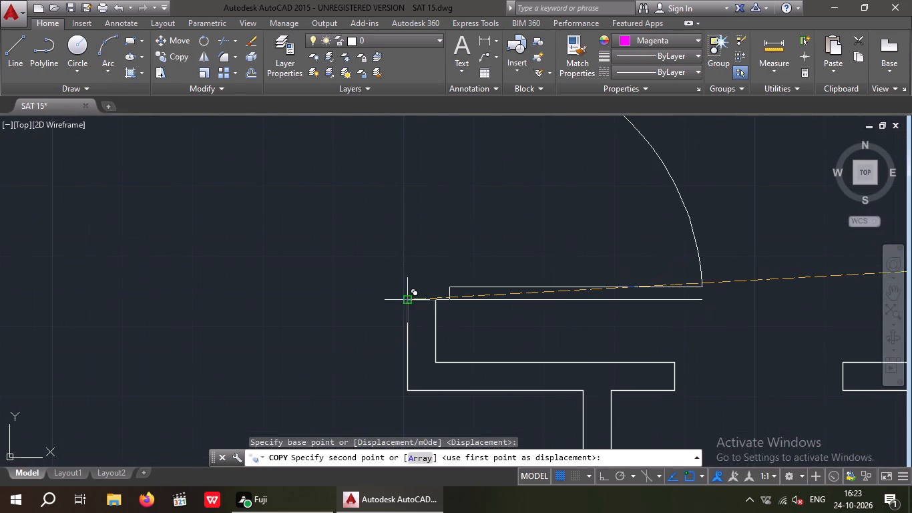
click(409, 298)
scroll(425, 277, down, 4)
key(Escape)
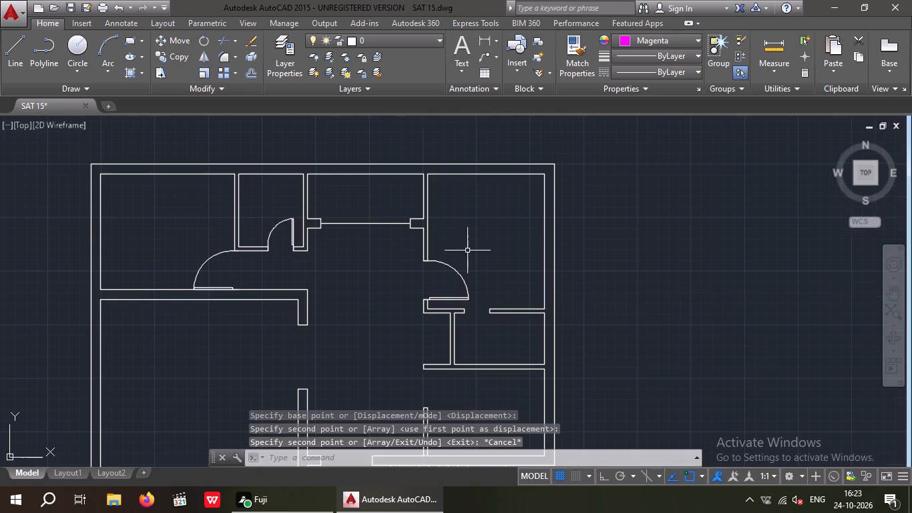
Copy Toilet 2's door from the furnished plan to the upper jamb corner of the matching toilet opening in the white plan.
scroll(467, 250, down, 2)
middle_drag(178, 180, 136, 174)
middle_drag(581, 199, 344, 204)
scroll(705, 259, up, 2)
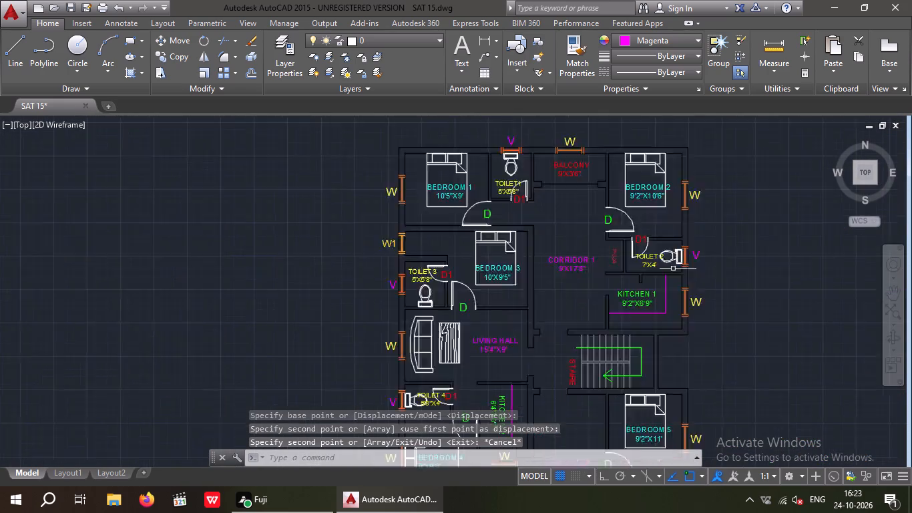
scroll(673, 269, up, 2)
scroll(535, 182, up, 2)
drag(535, 174, 457, 240)
click(461, 234)
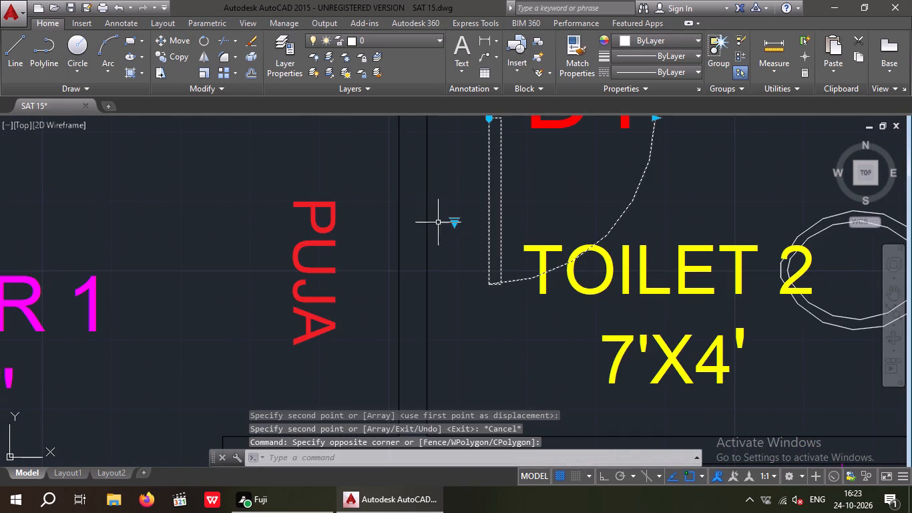
click(180, 57)
middle_drag(330, 156, 304, 344)
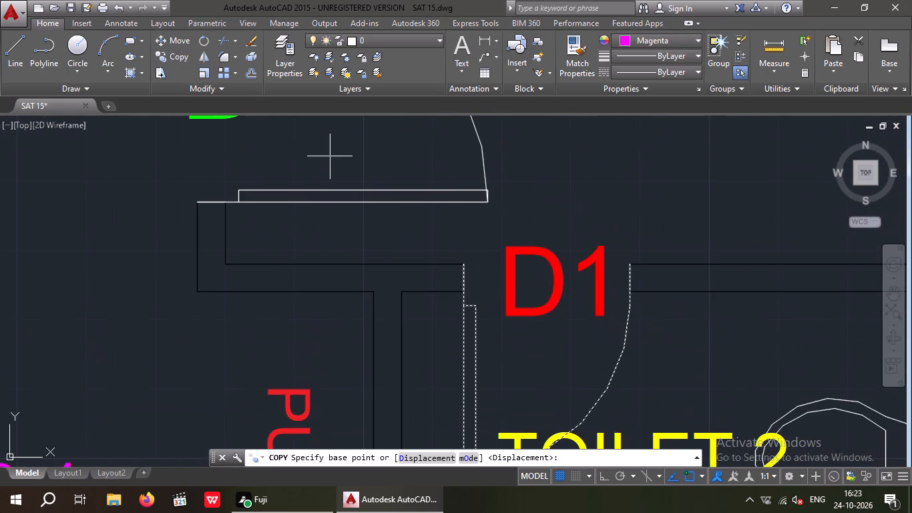
scroll(459, 247, up, 1)
click(467, 273)
scroll(484, 232, down, 4)
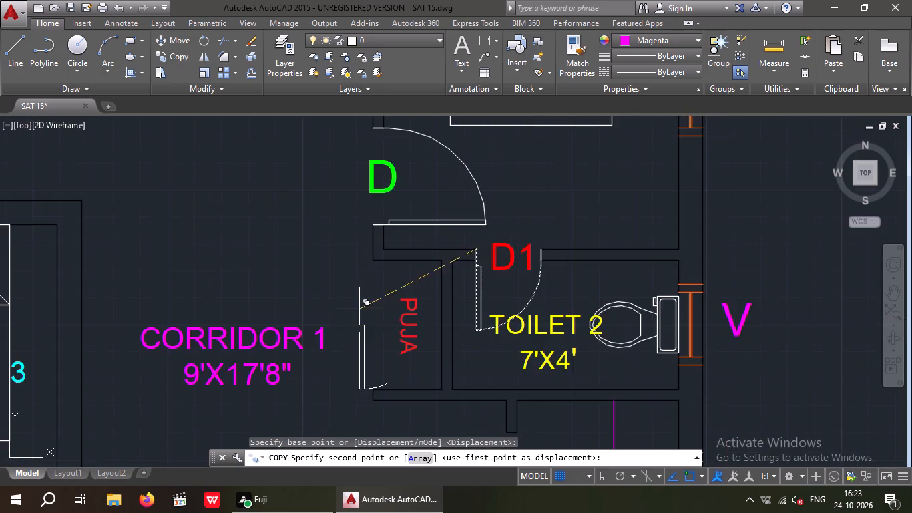
middle_drag(321, 287, 549, 240)
scroll(533, 238, down, 3)
middle_drag(367, 298, 770, 300)
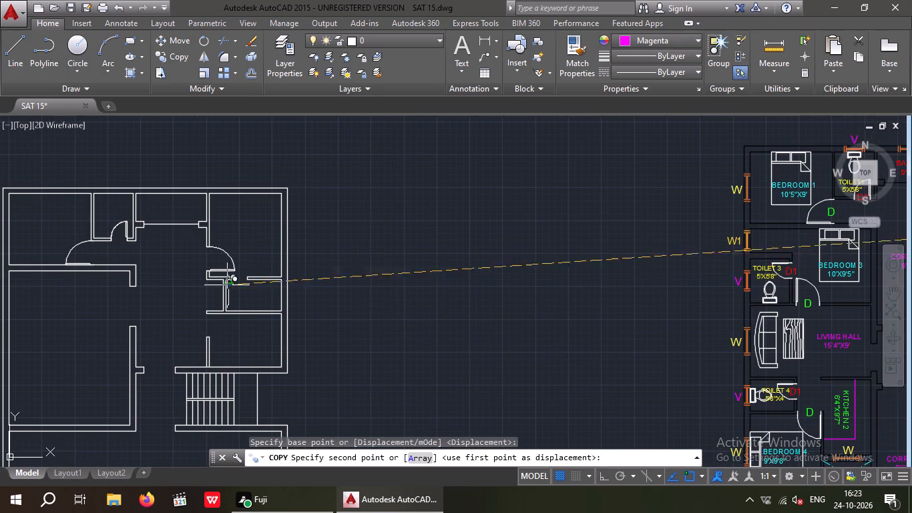
scroll(202, 264, up, 5)
click(349, 349)
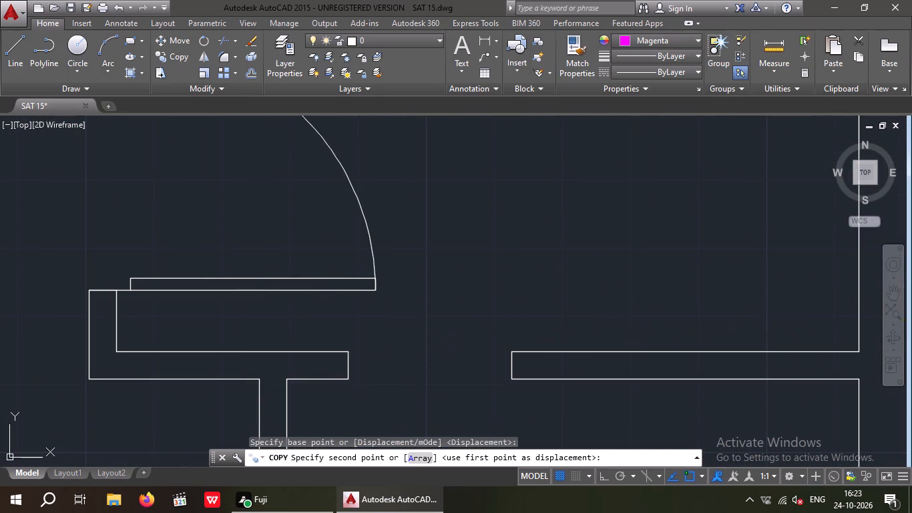
key(Escape)
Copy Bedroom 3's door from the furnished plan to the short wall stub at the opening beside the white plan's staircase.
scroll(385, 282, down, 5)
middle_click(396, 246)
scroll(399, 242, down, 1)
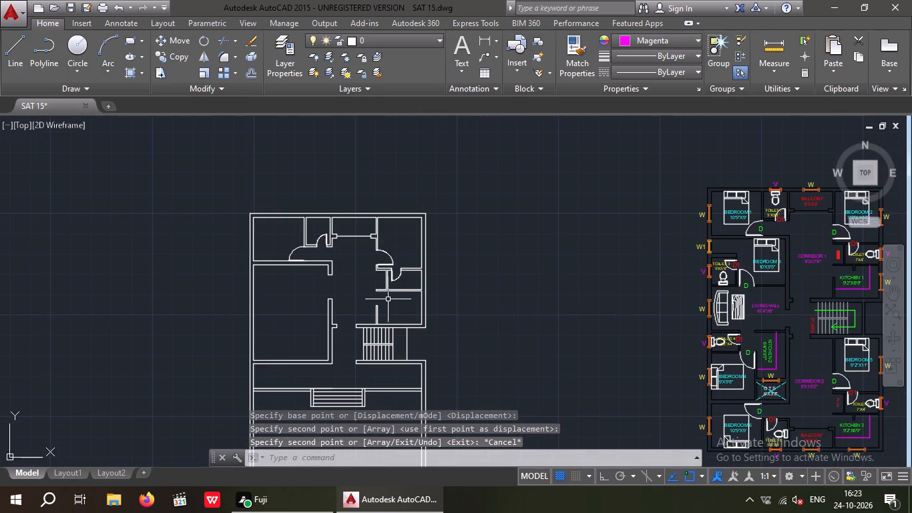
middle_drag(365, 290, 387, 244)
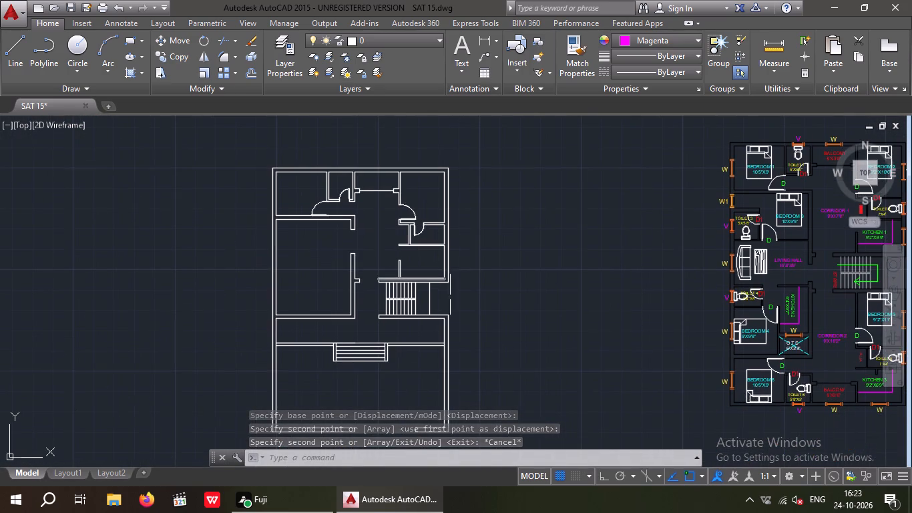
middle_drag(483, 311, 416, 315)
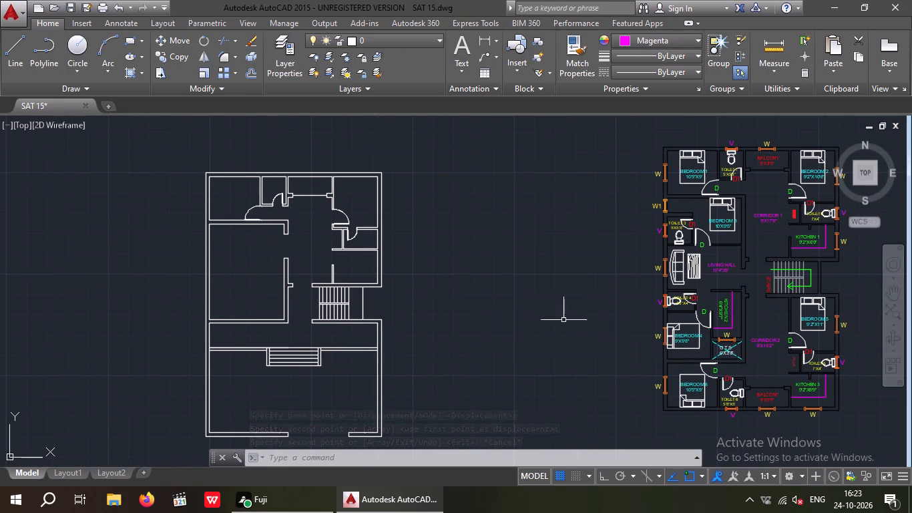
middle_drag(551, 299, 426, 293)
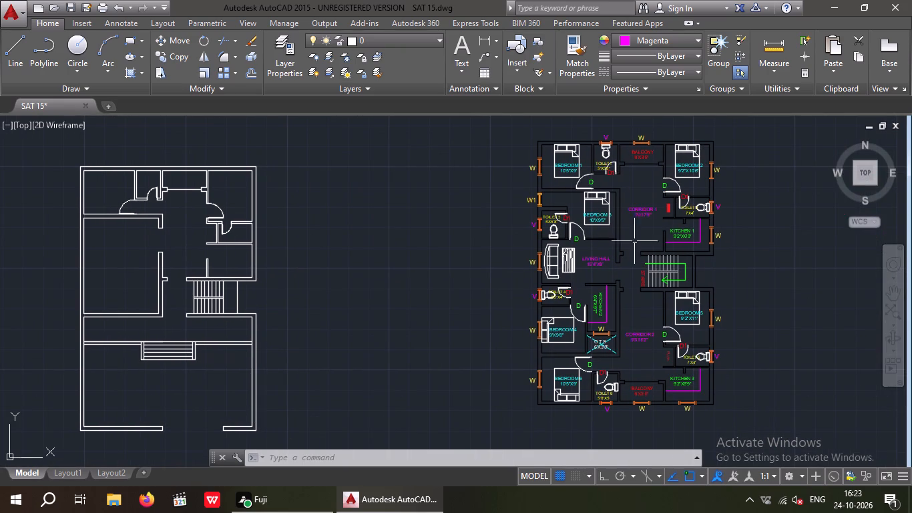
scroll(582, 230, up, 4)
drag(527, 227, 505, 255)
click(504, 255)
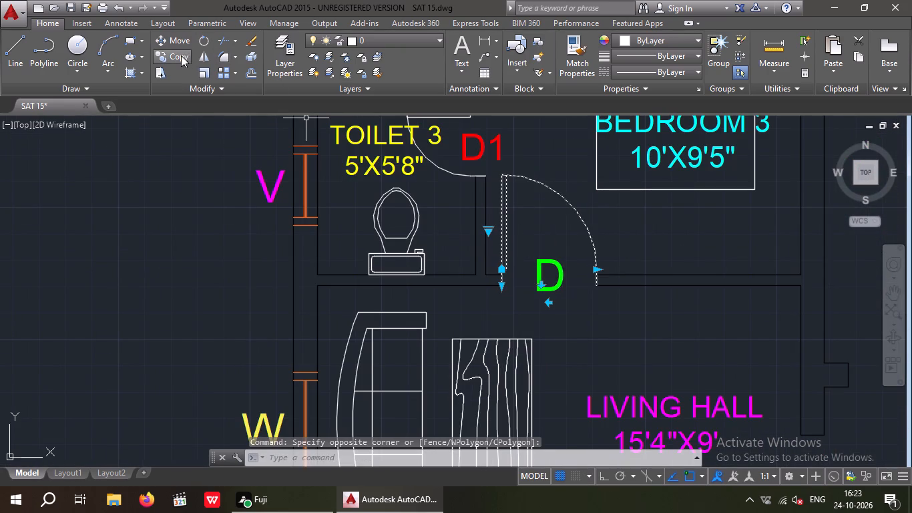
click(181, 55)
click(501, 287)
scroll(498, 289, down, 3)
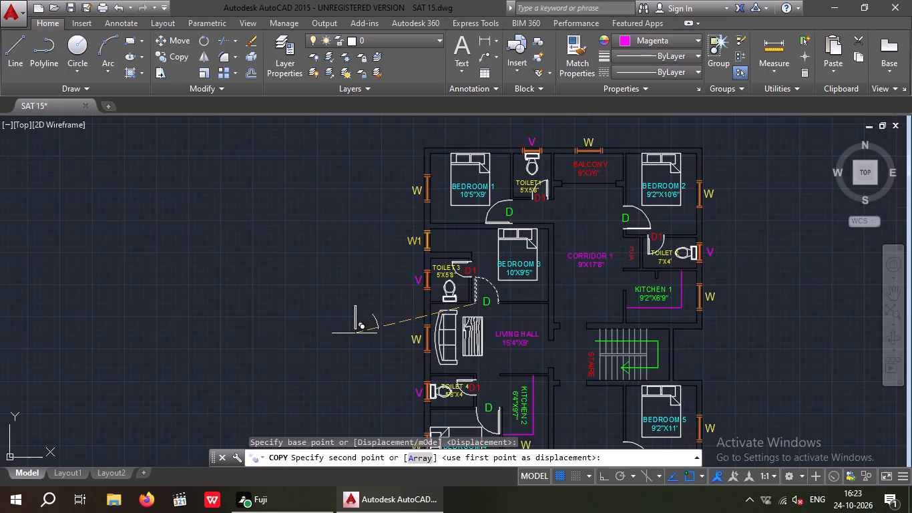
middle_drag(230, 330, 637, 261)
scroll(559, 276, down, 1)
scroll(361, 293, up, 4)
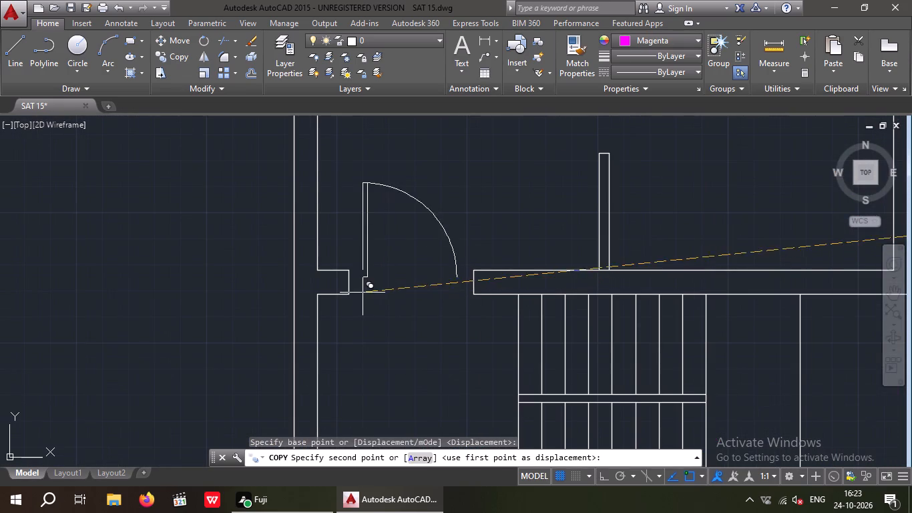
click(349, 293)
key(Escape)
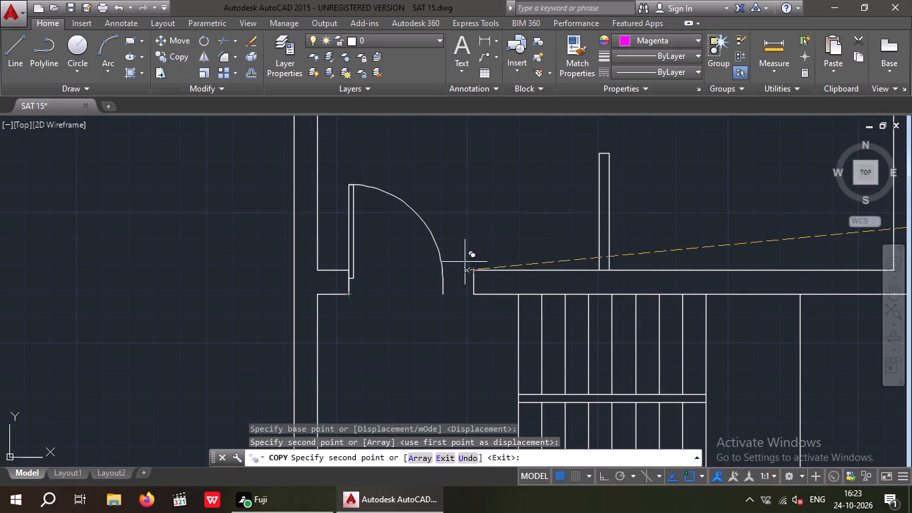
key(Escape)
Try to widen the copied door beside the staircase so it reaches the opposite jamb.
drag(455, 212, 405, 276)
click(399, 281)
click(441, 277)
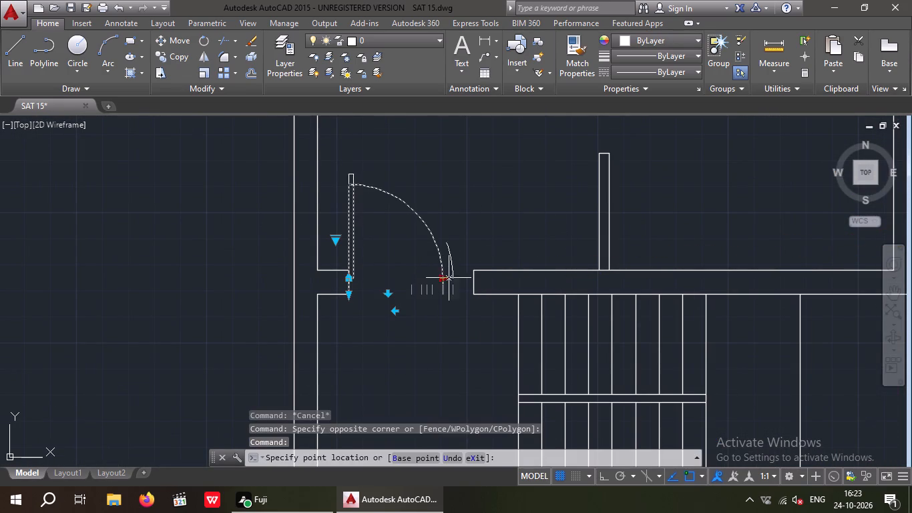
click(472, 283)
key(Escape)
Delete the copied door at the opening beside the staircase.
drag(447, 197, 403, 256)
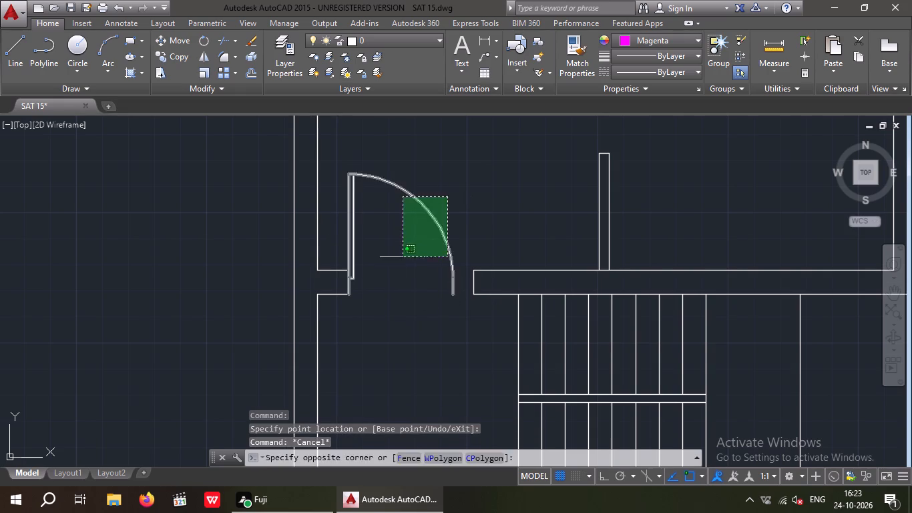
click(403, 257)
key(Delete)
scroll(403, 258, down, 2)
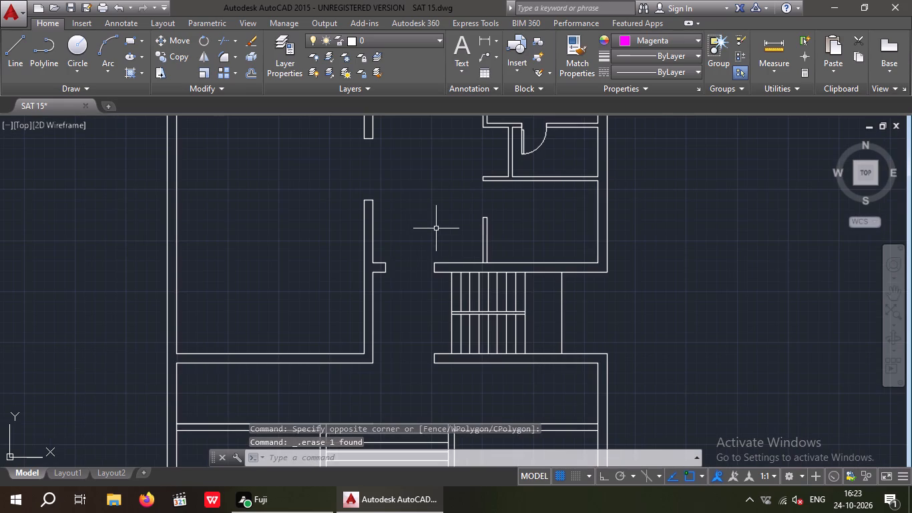
Insert the Door - Imperial block at scale 1.5 in X, Y and Z inside the large room west of the staircase.
scroll(436, 229, up, 1)
click(521, 49)
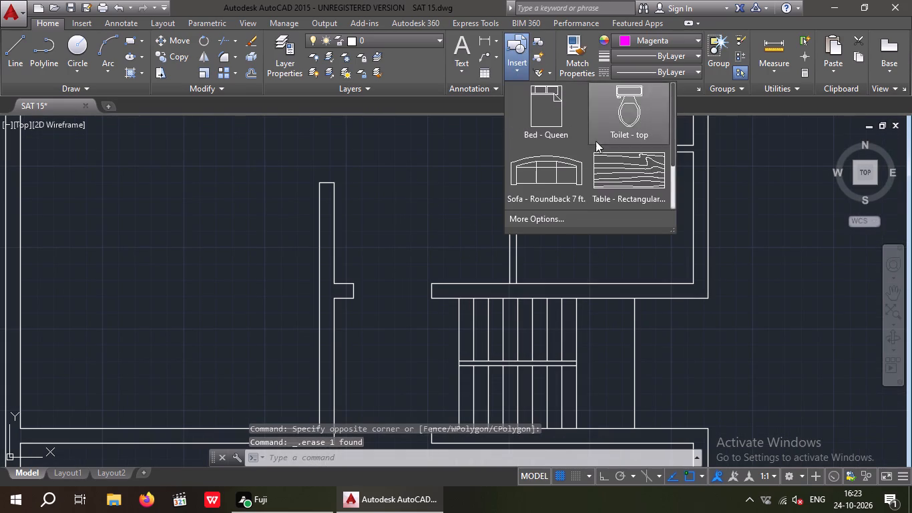
click(559, 220)
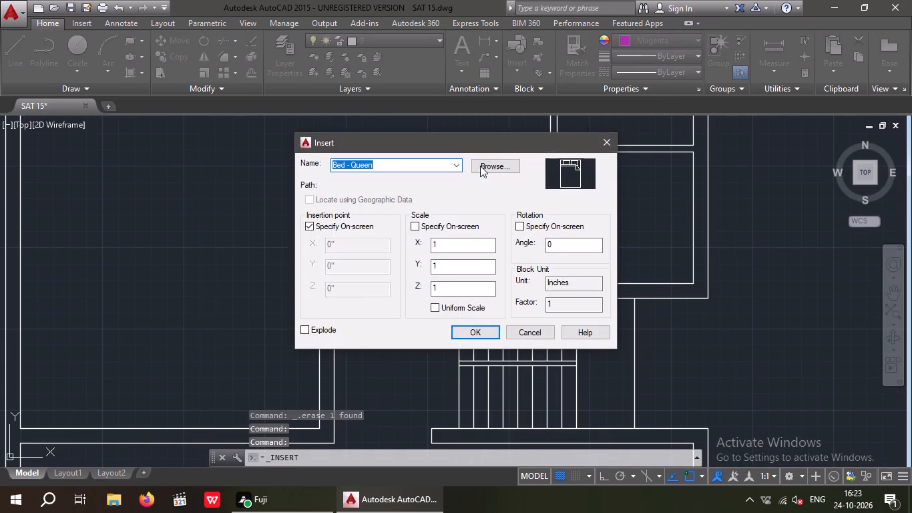
click(457, 167)
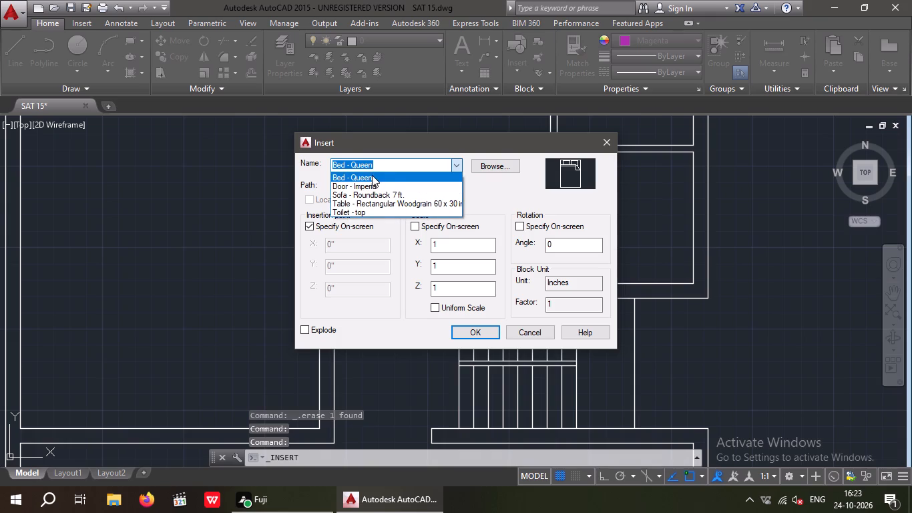
click(373, 188)
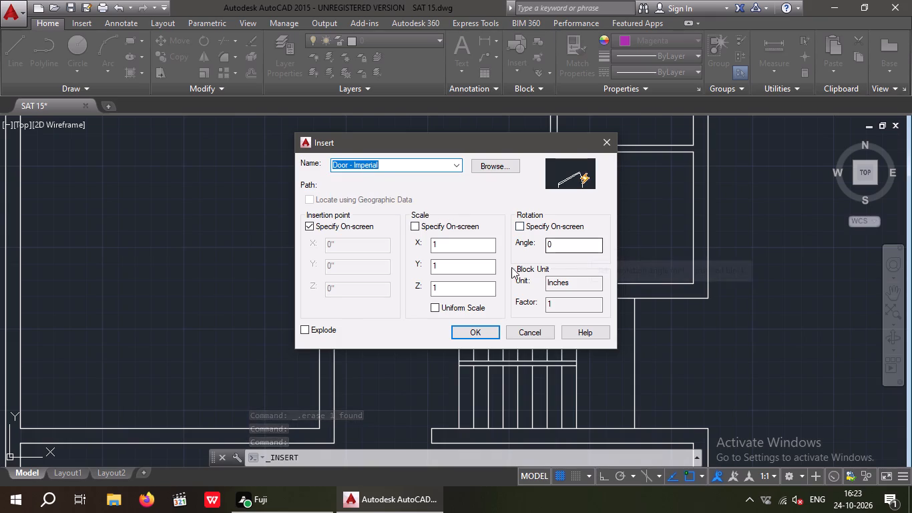
click(447, 248)
text(.5)
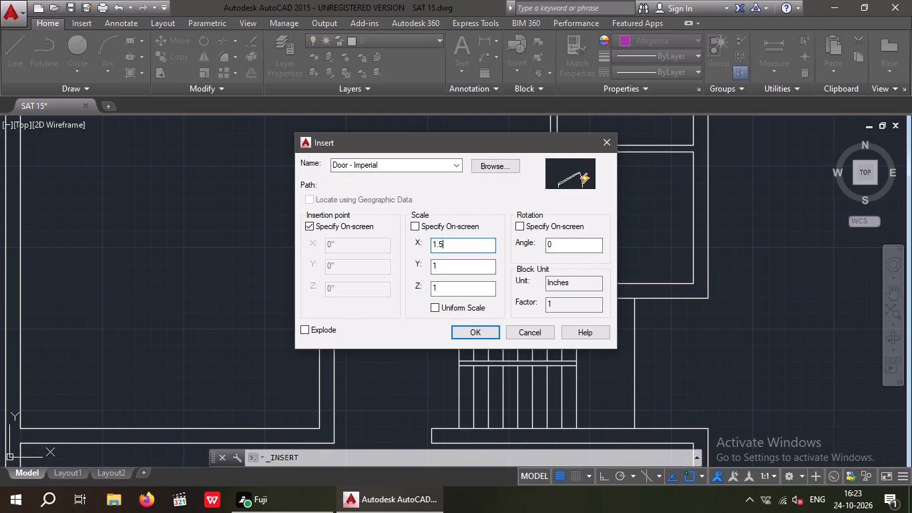
click(444, 274)
click(449, 266)
text(.5)
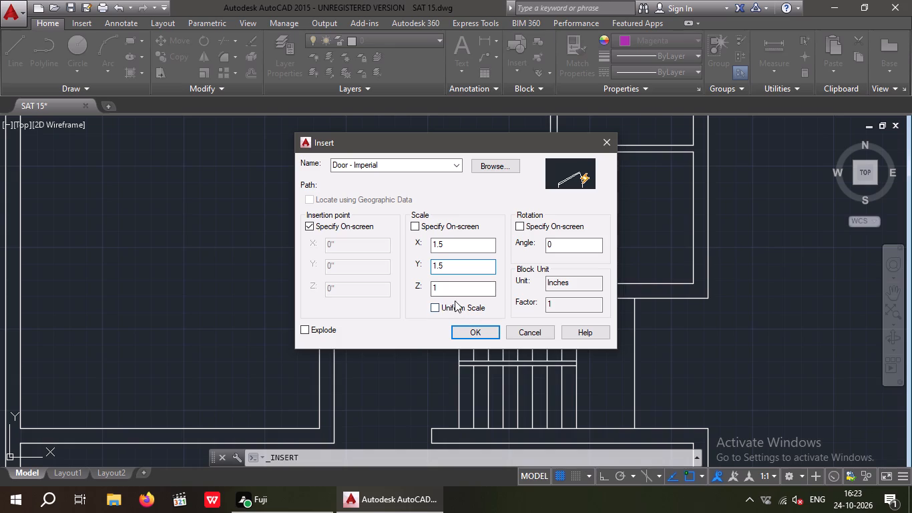
click(445, 288)
text(.5.)
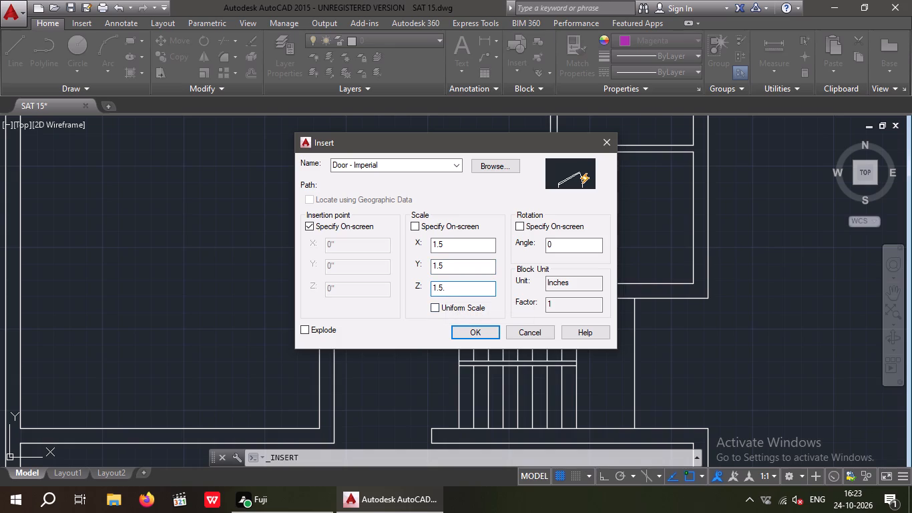
key(BackSpace)
click(470, 330)
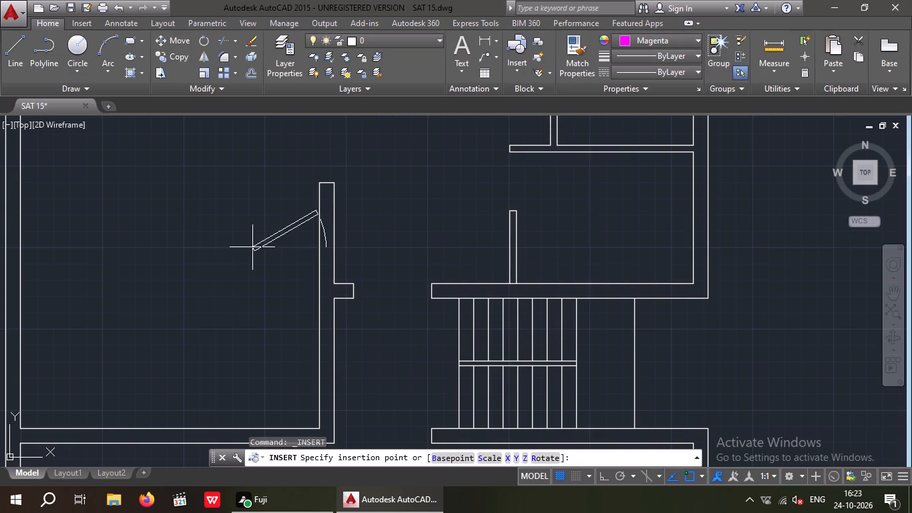
click(172, 236)
key(Escape)
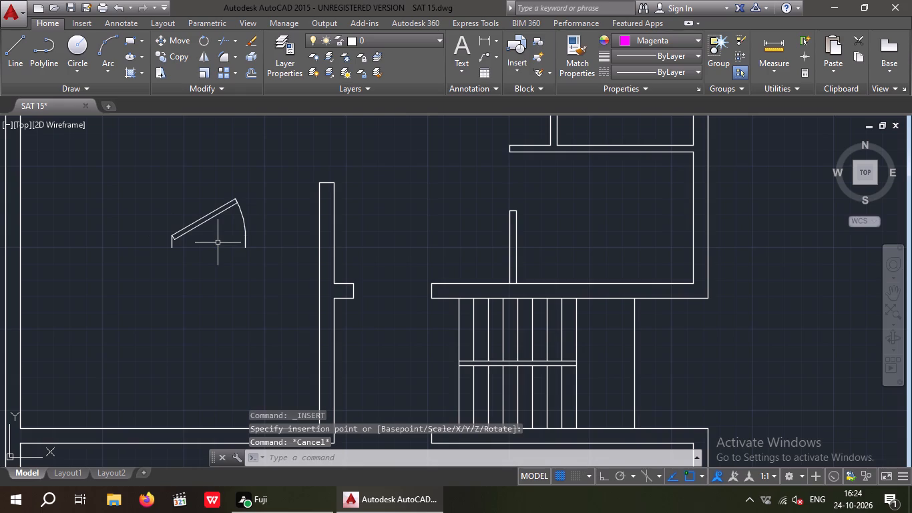
Set the inserted door's opening angle to Open 90º.
drag(214, 256, 206, 248)
click(187, 197)
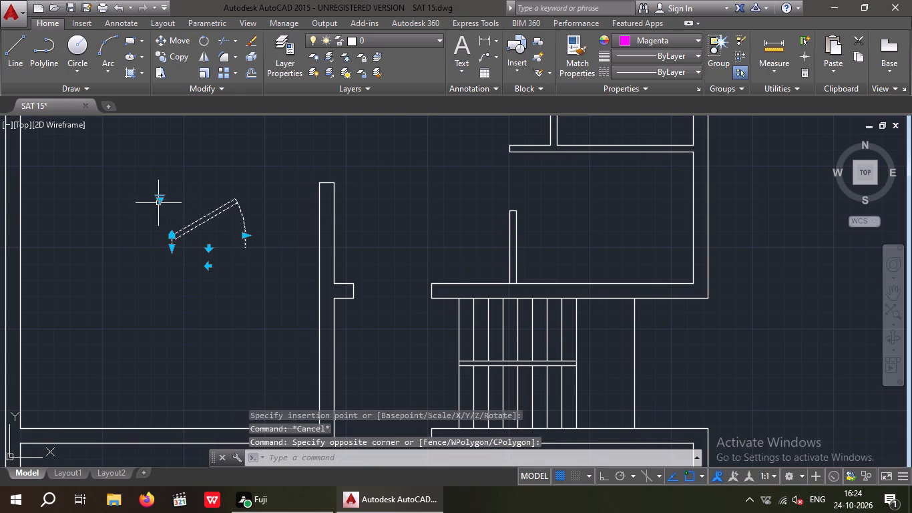
click(160, 198)
click(210, 248)
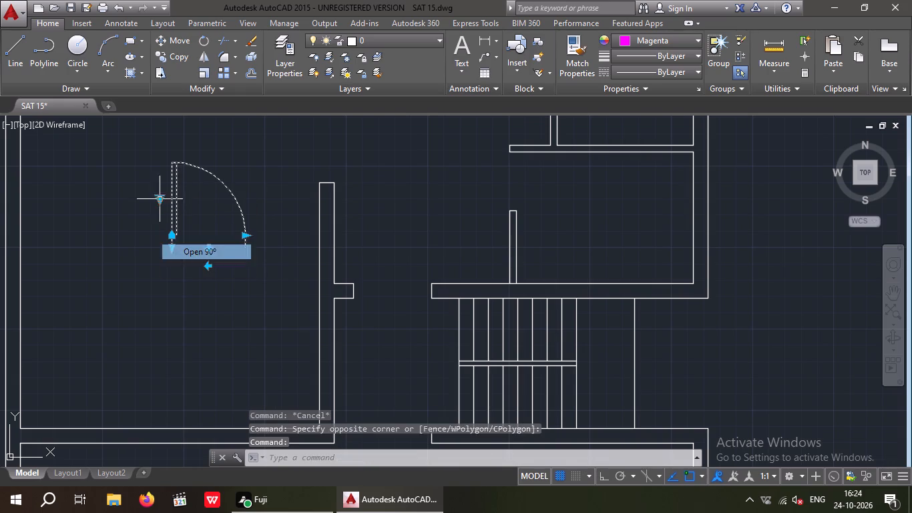
key(Escape)
Move the inserted door by its hinge-side base corner onto the lower corner of the wall stub at the opening beside the staircase.
drag(244, 168, 220, 221)
click(210, 230)
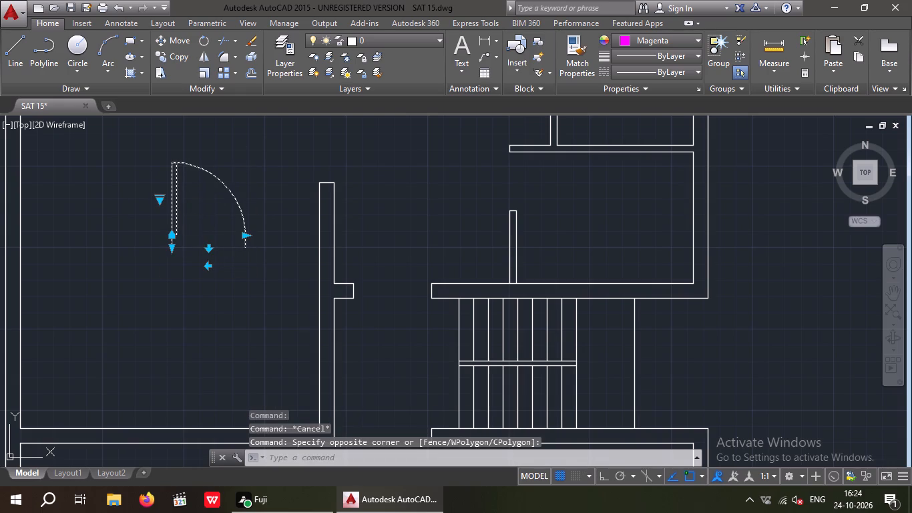
click(173, 59)
key(Escape)
drag(218, 125, 188, 232)
click(188, 232)
click(175, 43)
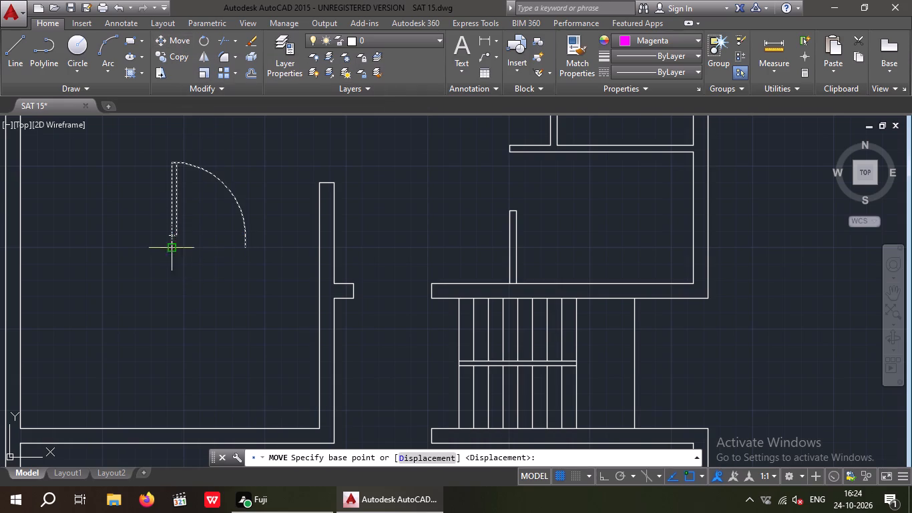
click(170, 250)
scroll(345, 303, up, 2)
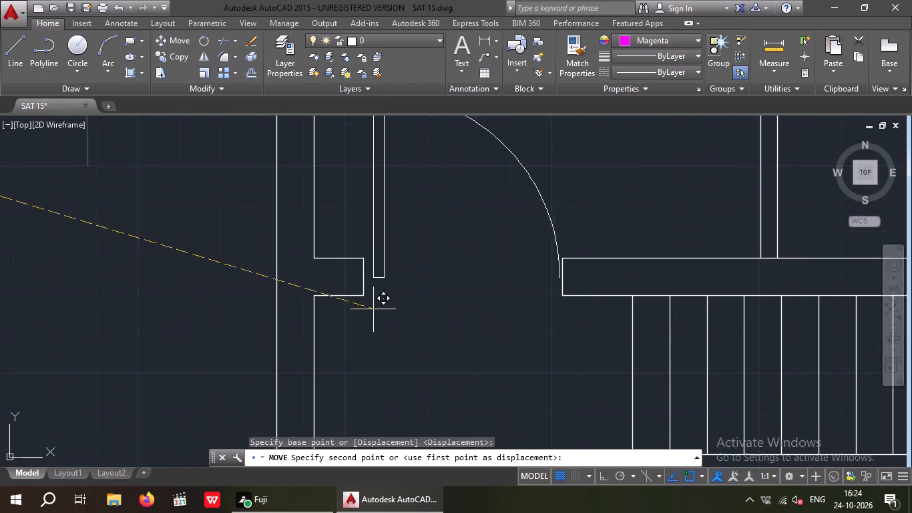
click(364, 296)
key(Escape)
Stretch the door's width to the opposite jamb of the opening beside the staircase.
drag(561, 206, 505, 248)
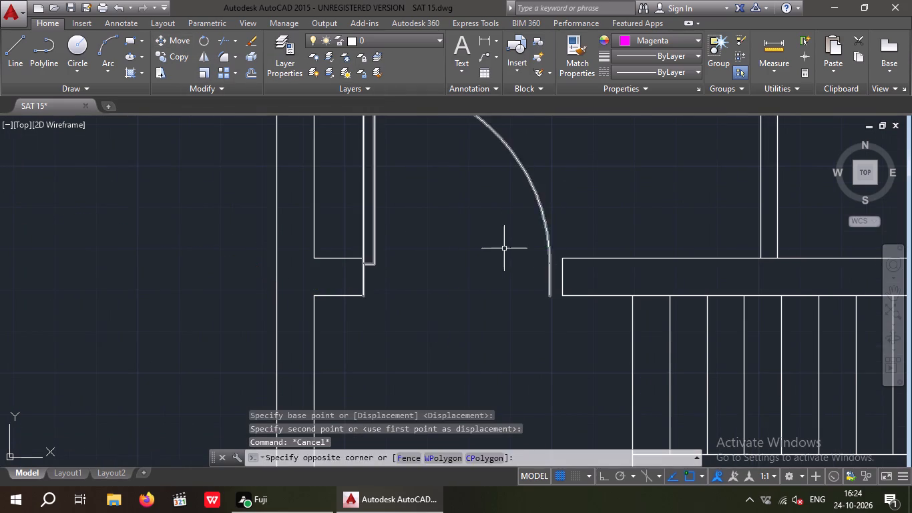
click(504, 248)
click(549, 266)
click(560, 269)
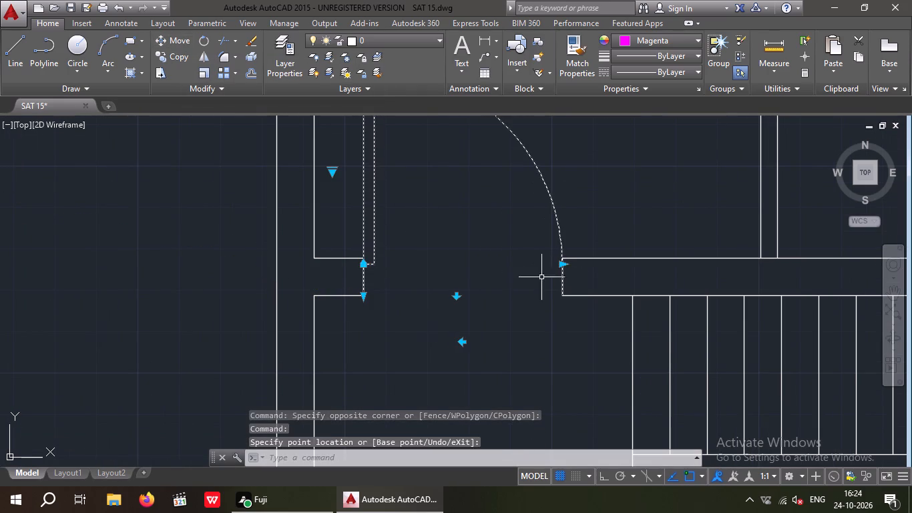
key(Escape)
Trim the left side wall's inner line between the two parallel thin-wall lines that meet it beside the front steps.
scroll(504, 292, down, 3)
middle_drag(493, 296, 453, 310)
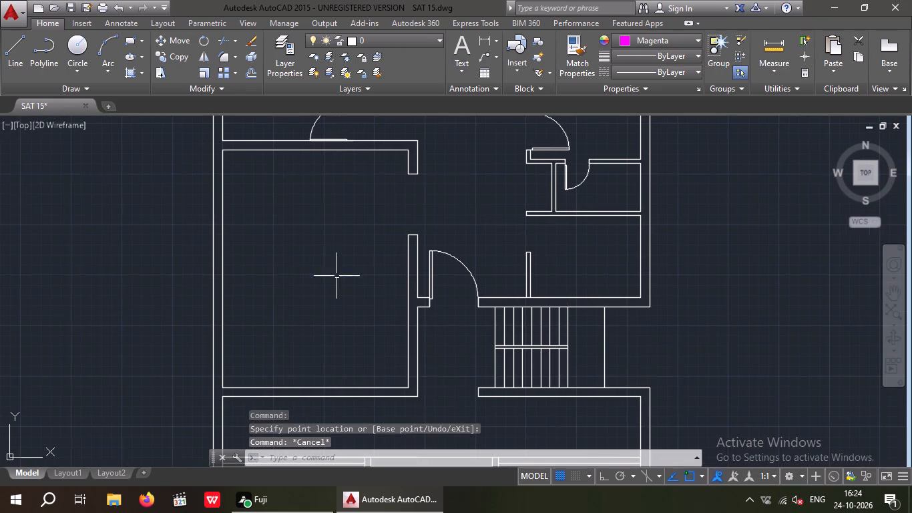
scroll(407, 288, down, 1)
middle_drag(399, 296, 250, 295)
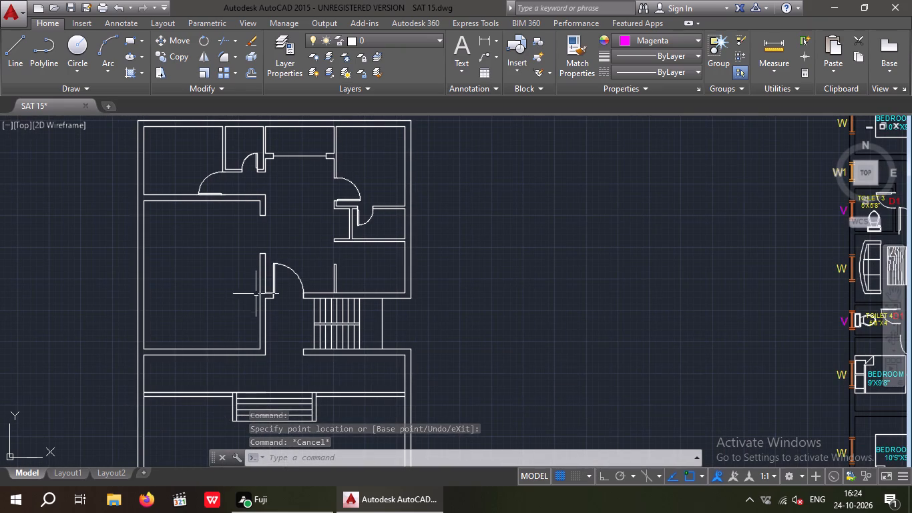
middle_drag(287, 331, 294, 332)
scroll(298, 327, down, 2)
middle_drag(294, 328, 327, 310)
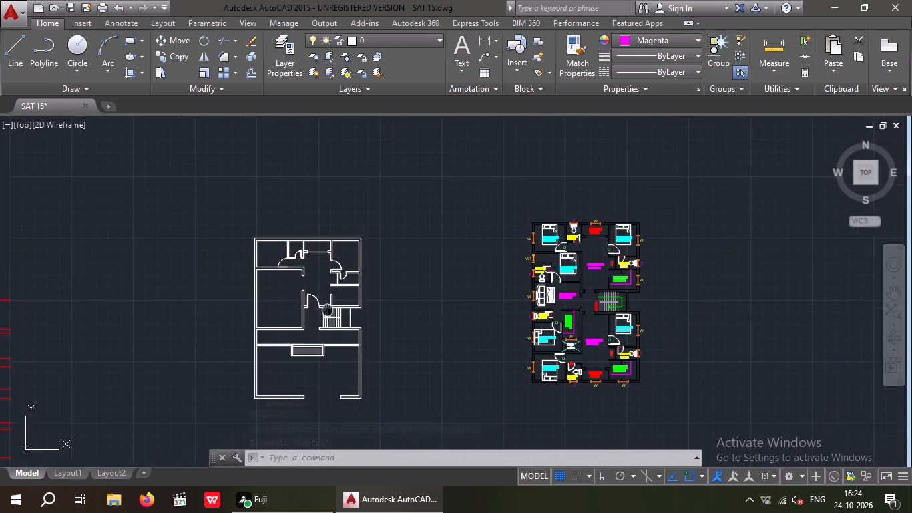
middle_drag(327, 310, 339, 299)
scroll(330, 298, up, 1)
middle_drag(330, 302, 375, 293)
scroll(270, 333, up, 2)
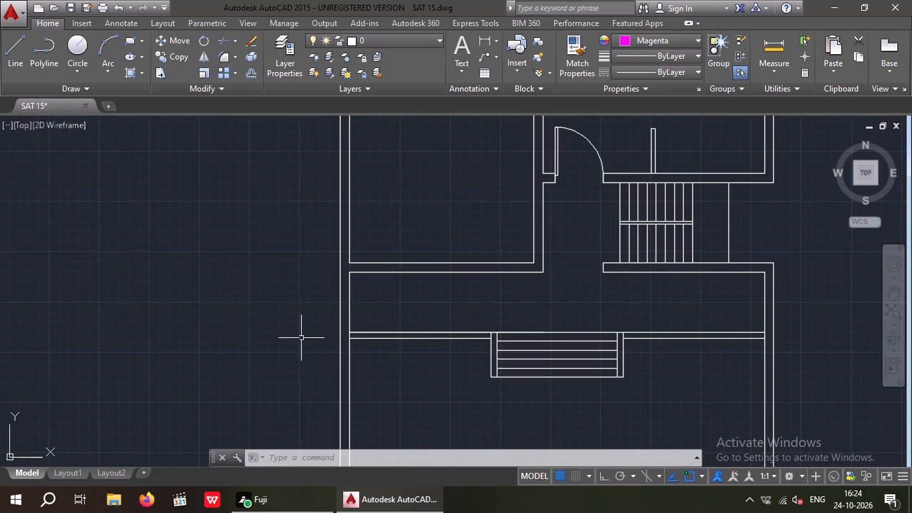
key(t)
key(r)
key(space)
key(space)
scroll(352, 337, up, 3)
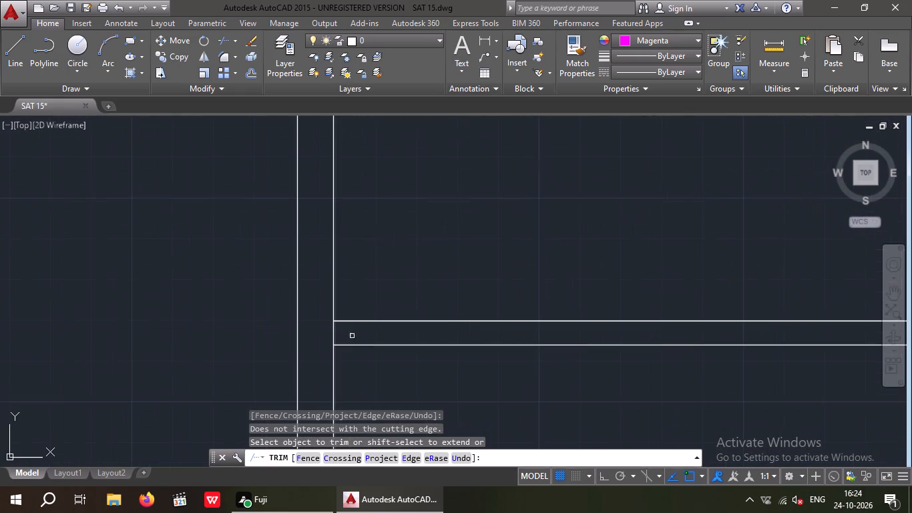
click(334, 333)
Trim the right side wall's inner line between the two parallel thin-wall lines that meet it beside the front steps.
scroll(322, 335, down, 4)
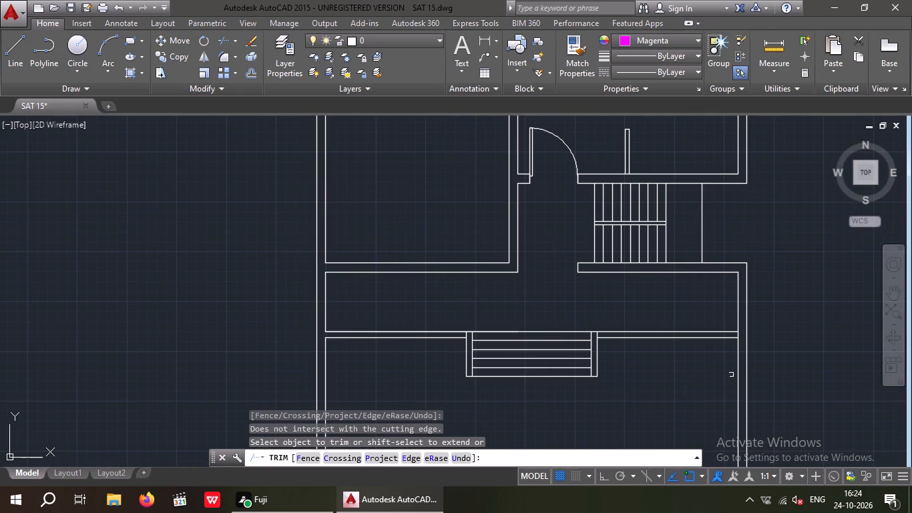
scroll(740, 336, up, 4)
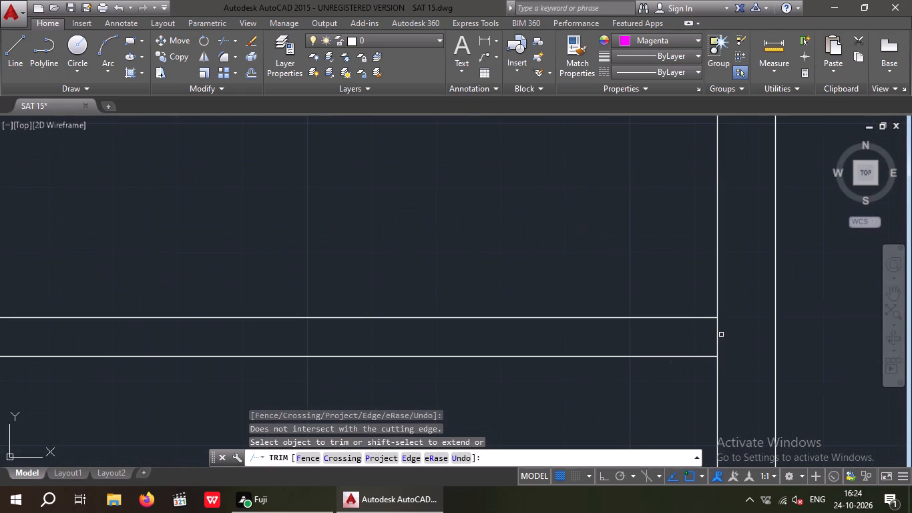
click(717, 339)
scroll(712, 339, down, 3)
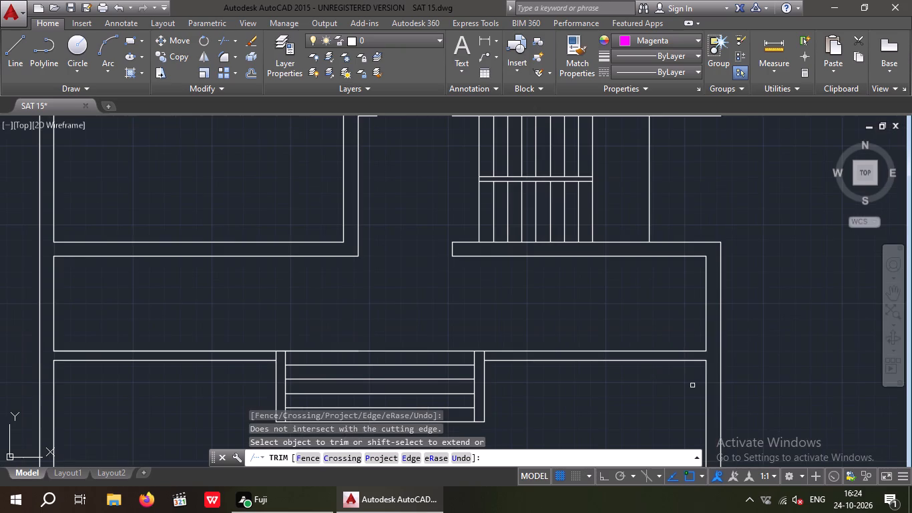
middle_drag(692, 385, 634, 355)
scroll(632, 353, down, 2)
middle_drag(609, 363, 620, 323)
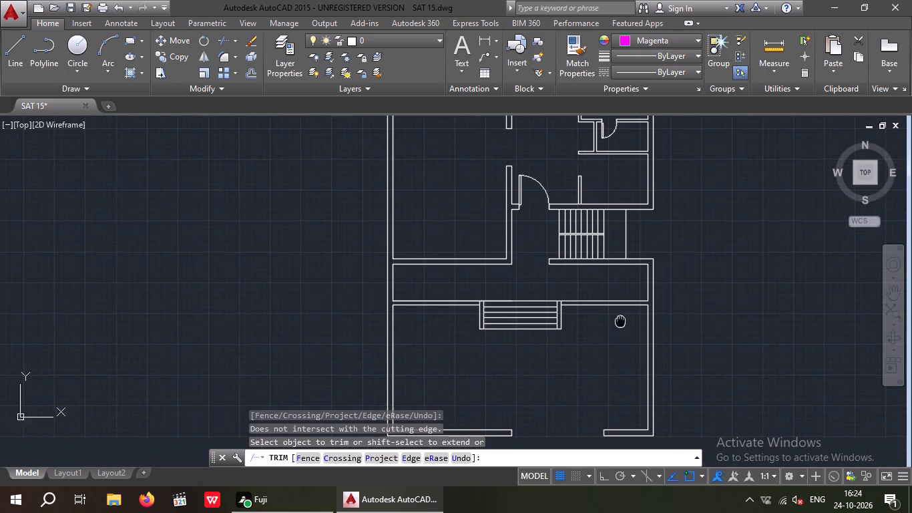
scroll(617, 318, down, 1)
key(Escape)
key(Escape)
Draw a straight line with Ortho on across the outer left wall at the midpoint of the top-left room's inner wall line.
scroll(541, 180, up, 1)
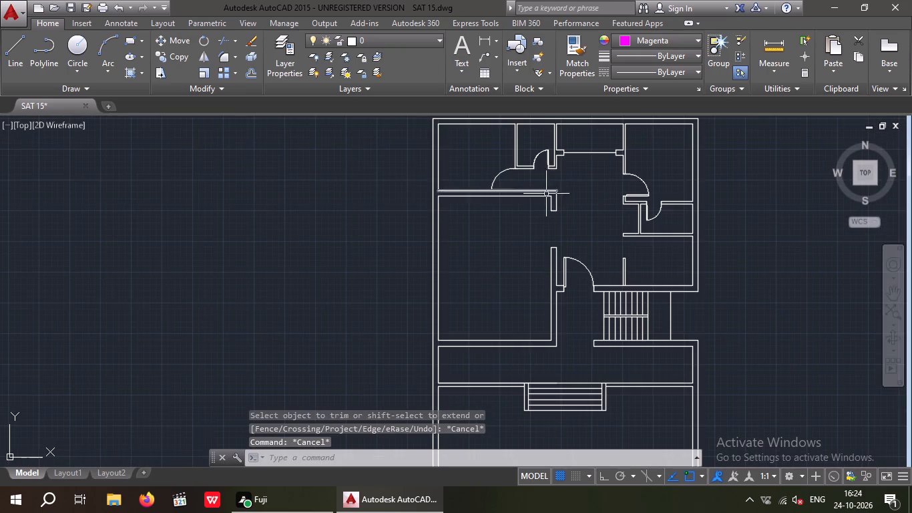
middle_drag(546, 194, 461, 269)
middle_drag(494, 251, 505, 233)
scroll(503, 240, down, 1)
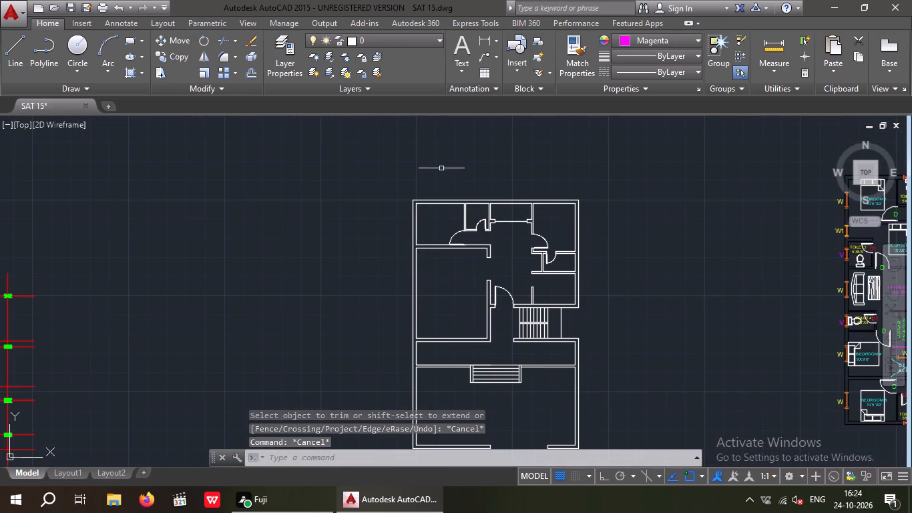
middle_drag(422, 218, 308, 268)
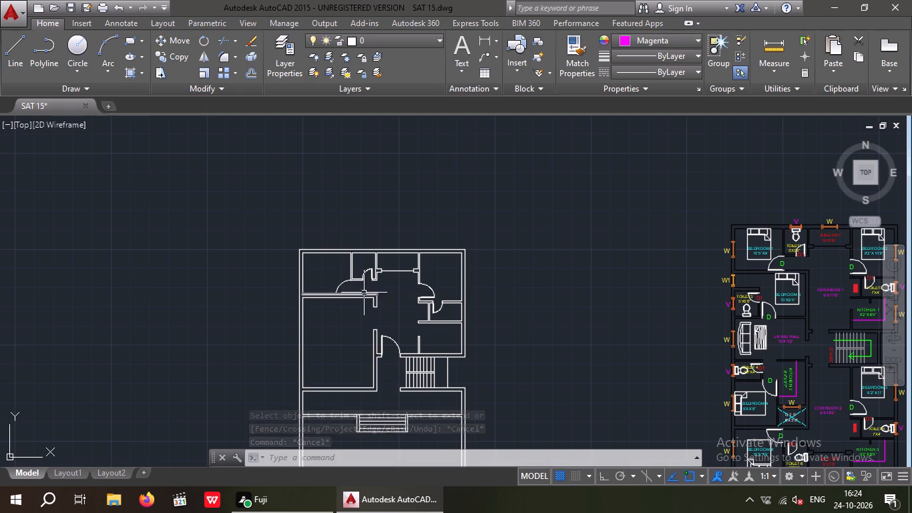
key(l)
key(space)
scroll(301, 267, up, 3)
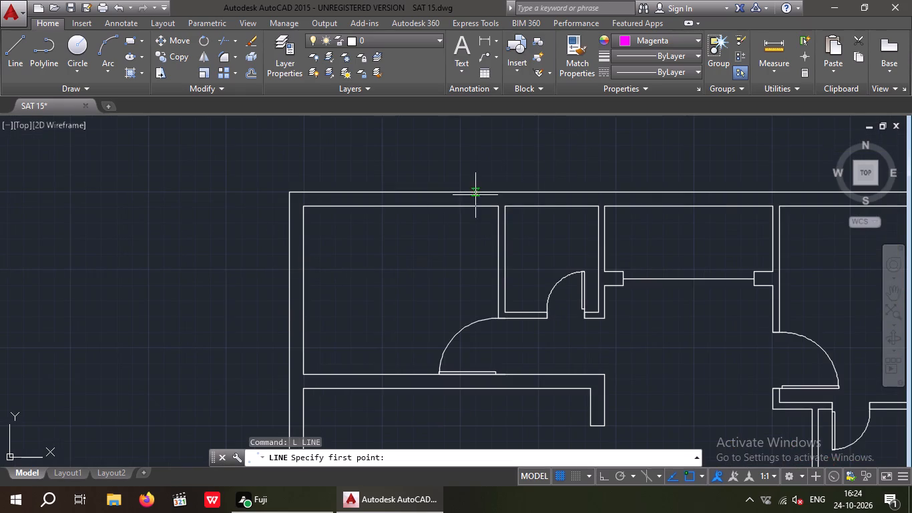
scroll(316, 267, up, 2)
scroll(281, 302, down, 1)
drag(280, 317, 272, 319)
scroll(254, 321, up, 2)
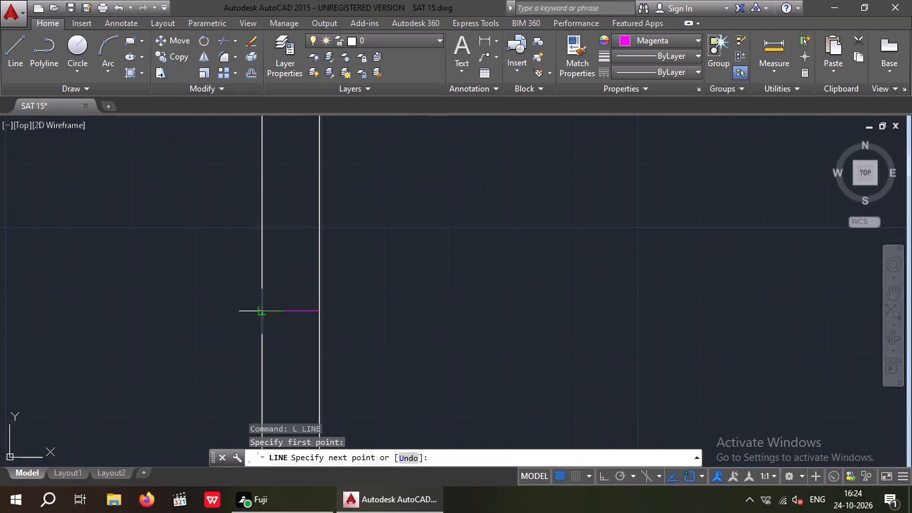
click(600, 472)
click(261, 313)
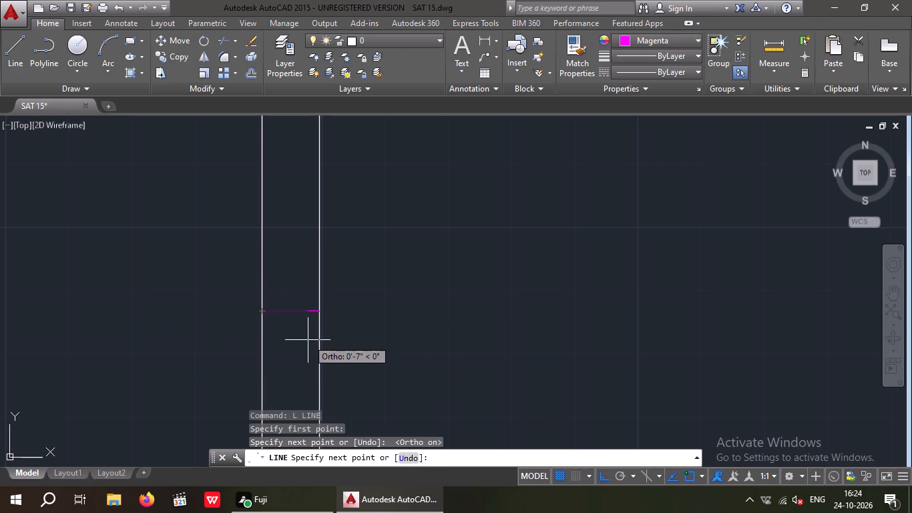
key(Escape)
key(Escape)
Offset the line crossing the top-left room's outer wall by 1'6" to both its upper and lower sides.
key(o)
key(Return)
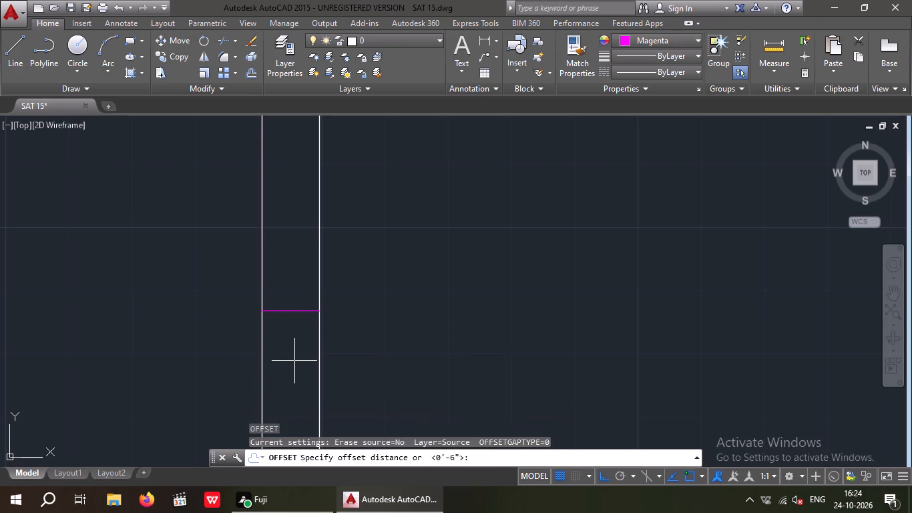
key(1)
key(apostrophe)
key(6)
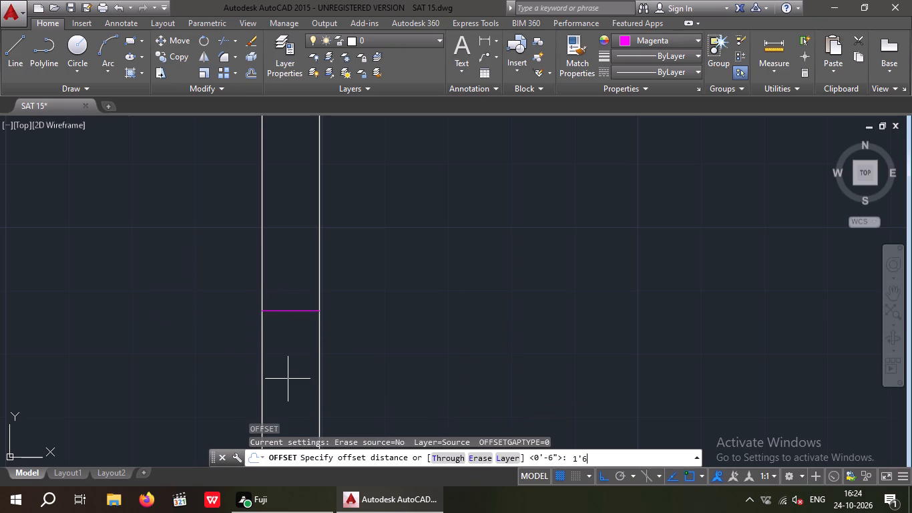
key(shift+quotedbl)
key(Return)
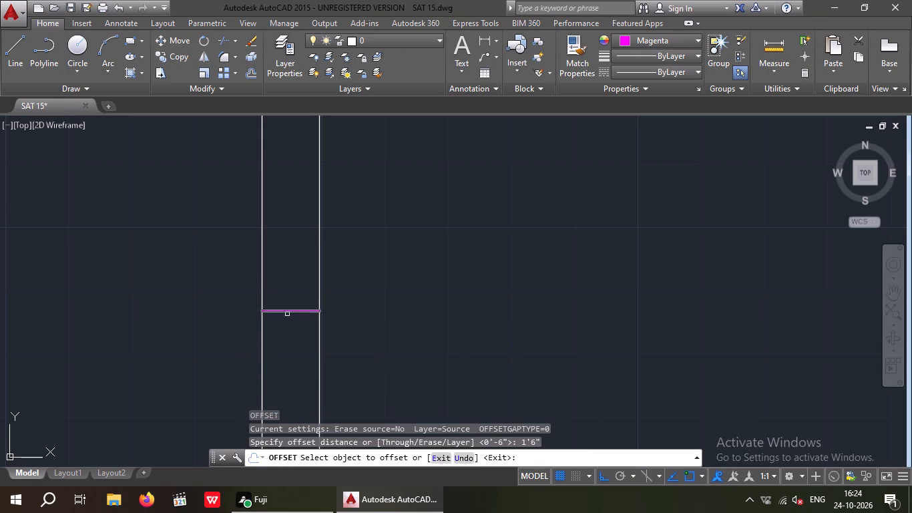
drag(290, 311, 281, 291)
click(271, 209)
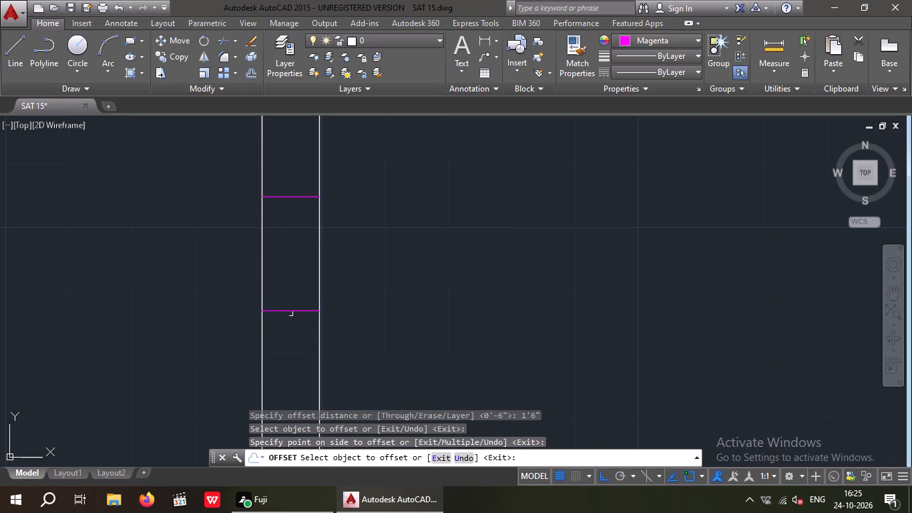
drag(292, 311, 308, 348)
click(306, 363)
scroll(292, 263, down, 3)
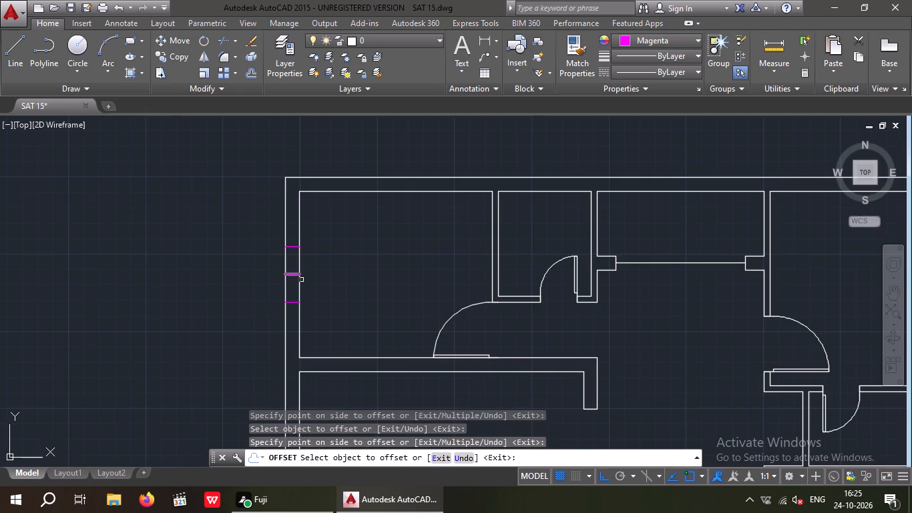
key(Escape)
key(Escape)
Offset the upper cross line 3" upward and the lower cross line 3" downward in the top-left room's outer wall.
key(o)
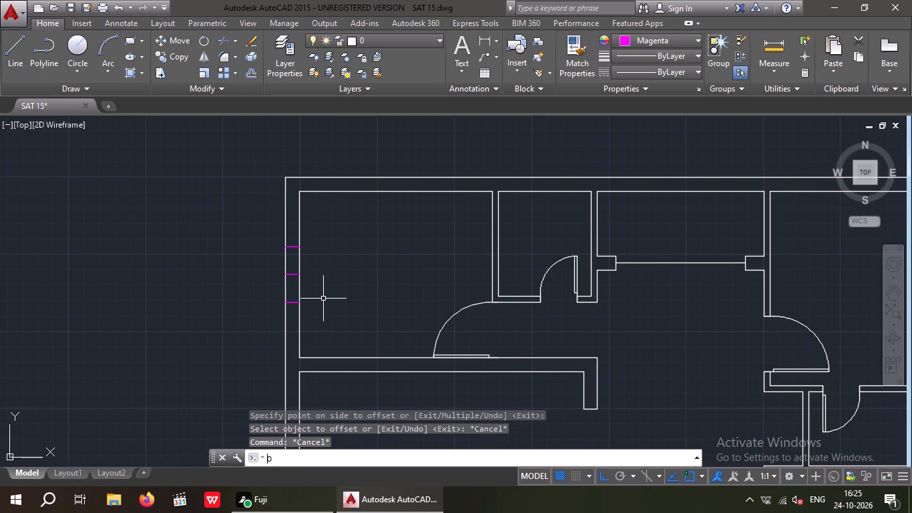
key(Return)
key(3)
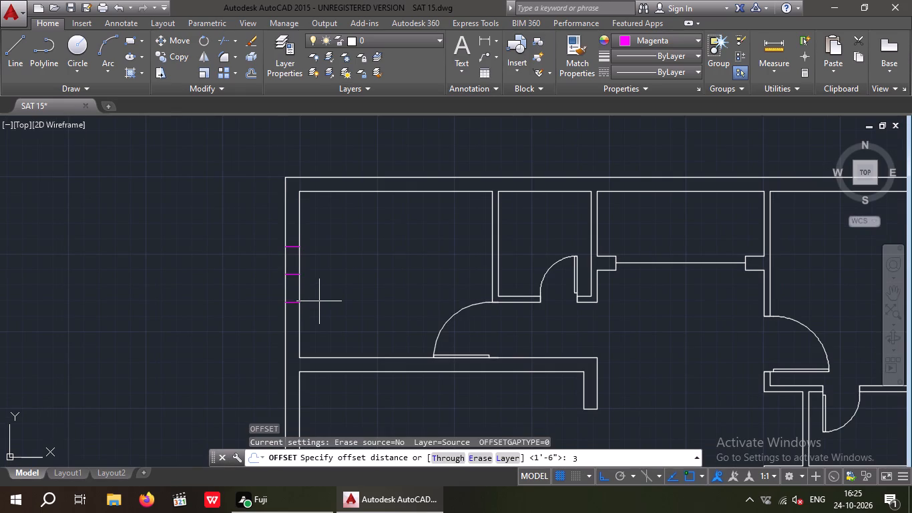
key(shift+quotedbl)
key(Return)
scroll(298, 235, up, 2)
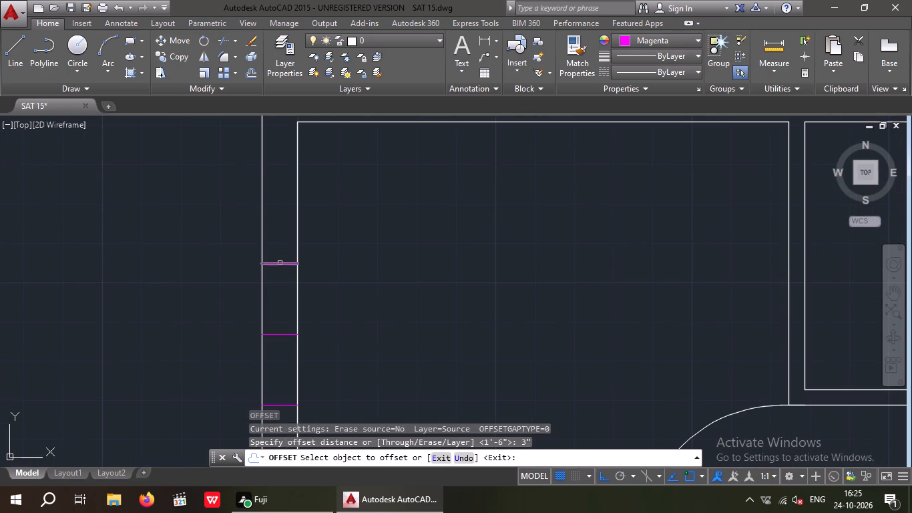
drag(280, 263, 274, 241)
click(270, 219)
scroll(270, 219, down, 2)
scroll(274, 299, up, 2)
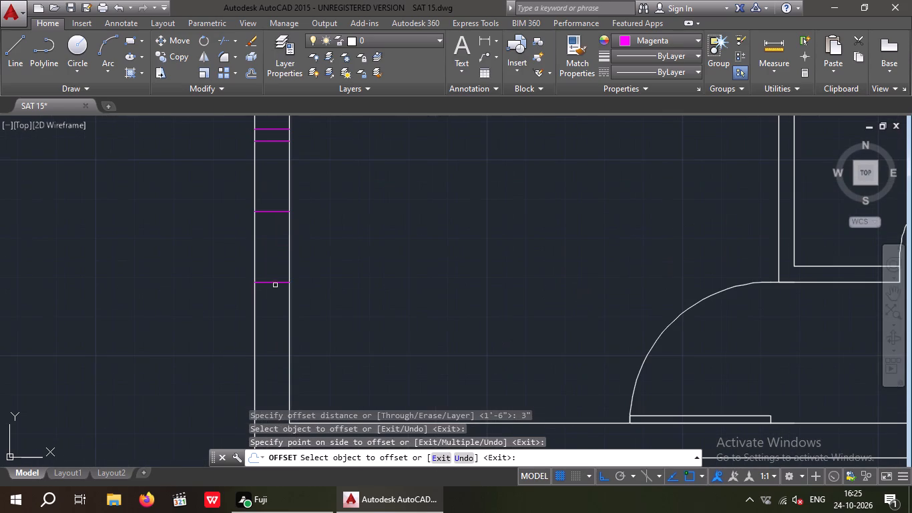
drag(276, 283, 274, 297)
click(274, 308)
key(Escape)
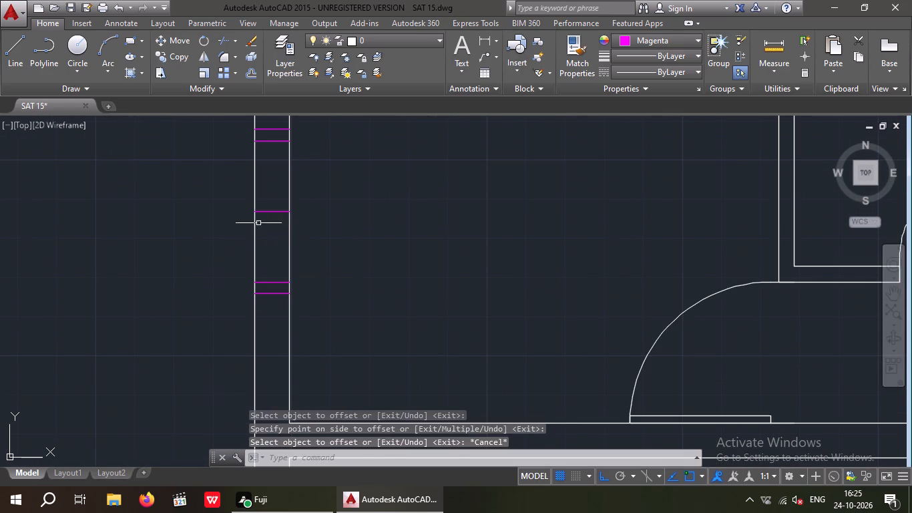
Erase the middle cross line between the two pairs of window end lines in the top-left room's outer wall.
click(280, 216)
click(269, 200)
key(Delete)
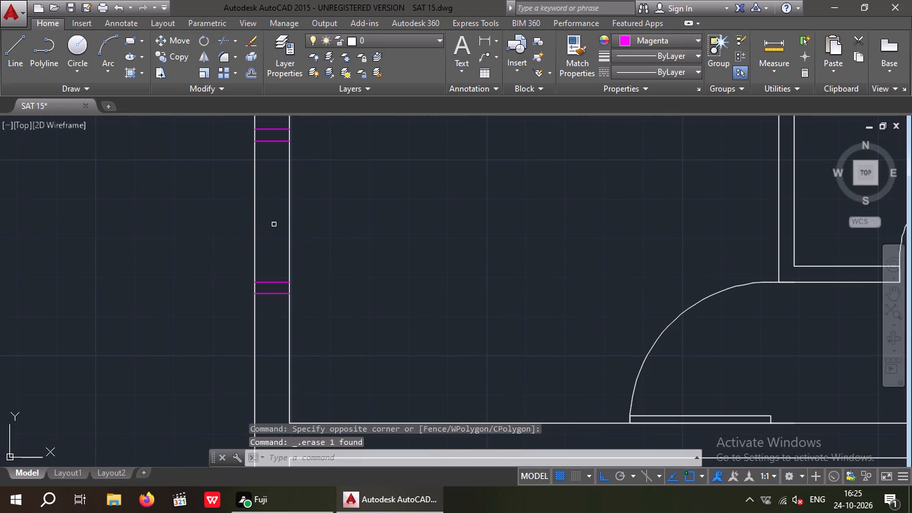
Draw a vertical centre line between the midpoints of the two inner window end lines in the top-left room's outer wall.
scroll(274, 226, down, 1)
key(Escape)
key(Escape)
key(l)
key(Return)
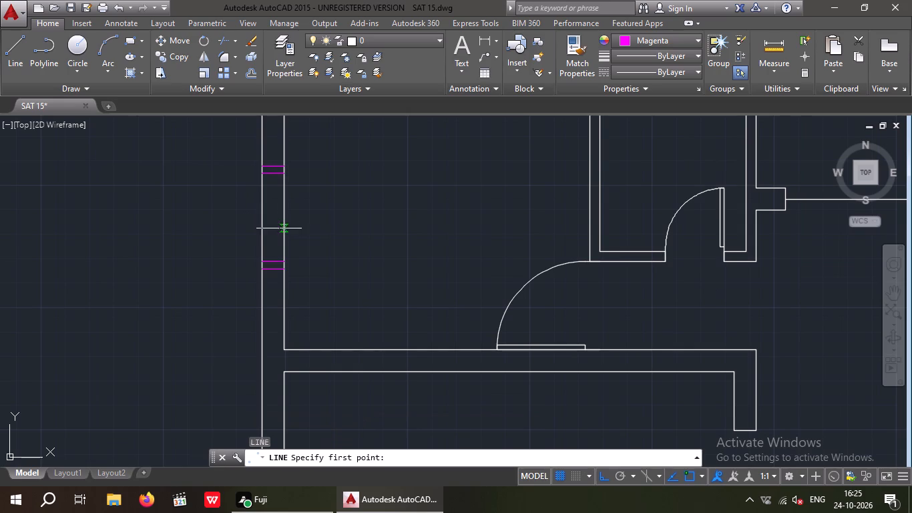
click(272, 177)
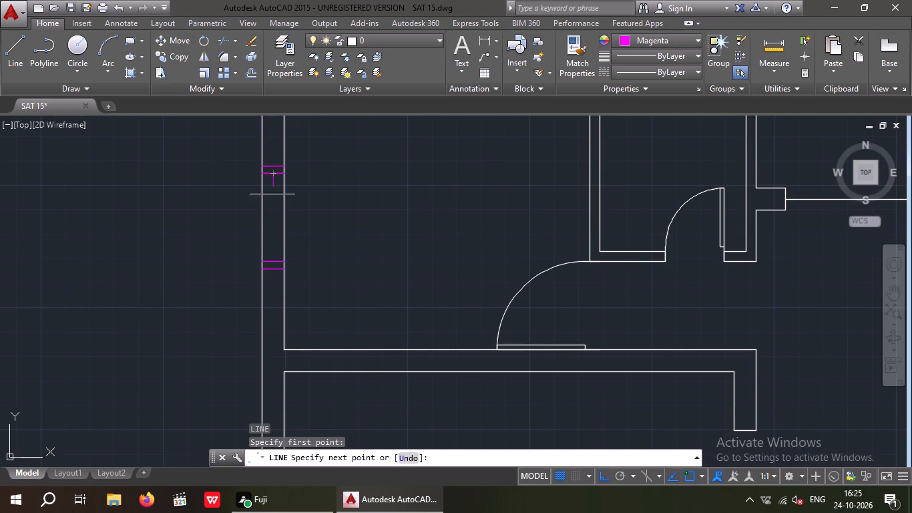
scroll(268, 256, up, 2)
click(278, 269)
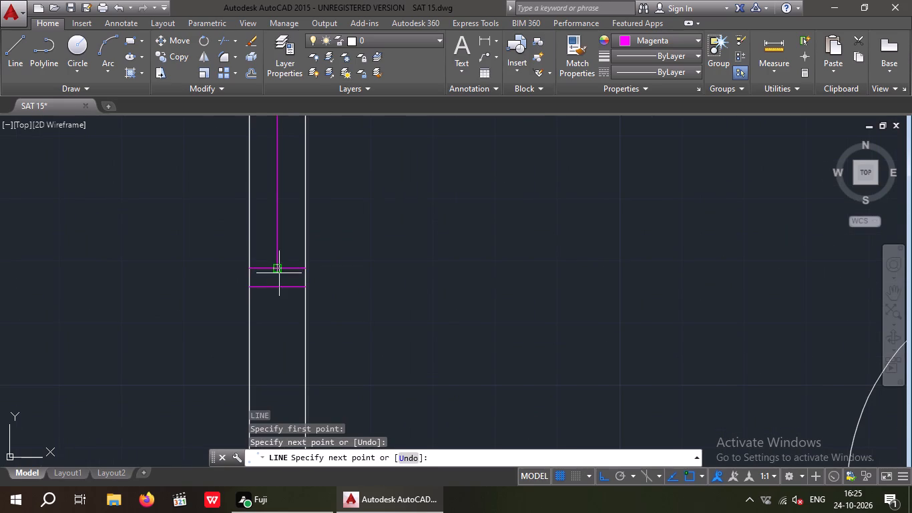
key(Escape)
key(Escape)
Offset the window's vertical centre line by 1/2" to both its right and left sides.
key(o)
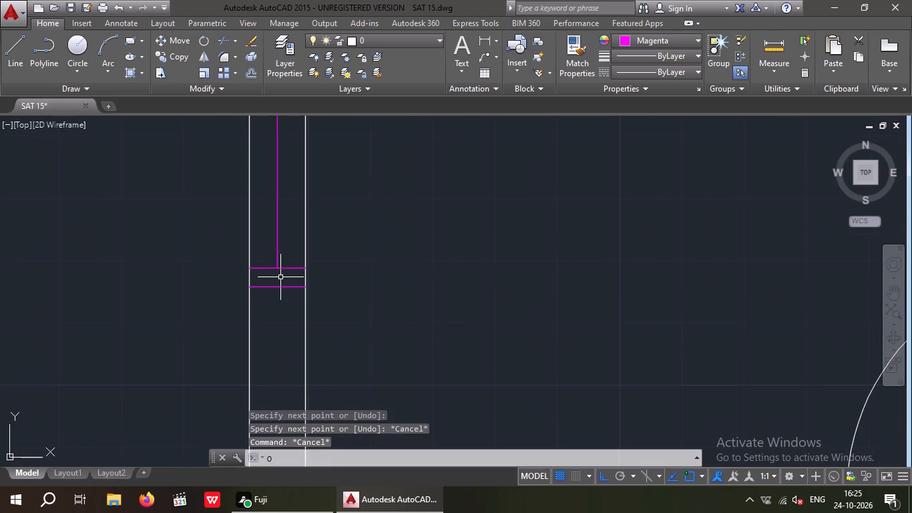
key(Escape)
key(Escape)
key(o)
key(Return)
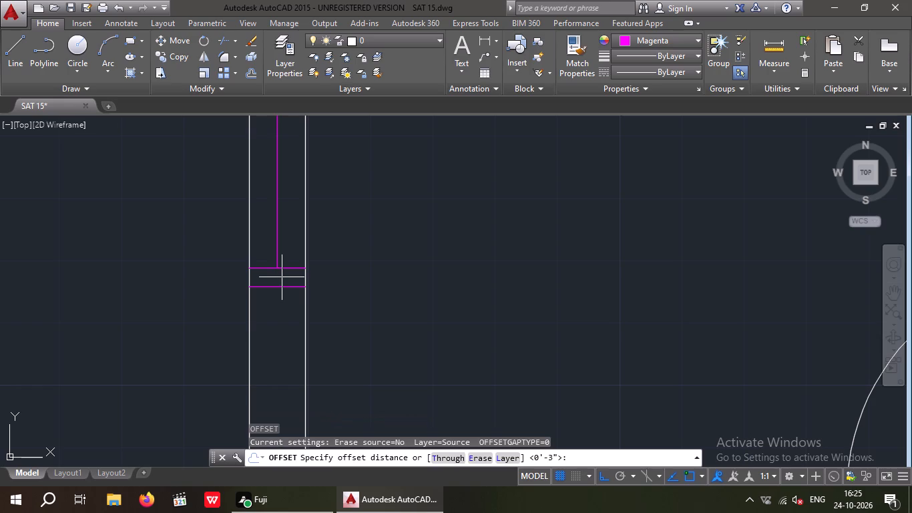
text(1/)
key(2)
key(shift+quotedbl)
key(Return)
drag(276, 247, 276, 246)
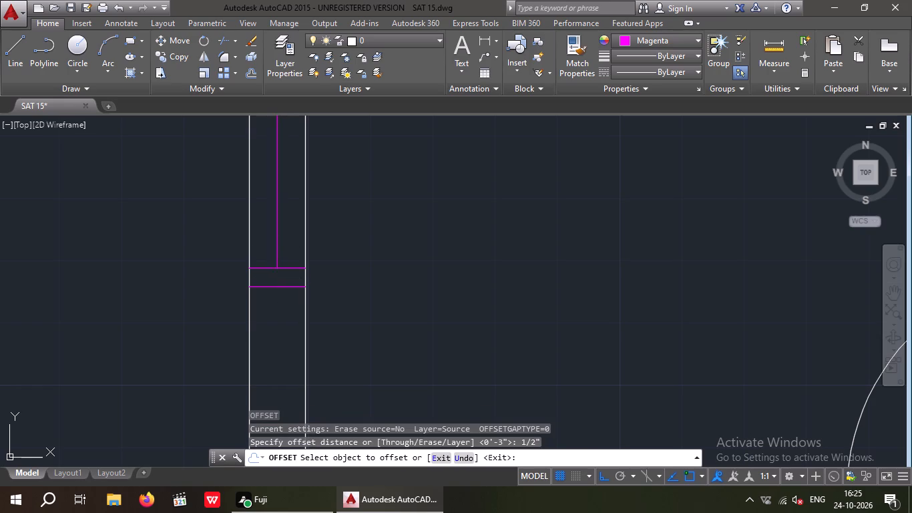
drag(276, 246, 284, 247)
click(306, 242)
scroll(278, 245, up, 2)
drag(273, 244, 234, 262)
click(230, 263)
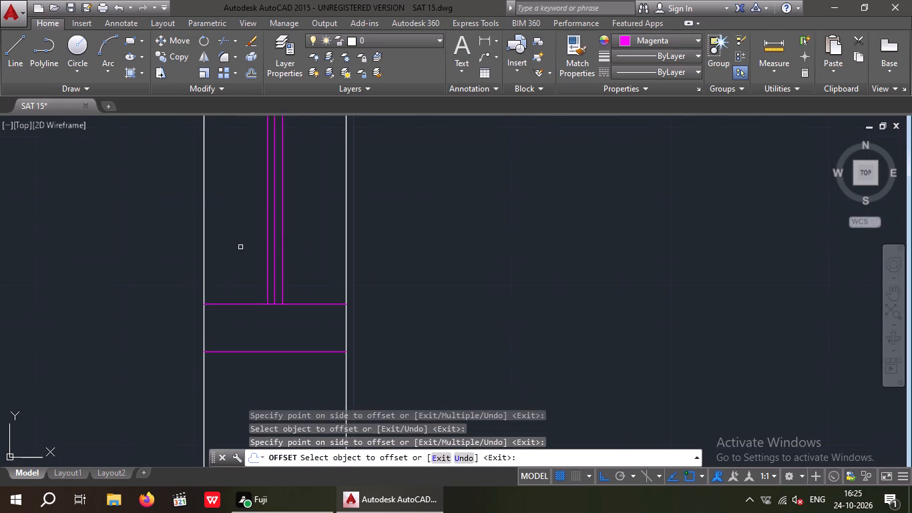
scroll(240, 247, down, 4)
middle_drag(302, 276, 256, 315)
scroll(278, 264, down, 2)
middle_drag(288, 271, 222, 271)
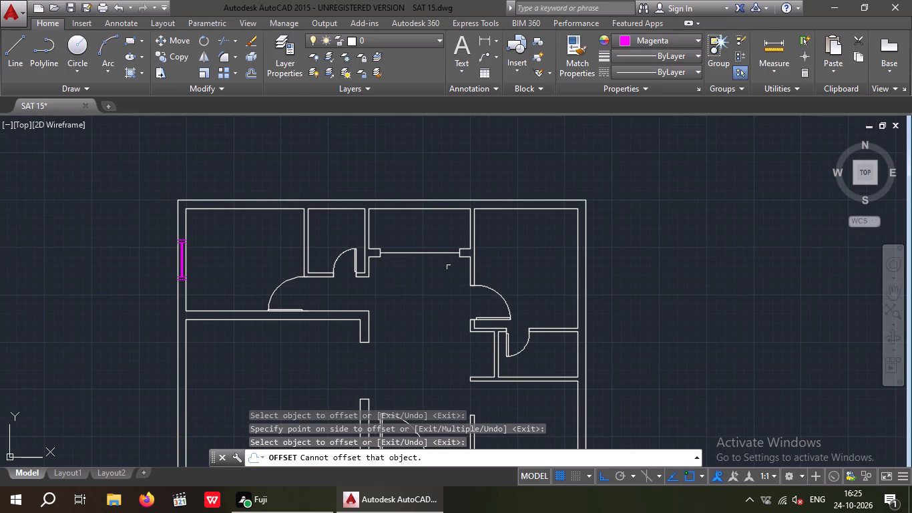
key(Escape)
key(Escape)
Draw a line across the outer right wall at the midpoint of the top-right room's inner wall line.
key(l)
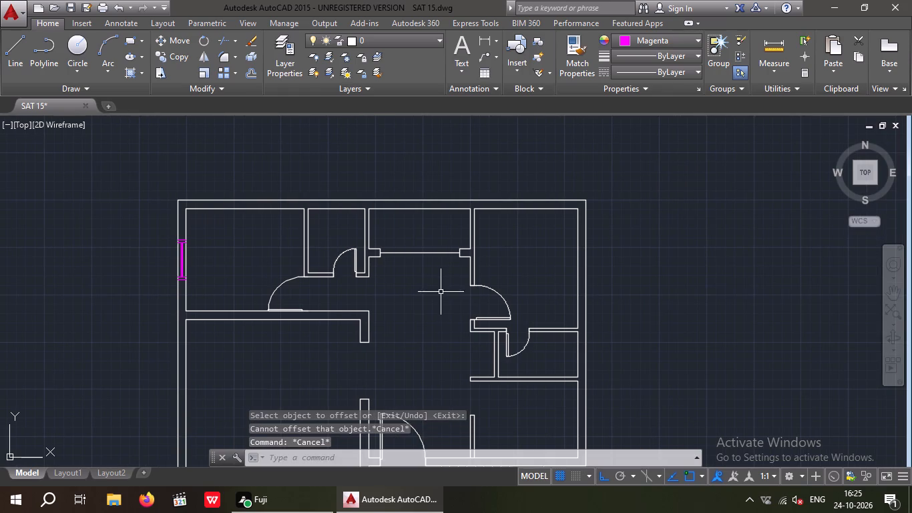
key(space)
scroll(571, 270, up, 1)
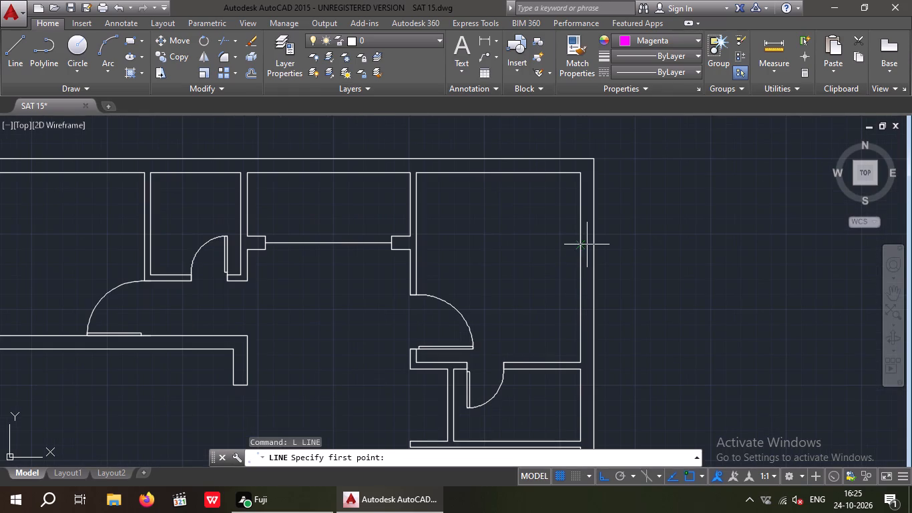
click(582, 265)
scroll(595, 263, up, 2)
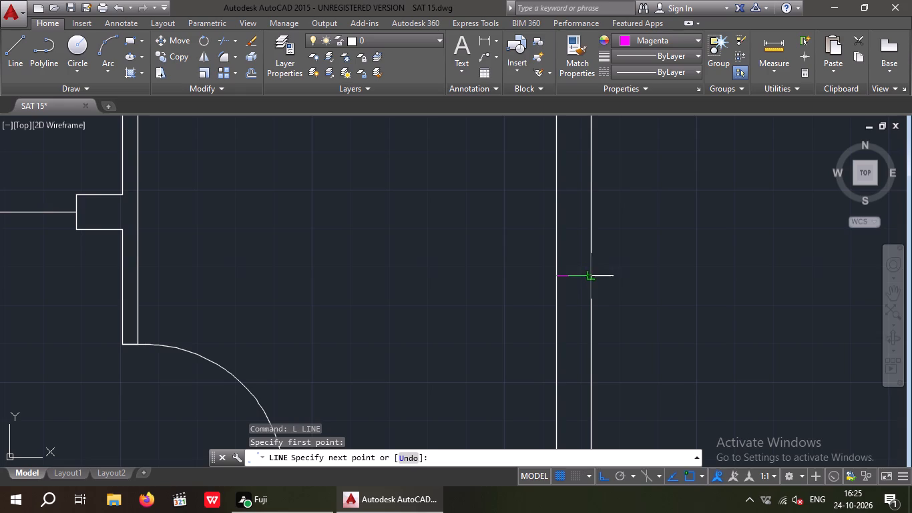
click(592, 273)
key(Escape)
key(Escape)
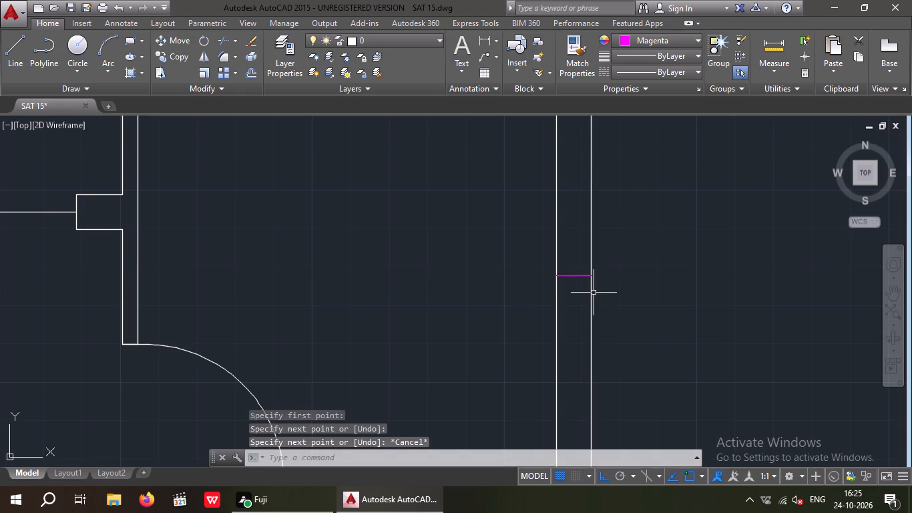
Offset the magenta cross line in the top-right room's outer wall by 1'6" both upward and downward.
key(o)
key(Return)
key(1)
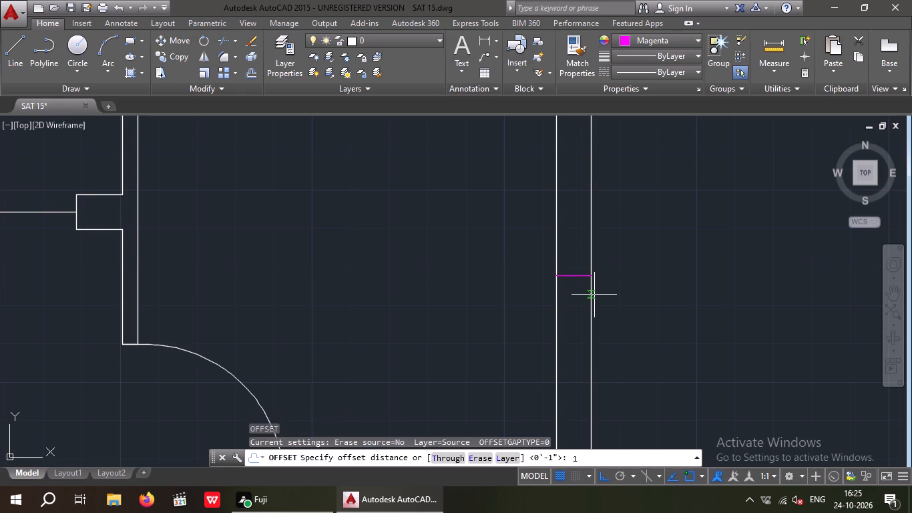
key(apostrophe)
key(6)
key(shift+quotedbl)
key(Return)
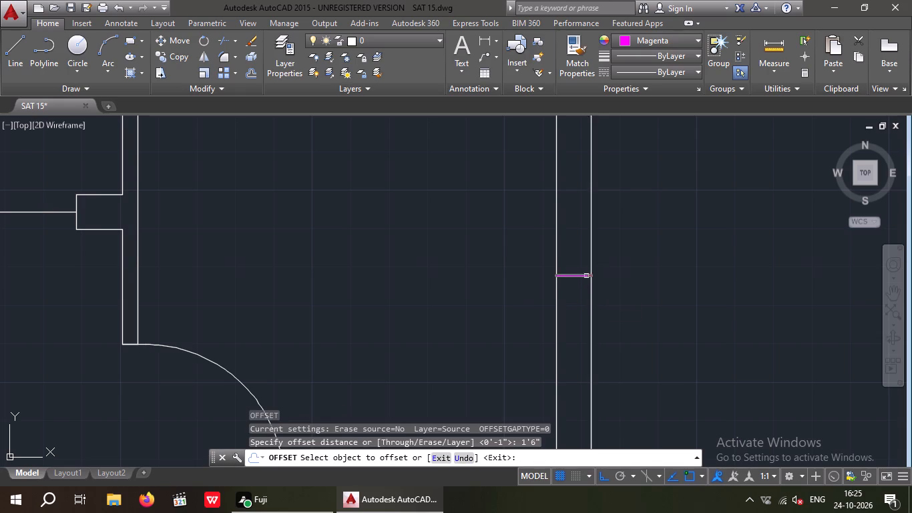
drag(584, 277, 578, 269)
drag(569, 211, 569, 217)
drag(568, 275, 570, 285)
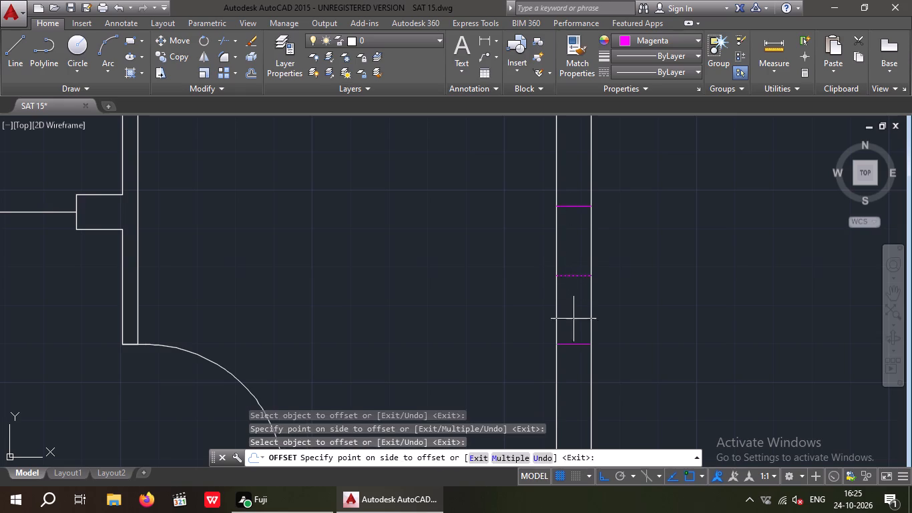
click(574, 321)
key(Escape)
key(Escape)
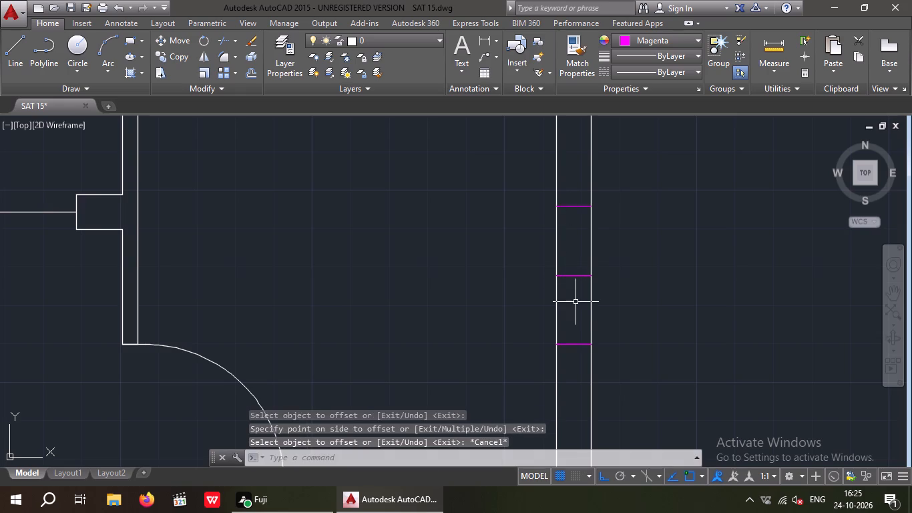
Offset the upper and lower window end lines in the top-right room's outer wall outward by 3".
key(o)
key(Return)
key(3)
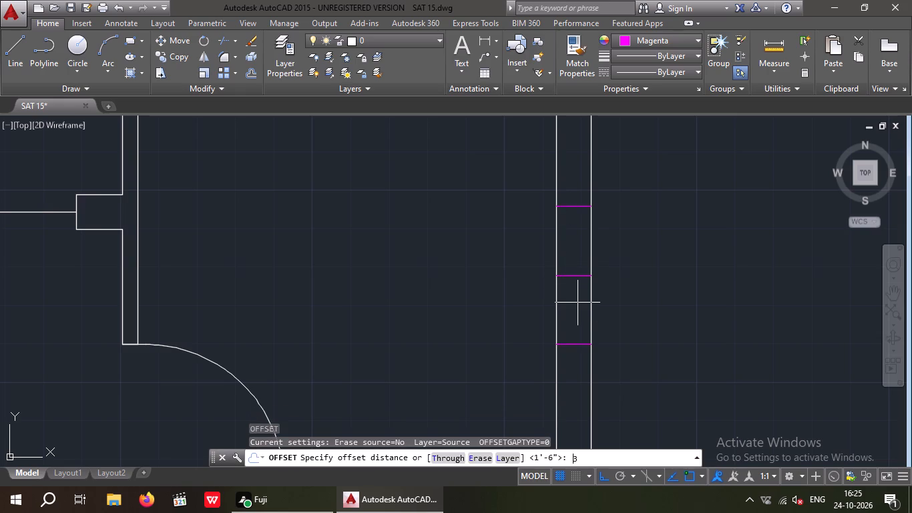
key(shift+quotedbl)
key(Return)
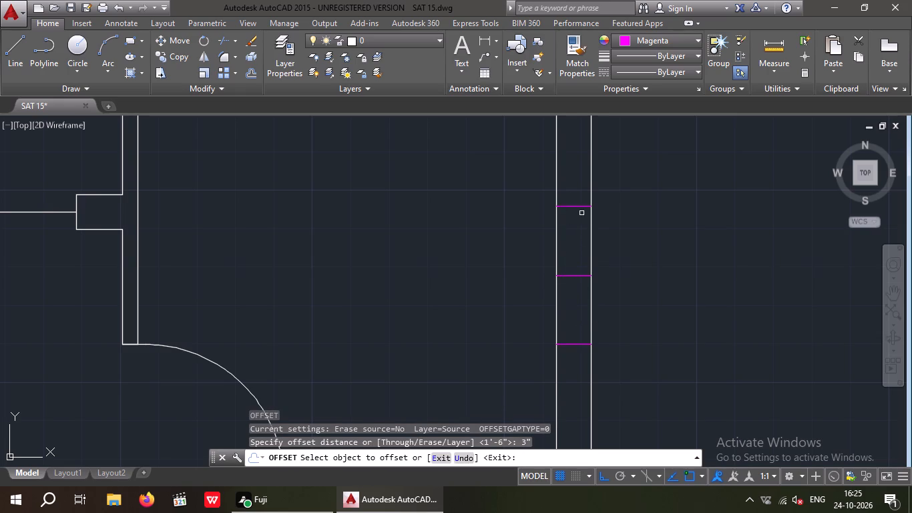
click(582, 206)
click(585, 182)
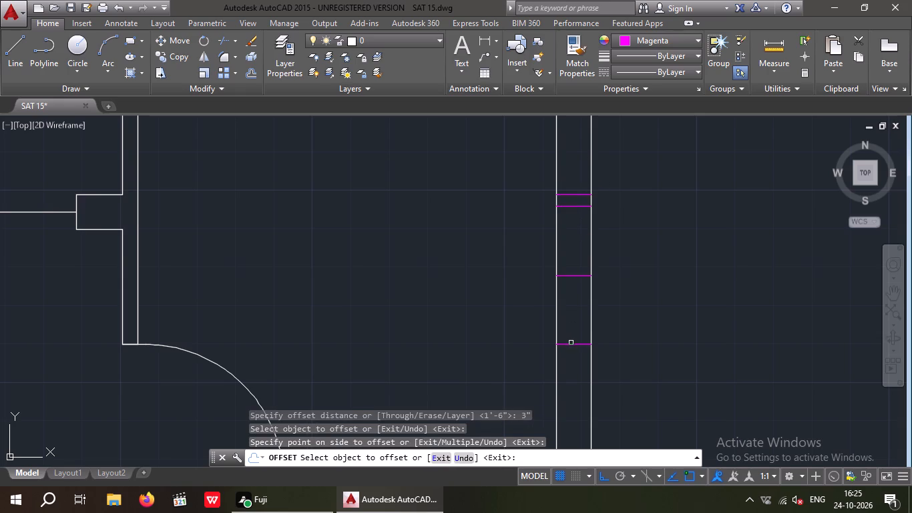
drag(571, 343, 574, 354)
click(577, 363)
key(Escape)
key(Escape)
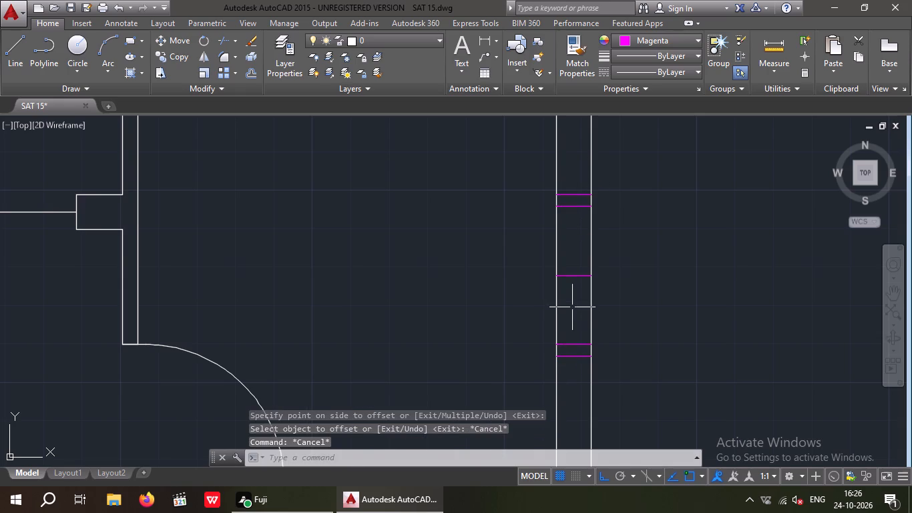
Erase the middle cross line between the two pairs of window end lines in the top-right room's outer wall.
drag(581, 299, 576, 291)
click(561, 252)
key(Delete)
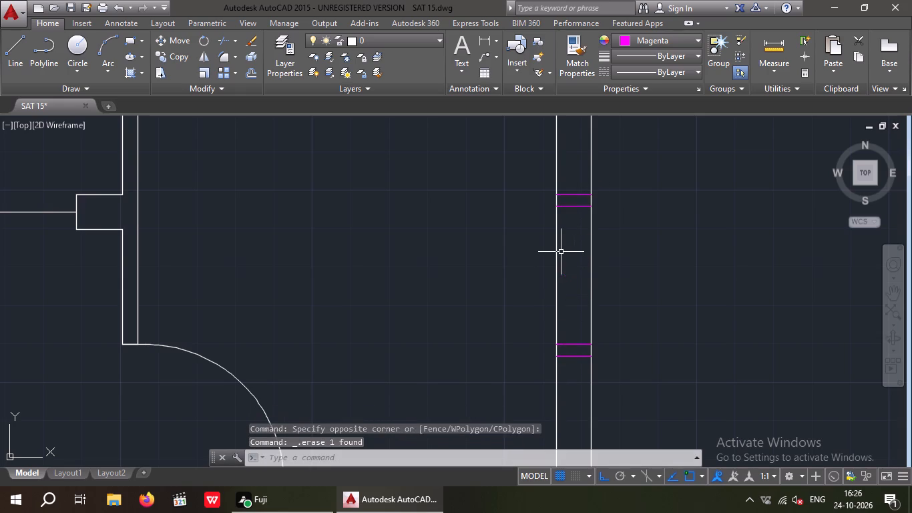
Draw a vertical centre line between the midpoints of the two inner window end lines in the top-right room's outer wall.
scroll(561, 252, down, 2)
key(l)
key(Return)
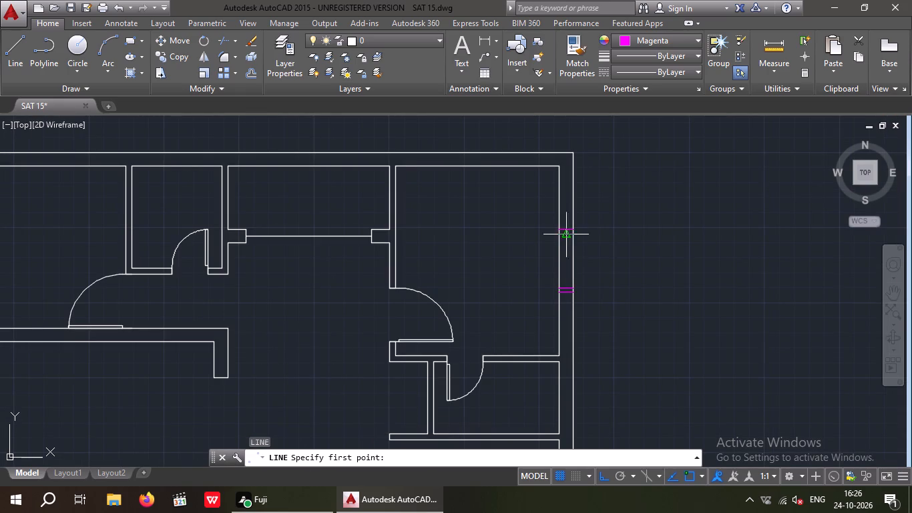
scroll(563, 241, up, 2)
drag(567, 222, 567, 232)
scroll(568, 347, up, 1)
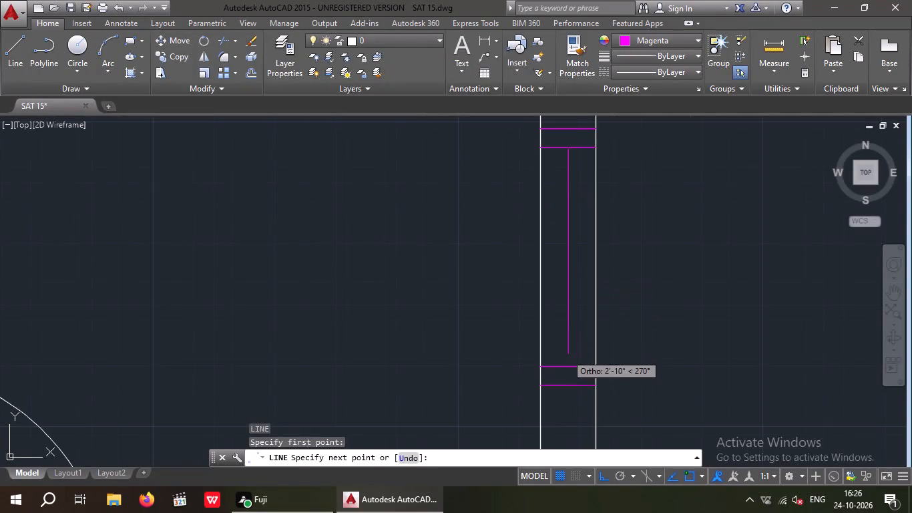
click(567, 366)
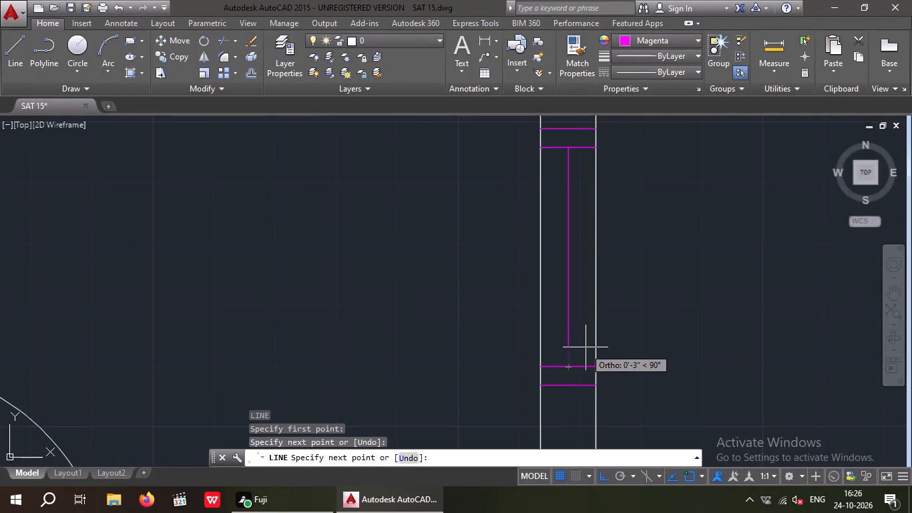
key(Escape)
key(Escape)
key(Escape)
Offset the vertical centre line of the top-right room's window by 1/2" to both its right and left sides.
key(o)
key(Return)
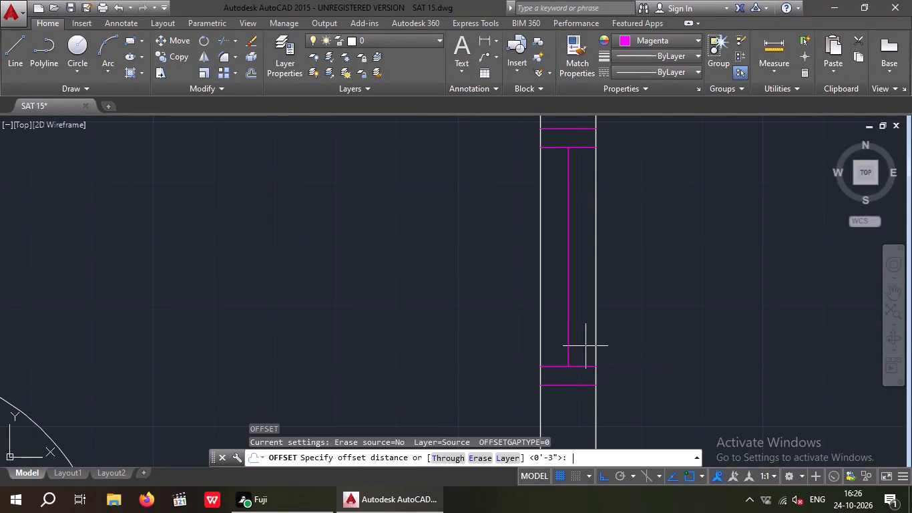
key(1)
key(slash)
key(2)
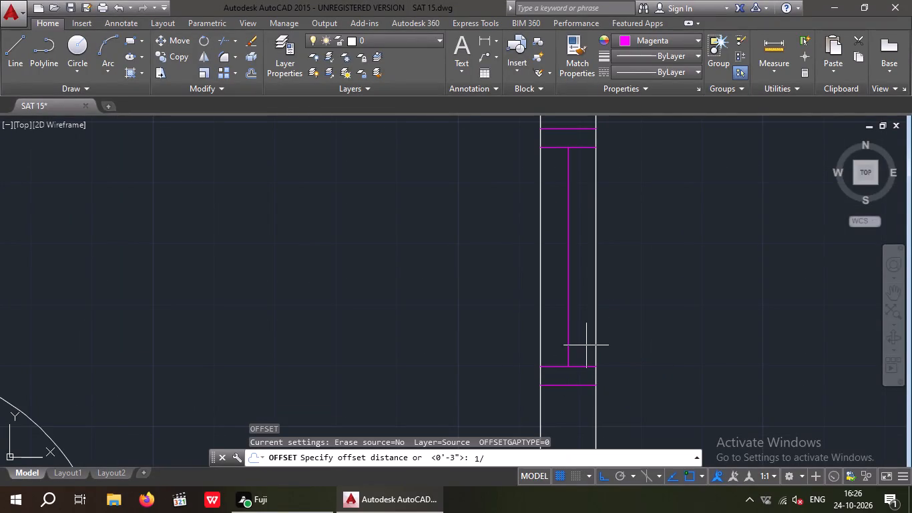
key(shift+quotedbl)
key(Return)
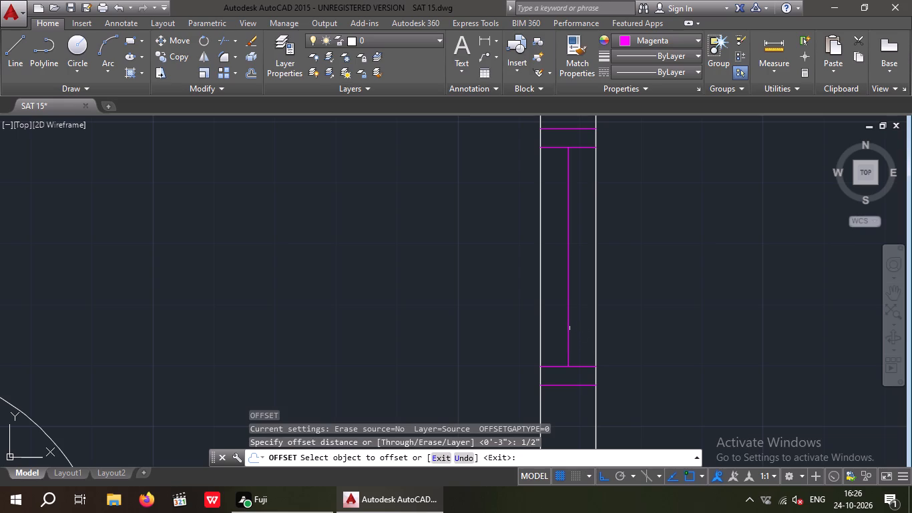
drag(568, 329, 576, 330)
click(597, 331)
scroll(582, 335, up, 2)
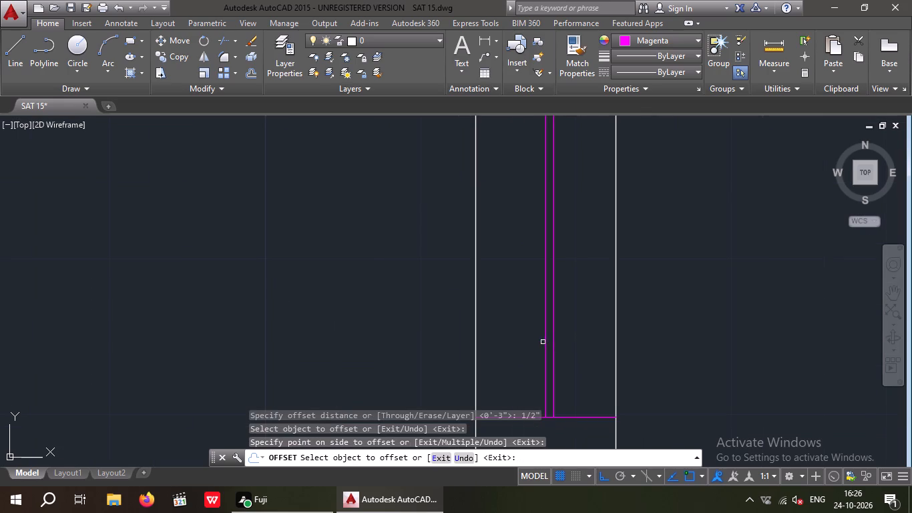
drag(545, 339, 525, 353)
click(525, 353)
scroll(543, 294, down, 3)
scroll(461, 211, down, 2)
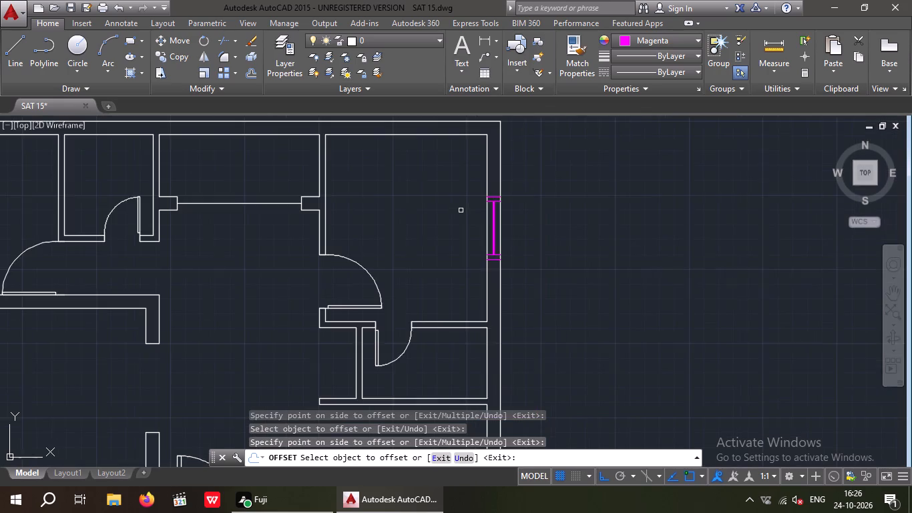
middle_drag(425, 234, 471, 218)
scroll(473, 216, down, 2)
middle_drag(476, 216, 518, 225)
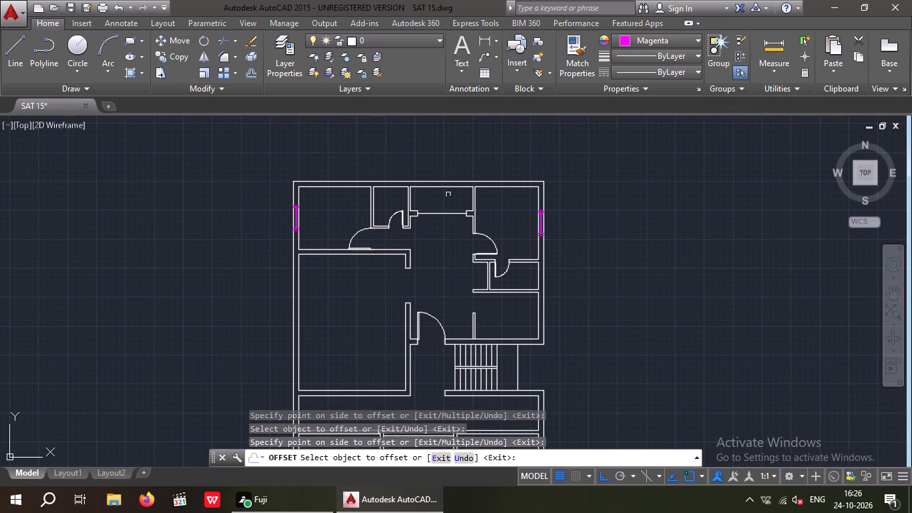
key(Escape)
key(Escape)
Draw a line across the top outer wall at the midpoint of the top-middle room's inner wall line.
text(L)
key(space)
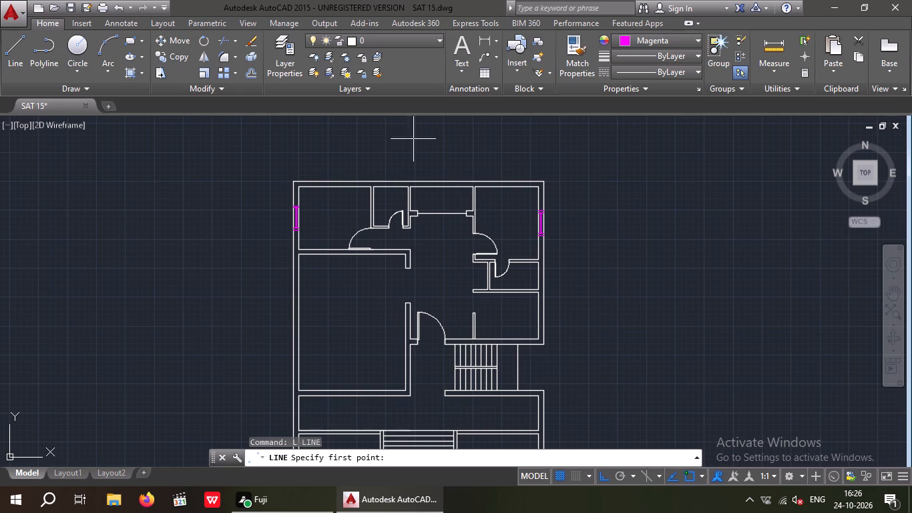
scroll(436, 190, up, 2)
middle_drag(433, 214, 417, 281)
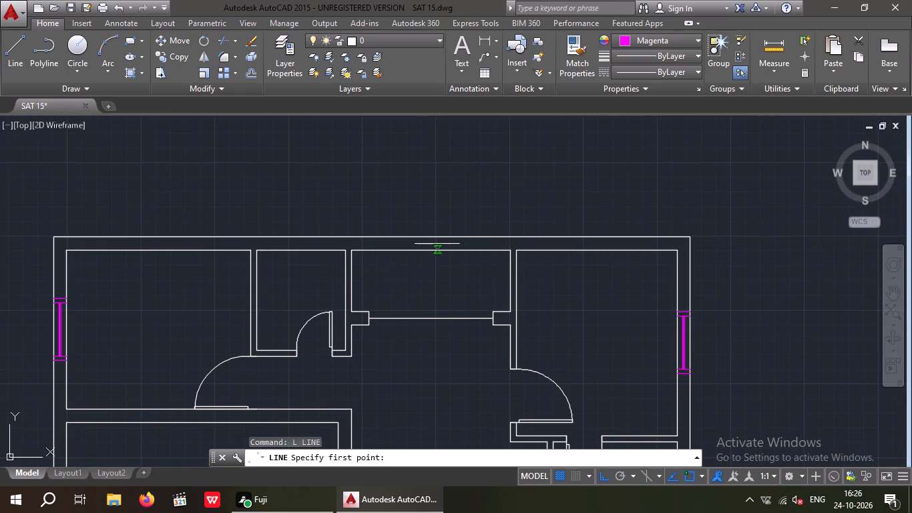
scroll(423, 251, up, 1)
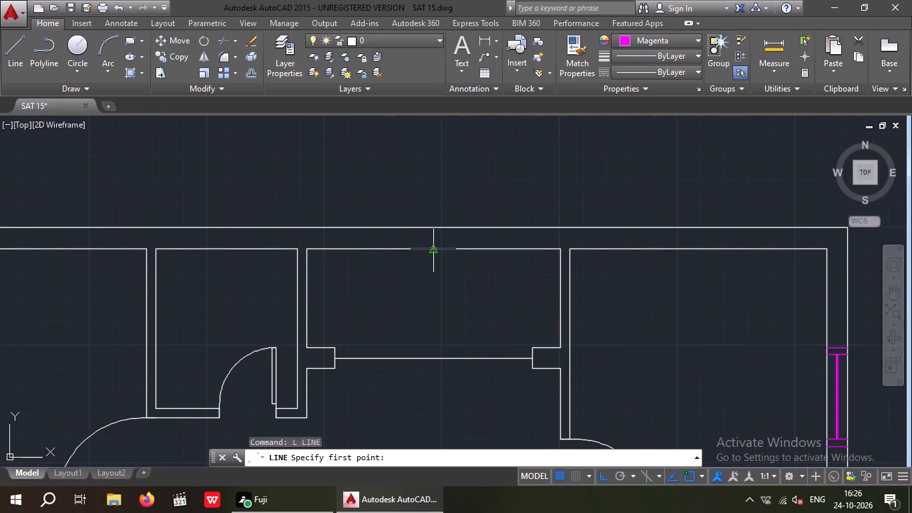
click(431, 249)
click(431, 225)
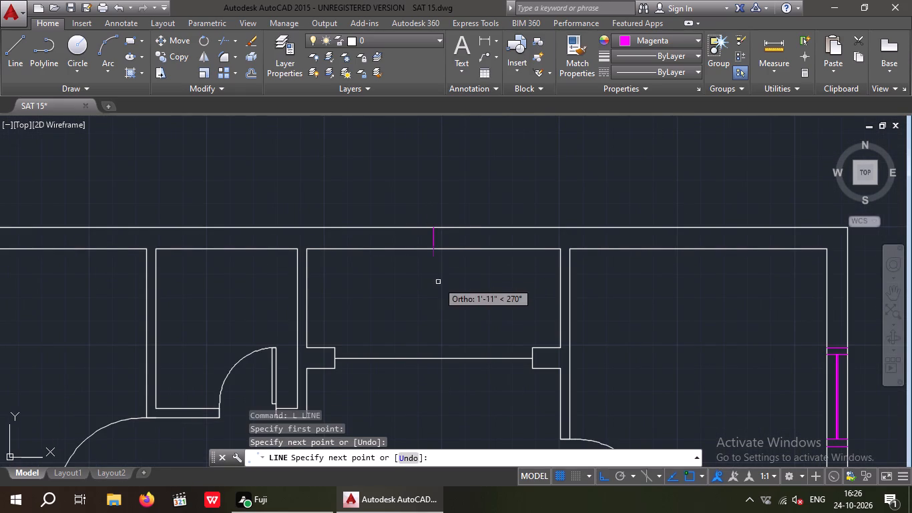
key(Escape)
key(Escape)
Offset the magenta cross line in the top-middle room's outer wall by 1'6" to both its right and left sides.
key(o)
key(Return)
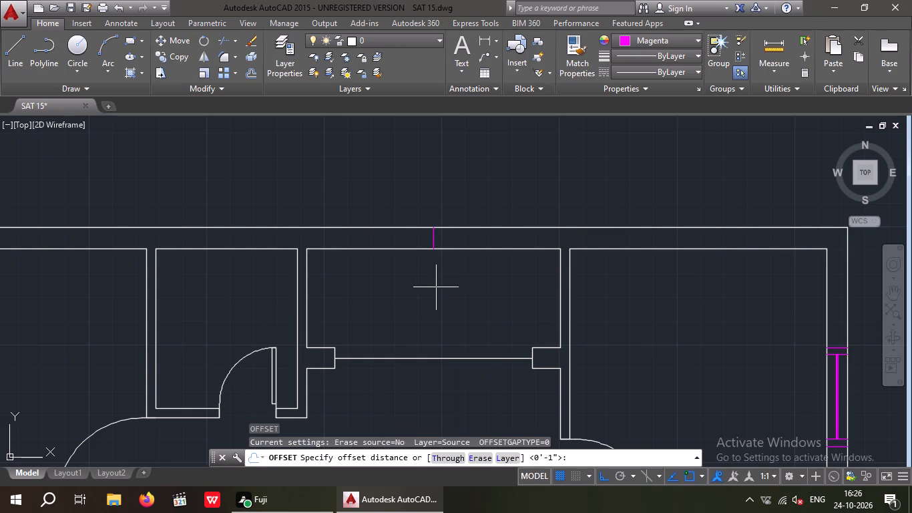
key(1)
key(apostrophe)
key(6)
key(shift+quotedbl)
key(Return)
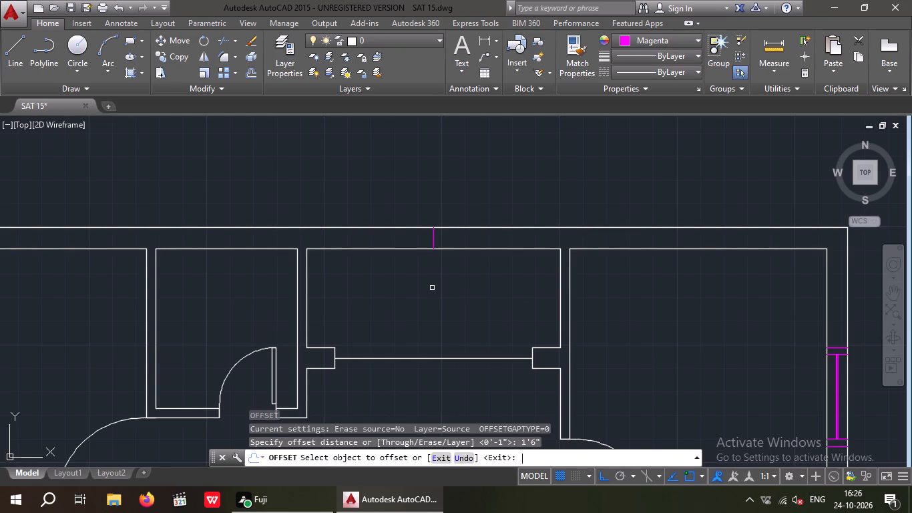
scroll(432, 238, up, 1)
click(433, 241)
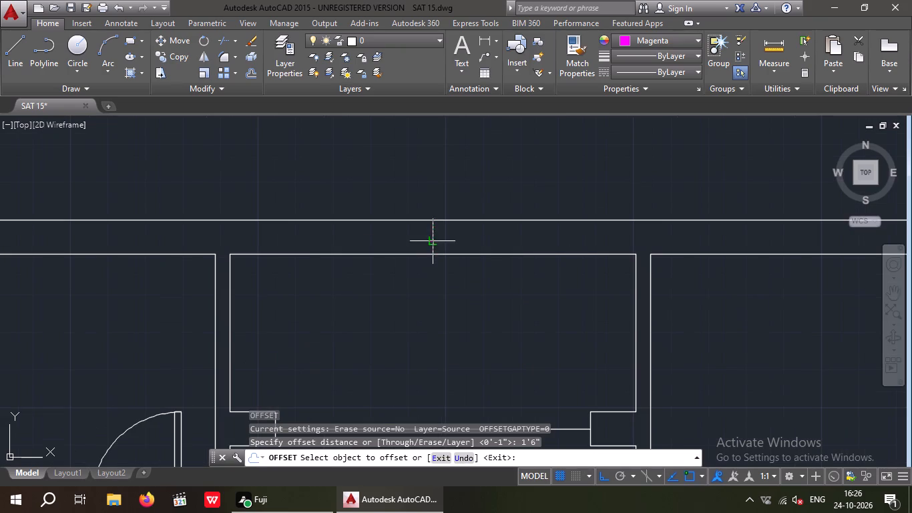
click(474, 238)
click(433, 241)
click(392, 246)
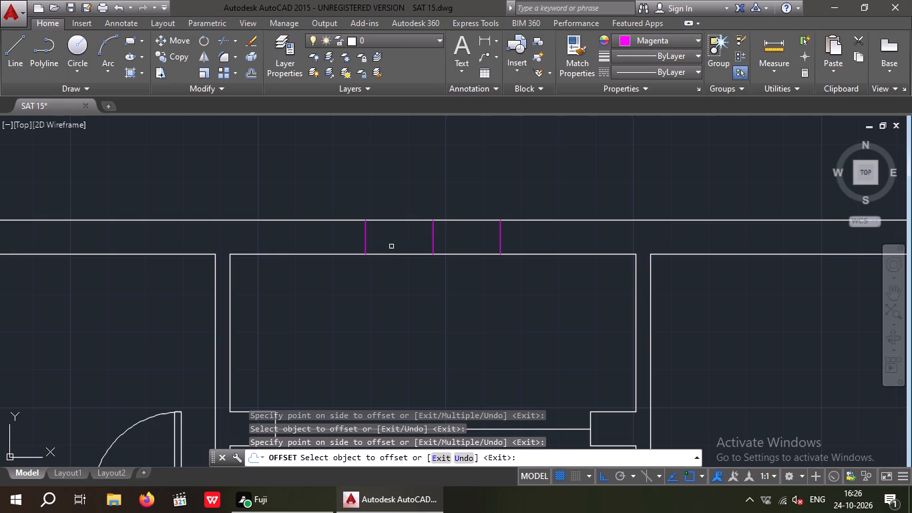
key(Escape)
key(Escape)
Offset the right and left window end lines in the top-middle room's outer wall outward by 3".
key(o)
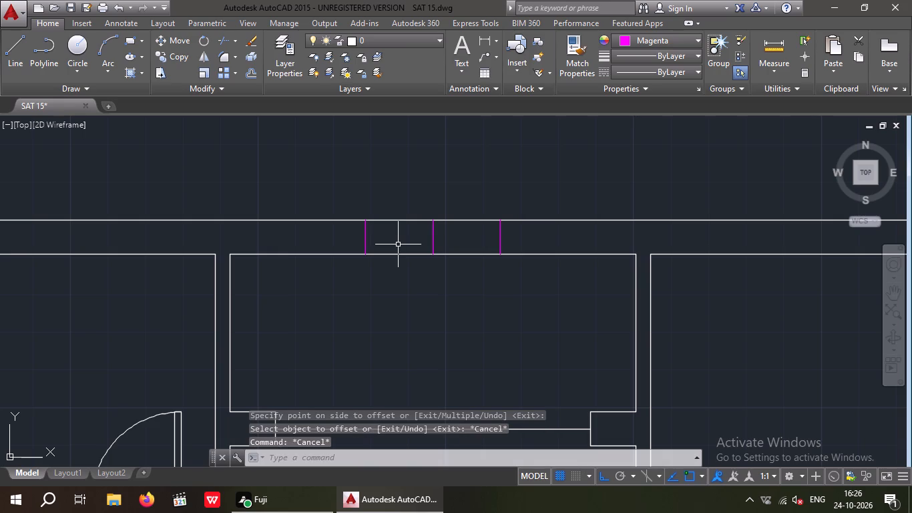
key(Return)
key(3)
key(shift+quotedbl)
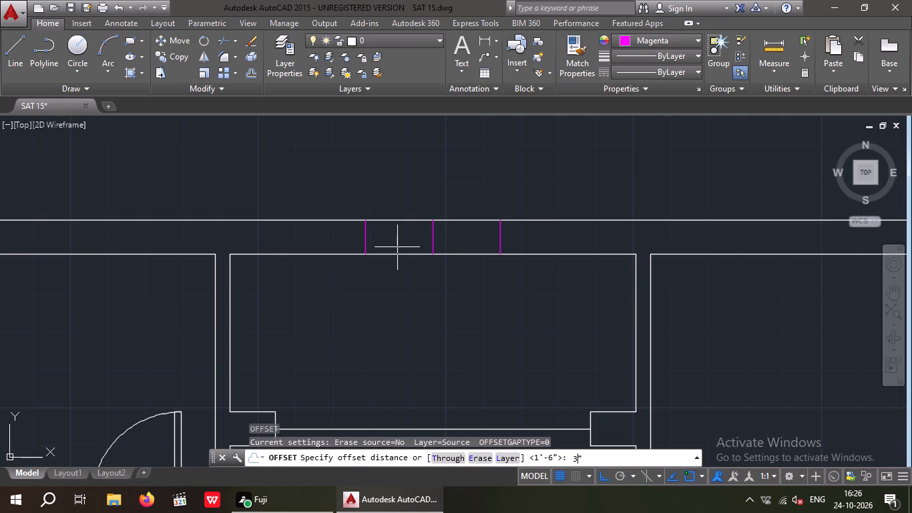
key(Return)
drag(499, 240, 515, 236)
drag(532, 229, 533, 229)
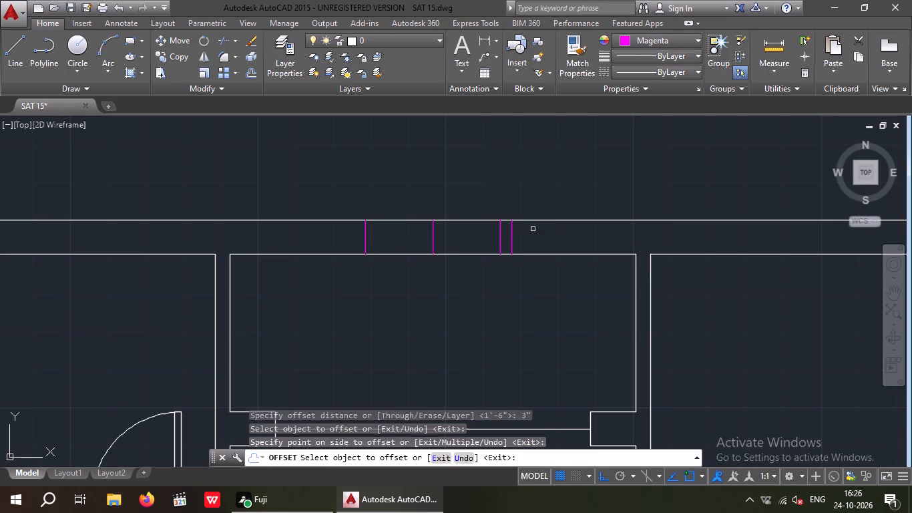
drag(533, 229, 523, 233)
drag(364, 236, 349, 247)
click(349, 247)
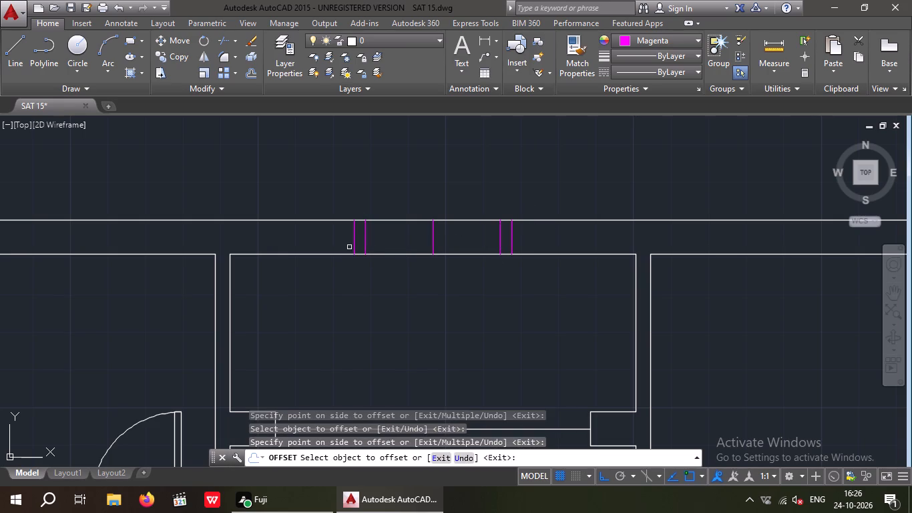
key(Escape)
key(Escape)
Erase the middle cross line between the two pairs of window end lines in the top-middle room's outer wall.
scroll(433, 232, up, 2)
drag(445, 230, 404, 257)
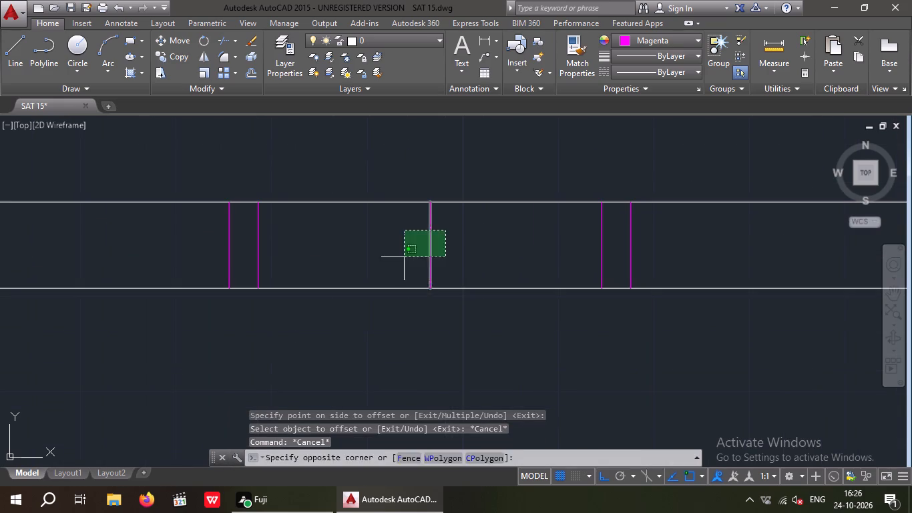
click(404, 257)
key(Delete)
scroll(404, 257, down, 2)
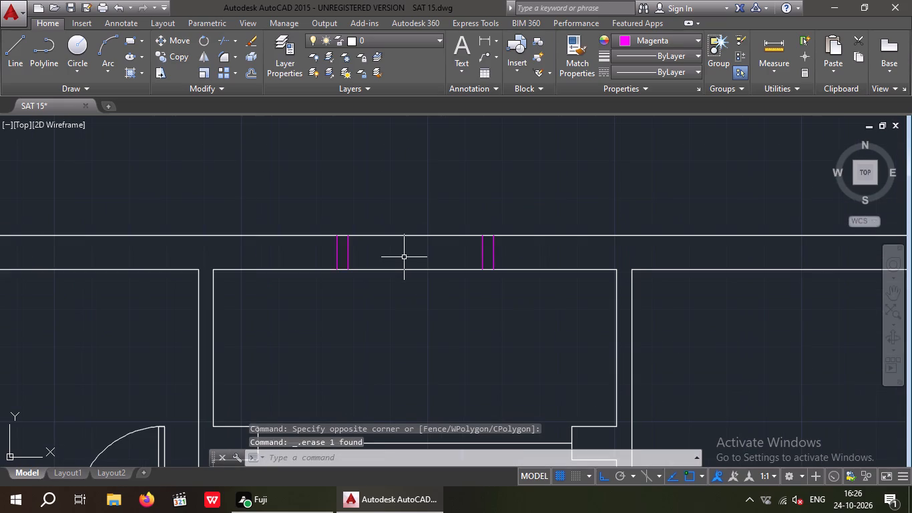
key(Escape)
key(Escape)
Draw a line between the midpoints of the two inner window end lines in the top-middle room's outer wall.
key(l)
key(Return)
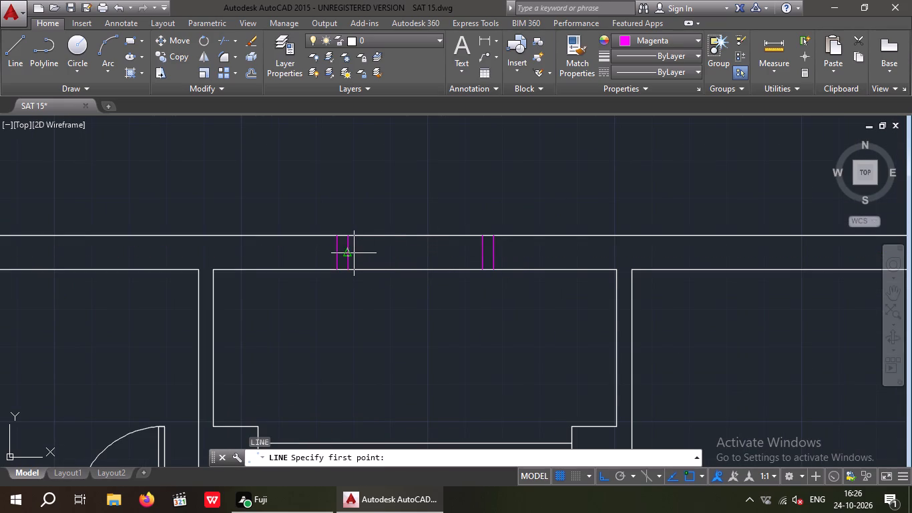
click(349, 253)
scroll(464, 258, up, 1)
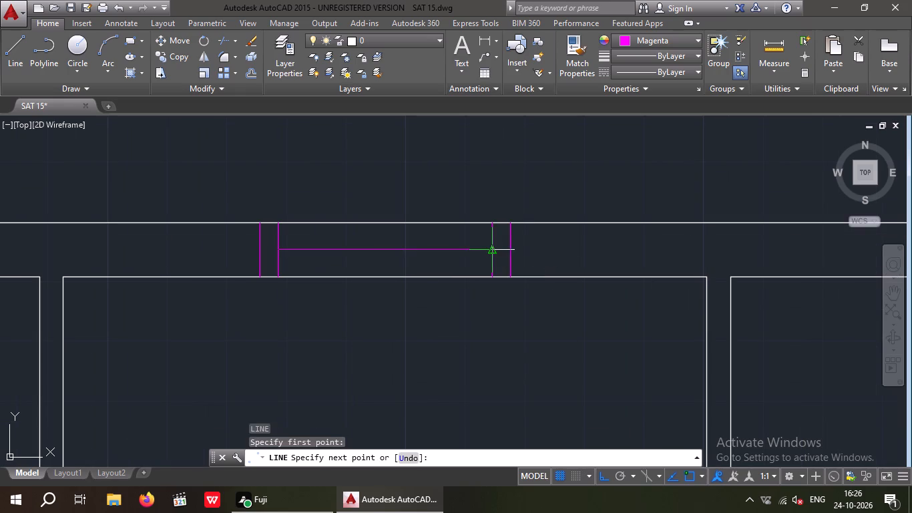
click(493, 252)
key(Escape)
key(Escape)
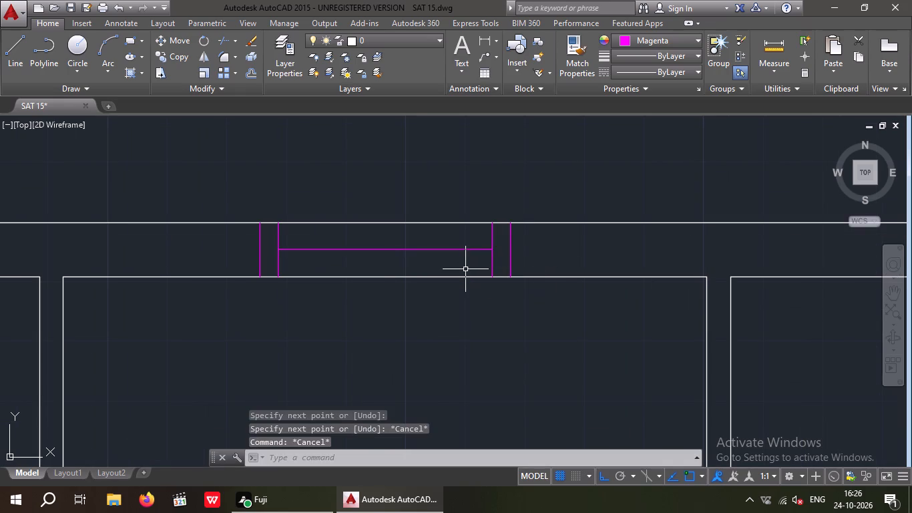
Offset the window's long centre line in the top-middle room's outer wall by 1/2" to both its upper and lower sides.
key(o)
key(Return)
key(1)
key(slash)
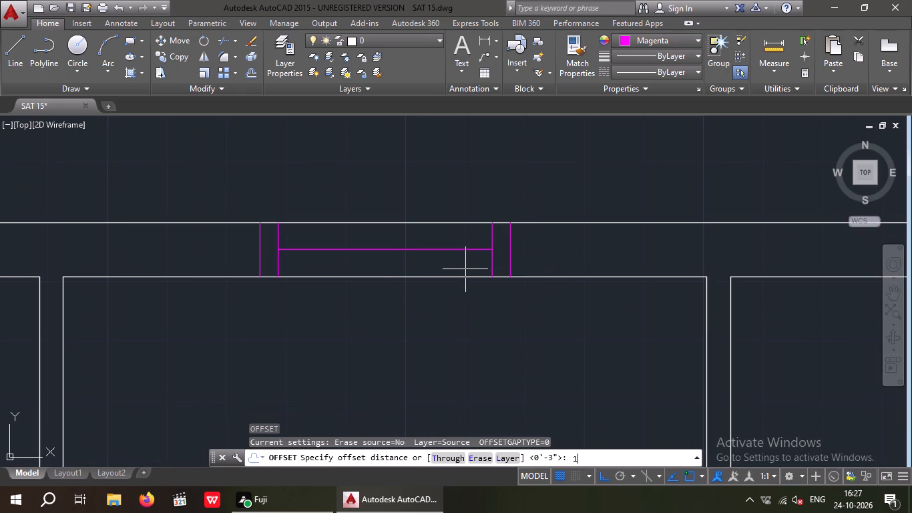
key(2)
key(shift+quotedbl)
key(Return)
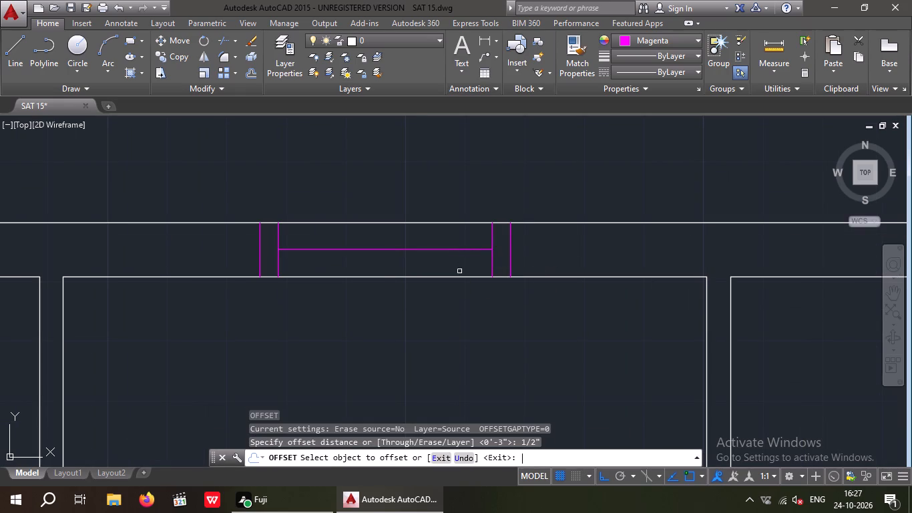
click(427, 250)
click(426, 226)
scroll(427, 259, up, 1)
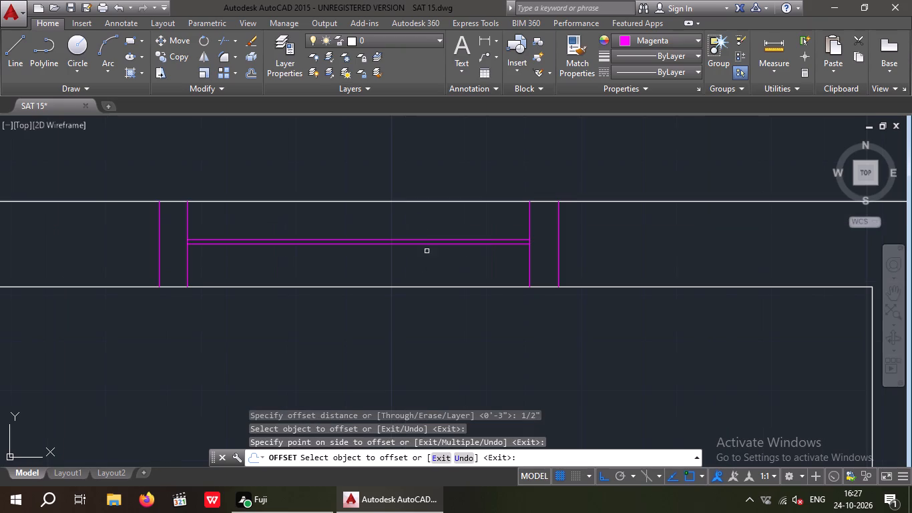
drag(427, 244, 429, 257)
click(436, 264)
scroll(437, 250, down, 2)
key(Escape)
key(Escape)
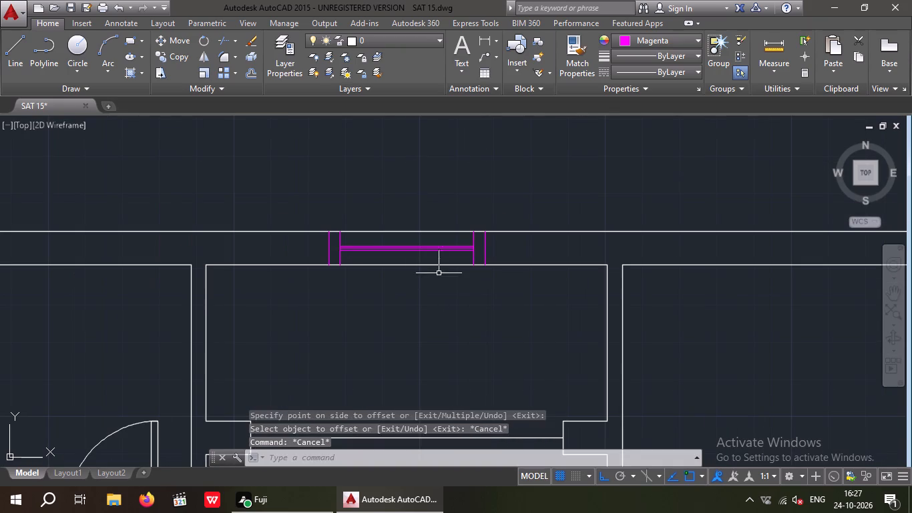
Draw a magenta line across the left outer wall at the midpoint of the large left room's inner wall line.
scroll(439, 273, down, 2)
middle_drag(443, 287, 466, 236)
scroll(463, 240, down, 2)
middle_drag(454, 257, 487, 225)
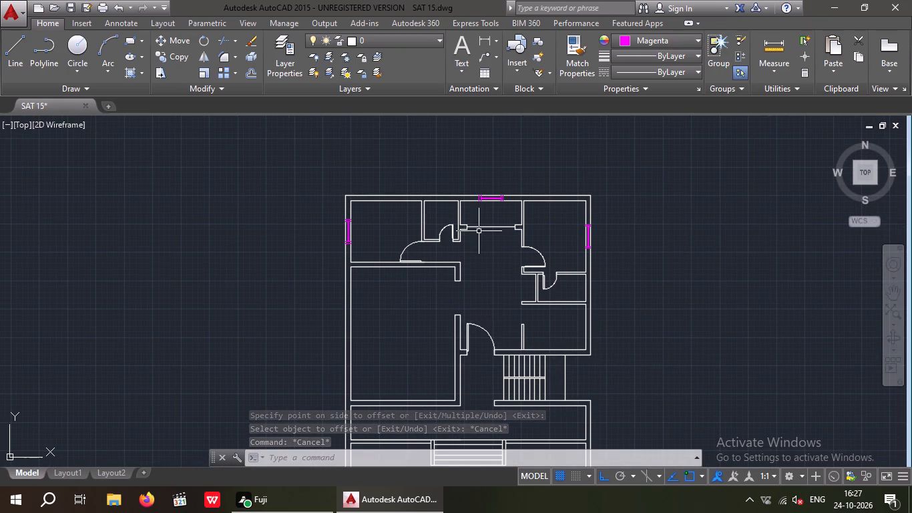
middle_drag(389, 331, 385, 305)
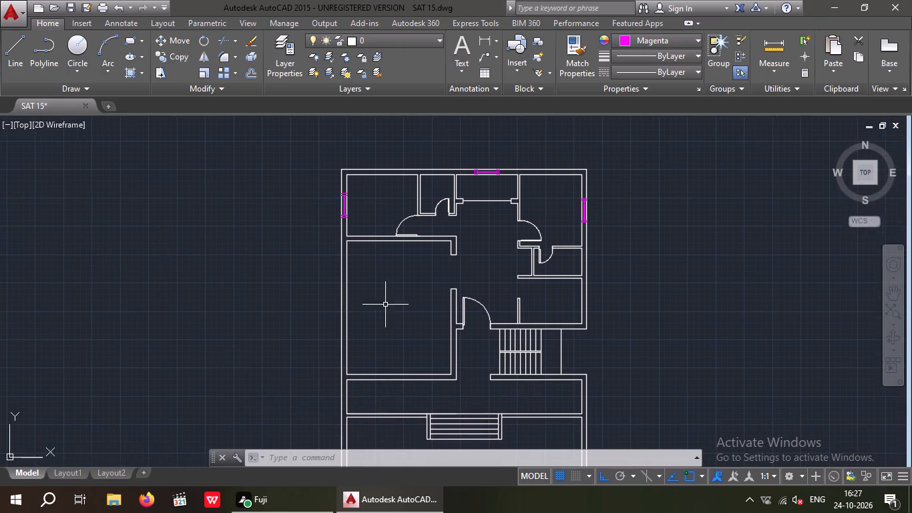
click(13, 40)
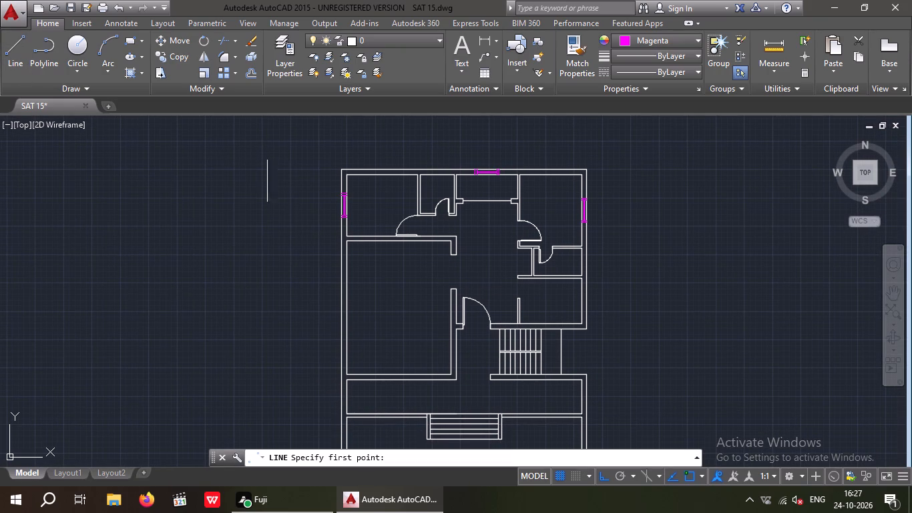
scroll(346, 296, up, 2)
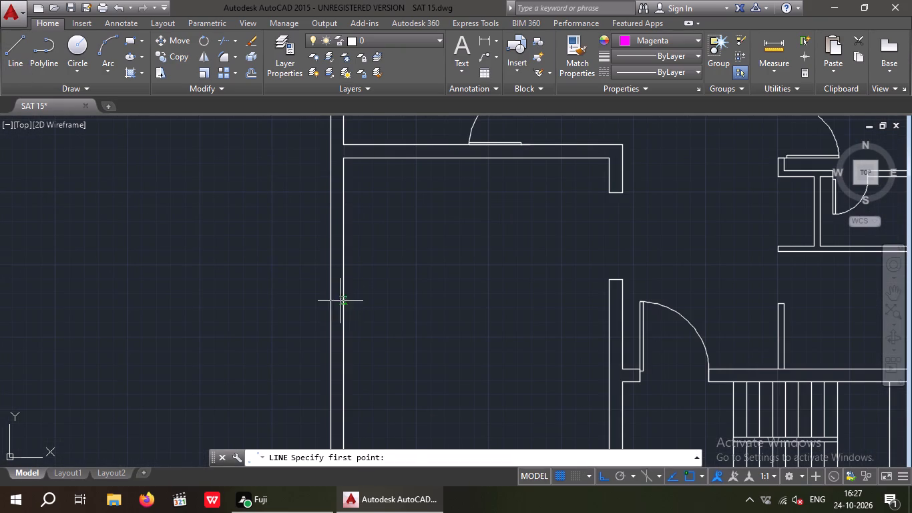
drag(343, 329, 336, 331)
scroll(312, 339, up, 2)
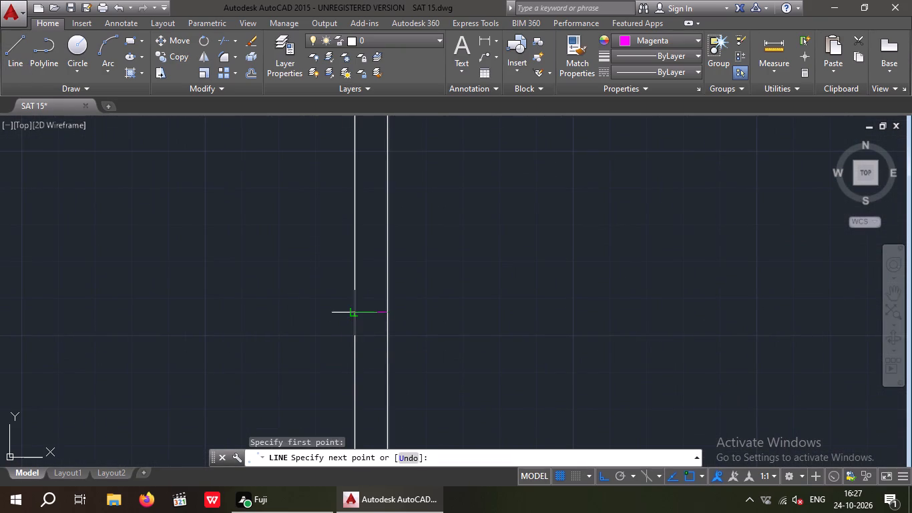
click(354, 313)
key(space)
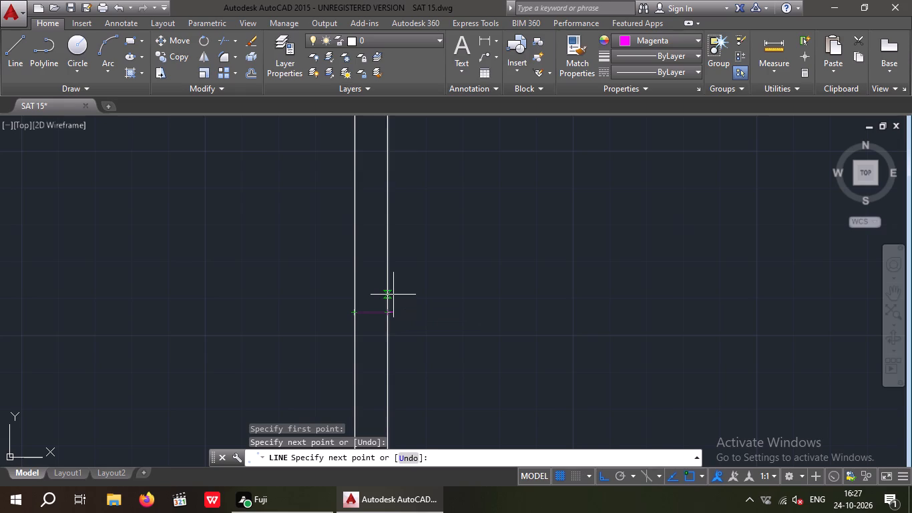
Draw a guide line along the inner wall face from the magenta cross line up to the large left room's upper-left corner.
key(space)
click(386, 313)
middle_drag(403, 227, 403, 243)
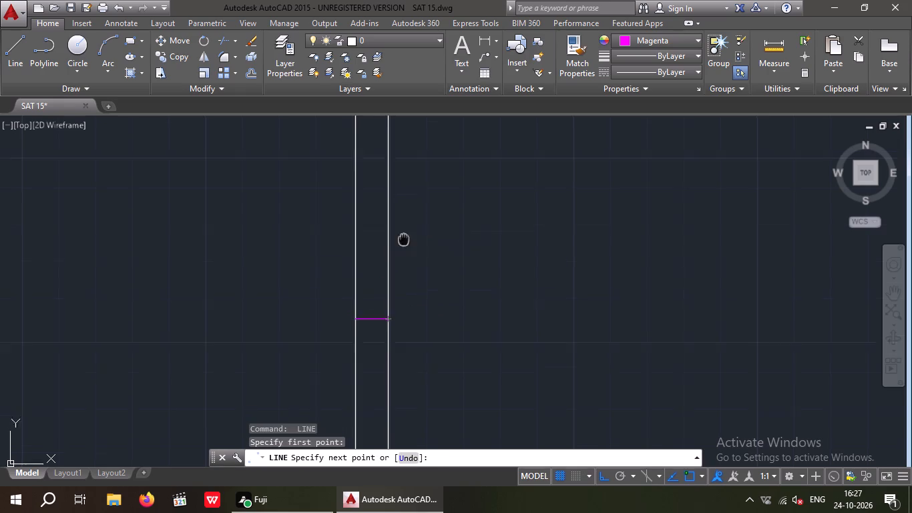
middle_drag(403, 243, 387, 375)
middle_drag(389, 259, 389, 327)
scroll(389, 307, down, 2)
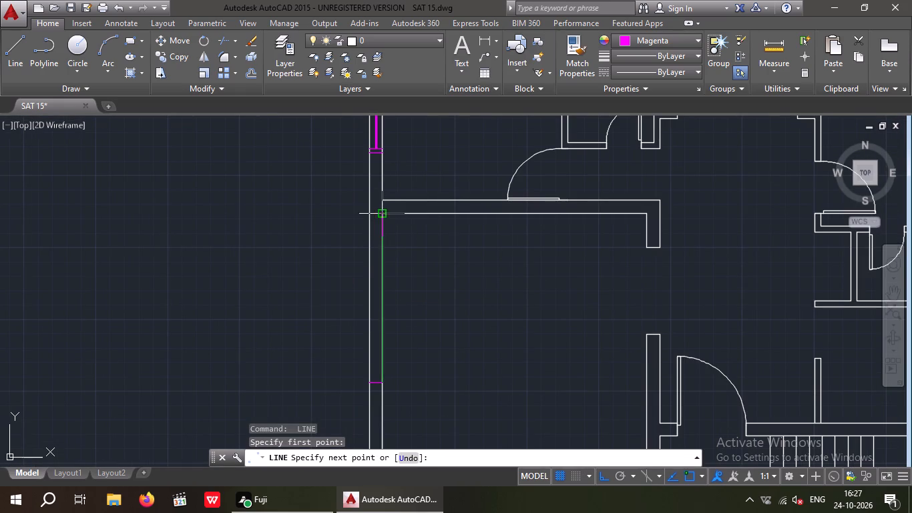
click(385, 215)
key(space)
Draw a line across the left outer wall at the midpoint of the upper magenta guide line.
key(space)
key(space)
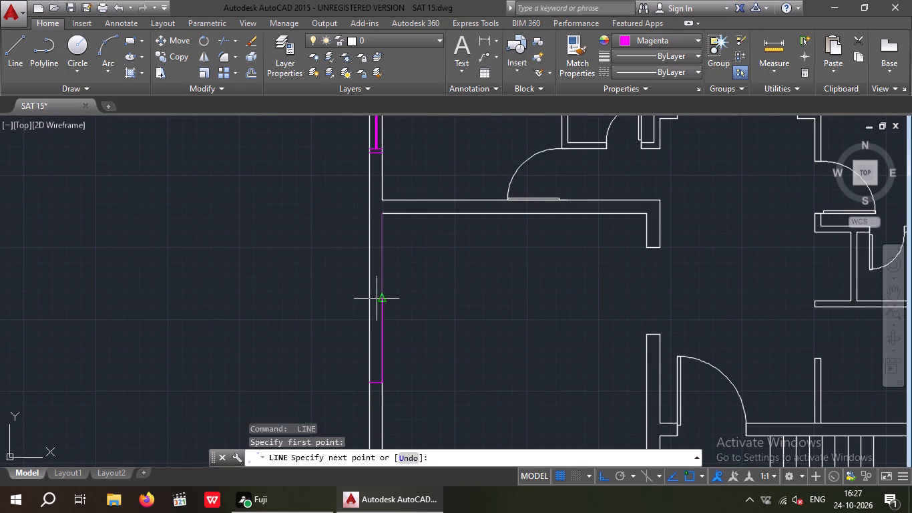
click(382, 299)
scroll(355, 305, up, 2)
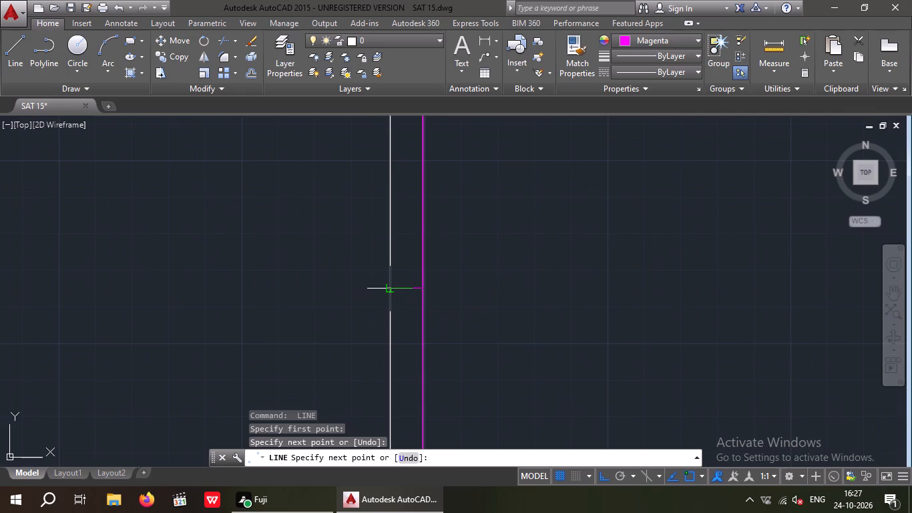
click(390, 290)
scroll(388, 291, down, 3)
key(space)
Draw a guide line along the inner wall face from the middle cross line down to the large left room's lower-left corner.
middle_drag(399, 303, 396, 262)
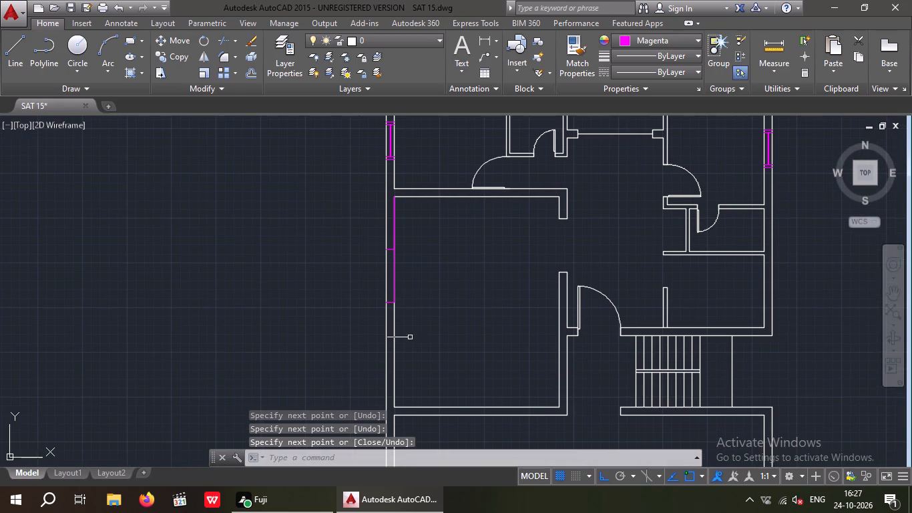
key(space)
drag(394, 301, 395, 334)
scroll(393, 373, up, 1)
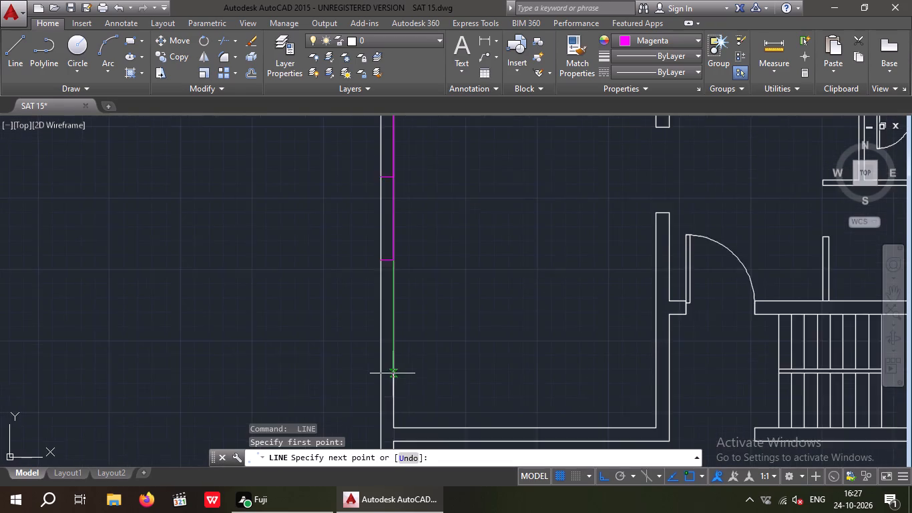
middle_drag(393, 370, 393, 303)
click(393, 360)
key(space)
Draw a line across the left outer wall at the midpoint of the lower magenta guide line.
key(space)
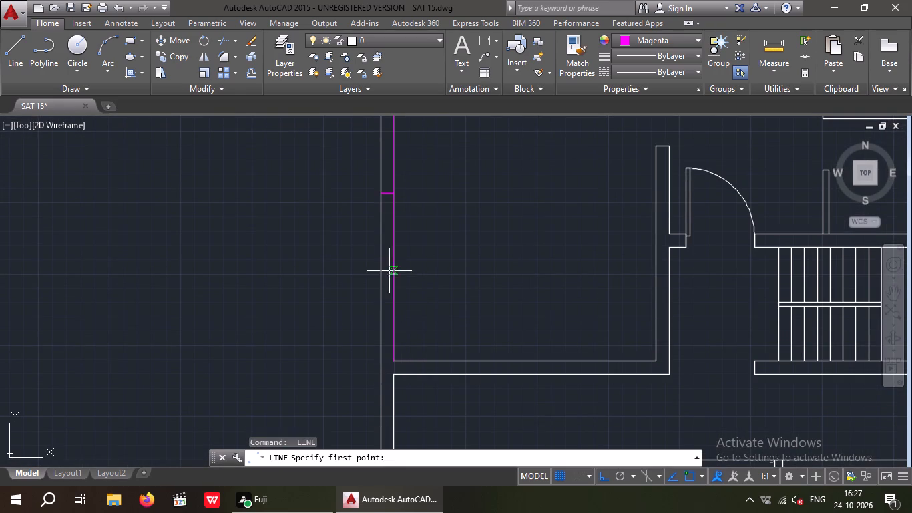
drag(393, 277, 385, 280)
scroll(369, 284, up, 2)
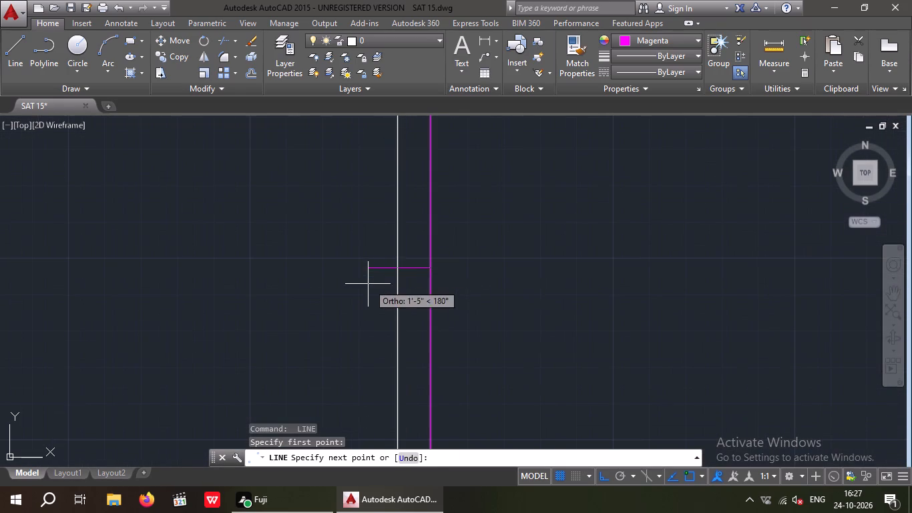
click(398, 269)
key(Escape)
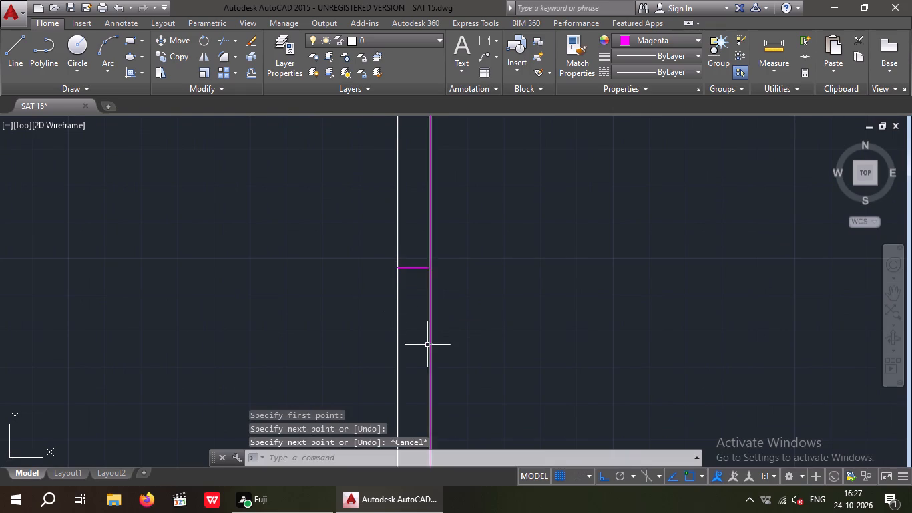
Erase the magenta guide lines along the large left room's inner wall face, keeping the cross lines.
click(431, 343)
key(Delete)
scroll(422, 345, down, 3)
middle_drag(445, 283, 450, 349)
scroll(427, 316, up, 2)
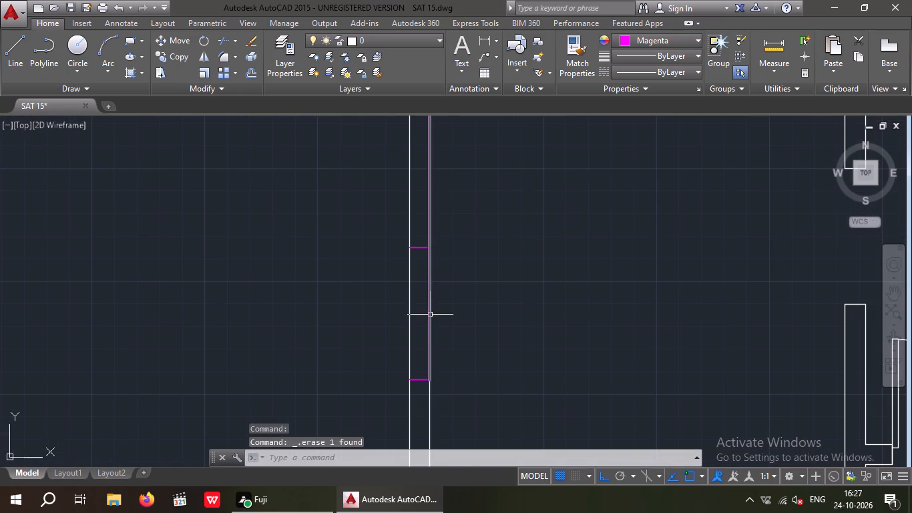
click(430, 315)
key(Delete)
middle_drag(431, 296, 431, 353)
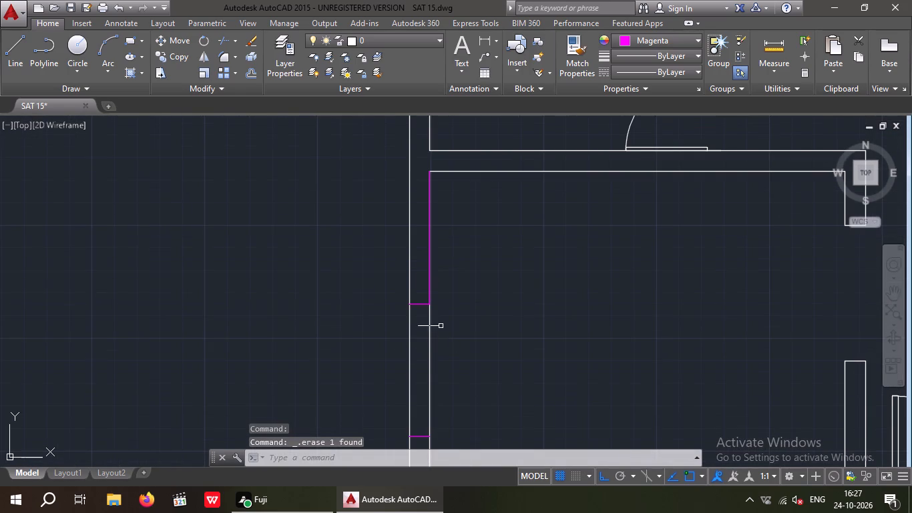
click(430, 284)
key(Delete)
Erase the middle magenta cross line in the large left room's left outer wall.
scroll(412, 308, up, 2)
scroll(423, 327, down, 3)
middle_drag(416, 389, 377, 277)
scroll(391, 299, up, 2)
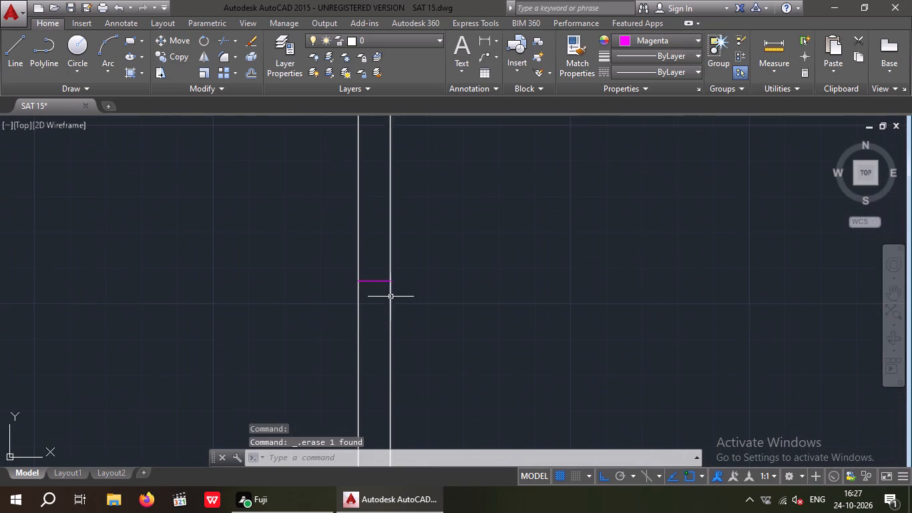
drag(385, 295, 367, 277)
click(363, 254)
key(Delete)
scroll(362, 267, down, 3)
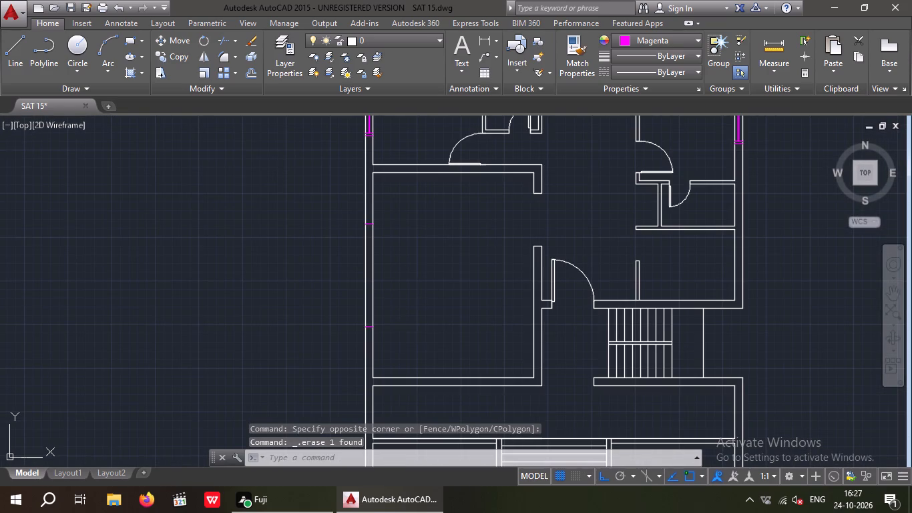
key(Escape)
key(Escape)
key(Escape)
Offset the lower magenta cross line in the large left room's outer wall by 1'6" to both its upper and lower sides.
key(o)
key(Return)
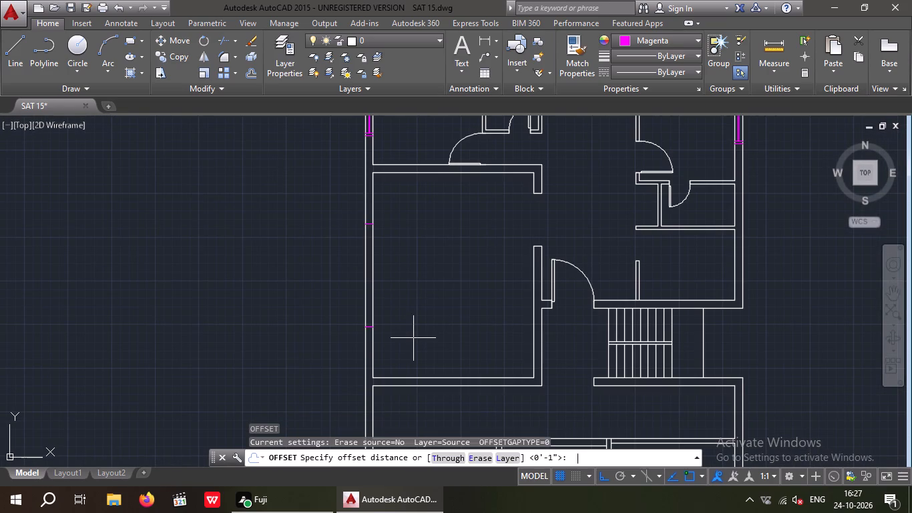
text(1'6")
key(Return)
scroll(349, 352, up, 3)
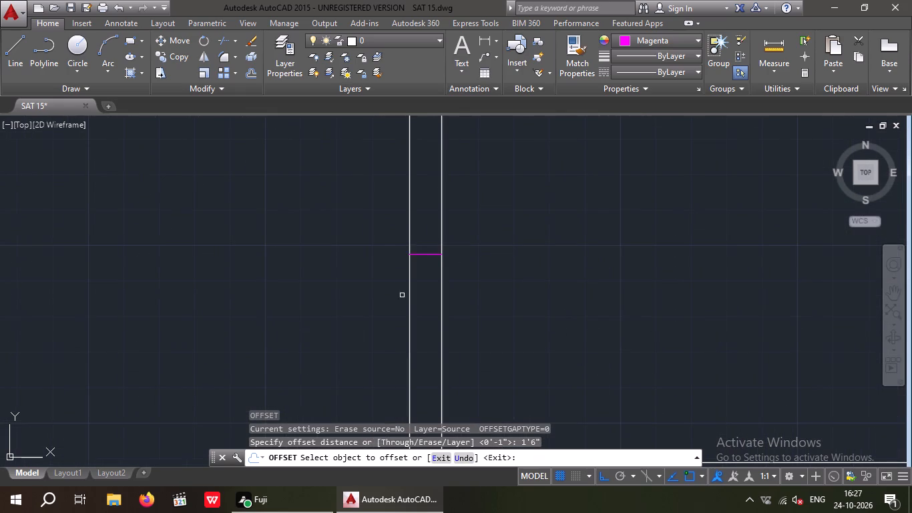
drag(426, 255, 426, 232)
click(425, 176)
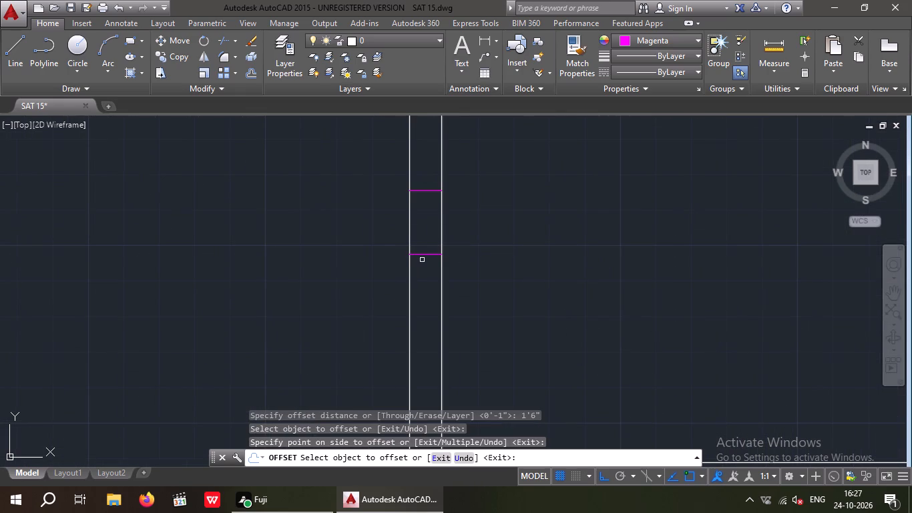
drag(426, 254, 427, 306)
click(429, 328)
Offset the upper magenta cross line in the large left room's outer wall by 1'6" to both its upper and lower sides.
scroll(421, 259, down, 3)
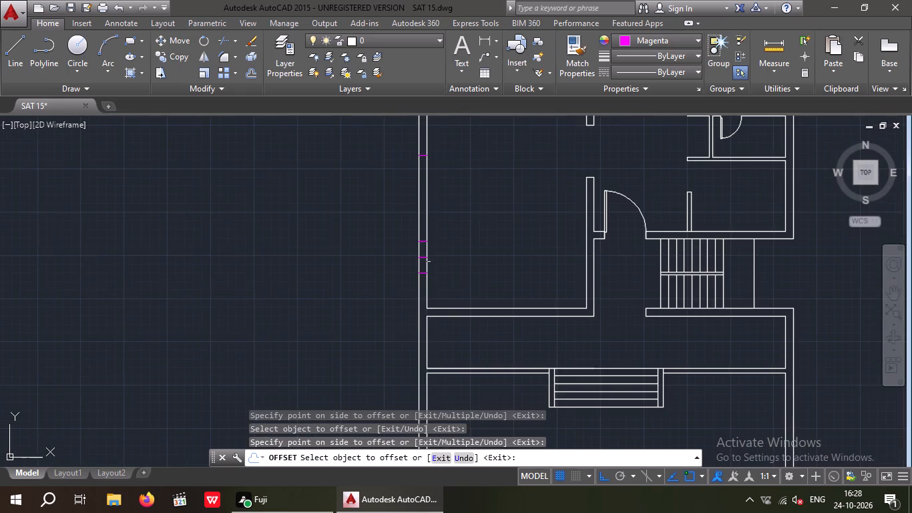
middle_drag(454, 222, 459, 325)
scroll(428, 252, up, 3)
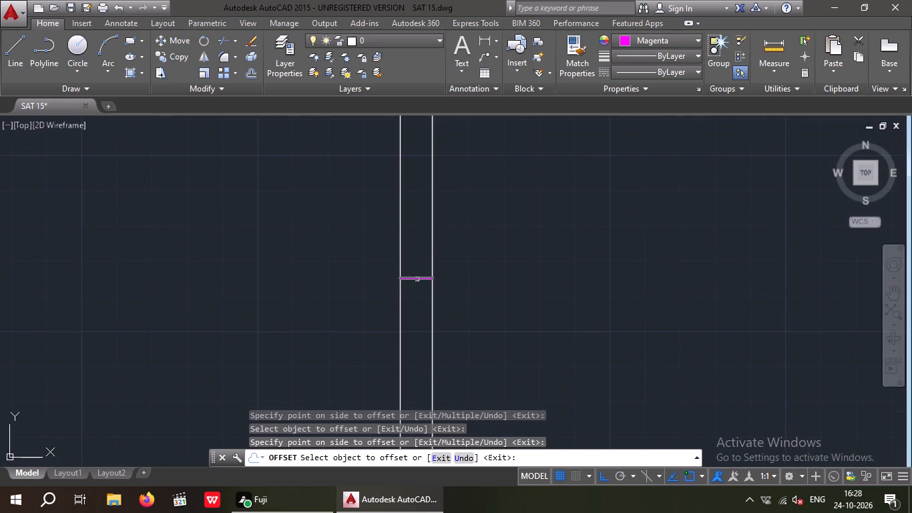
drag(417, 279, 416, 271)
drag(416, 196, 416, 204)
drag(416, 277, 422, 312)
click(422, 322)
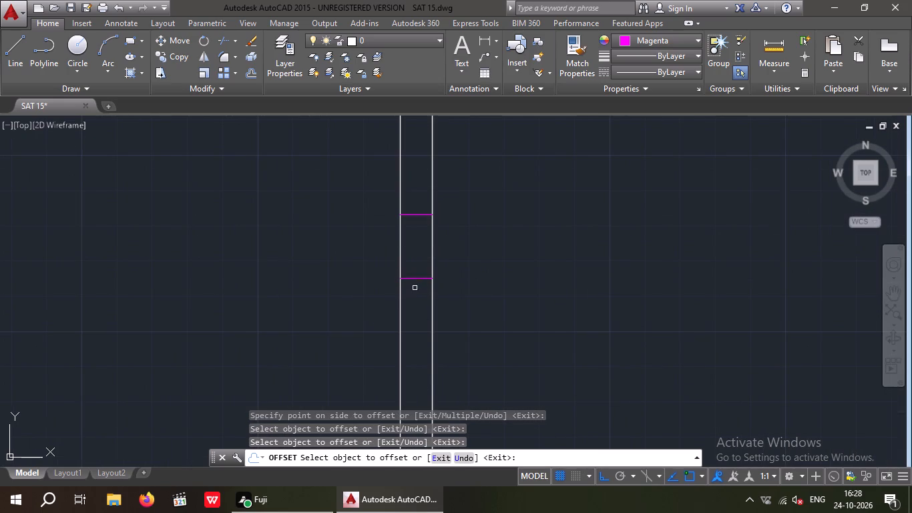
drag(415, 277, 421, 298)
click(424, 323)
scroll(419, 285, down, 1)
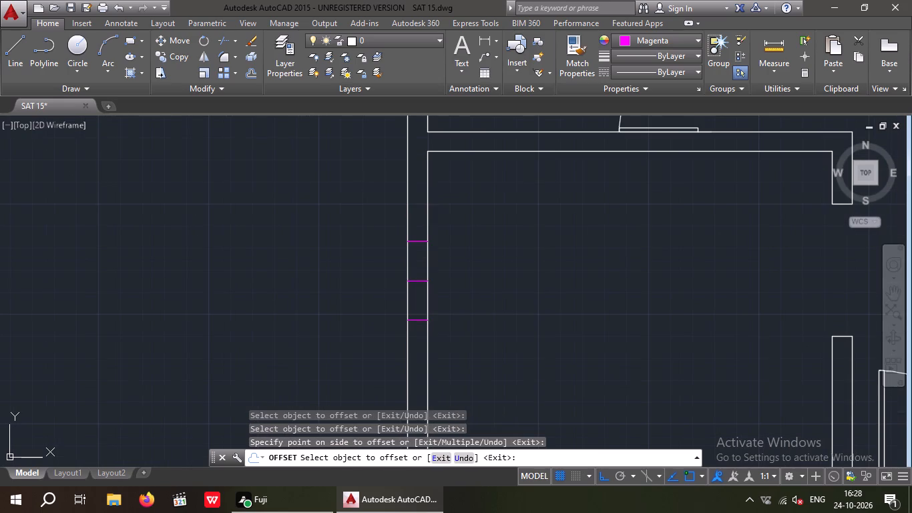
key(Escape)
key(Escape)
key(Escape)
key(Escape)
Offset the end cross lines of the upper window in the large left room's outer wall outward by 3".
key(o)
key(Return)
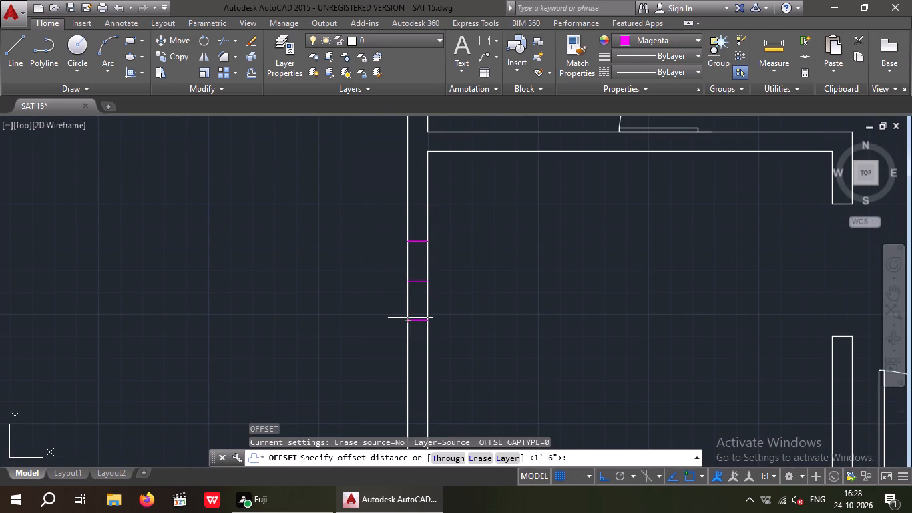
key(3)
key(shift+quotedbl)
key(Return)
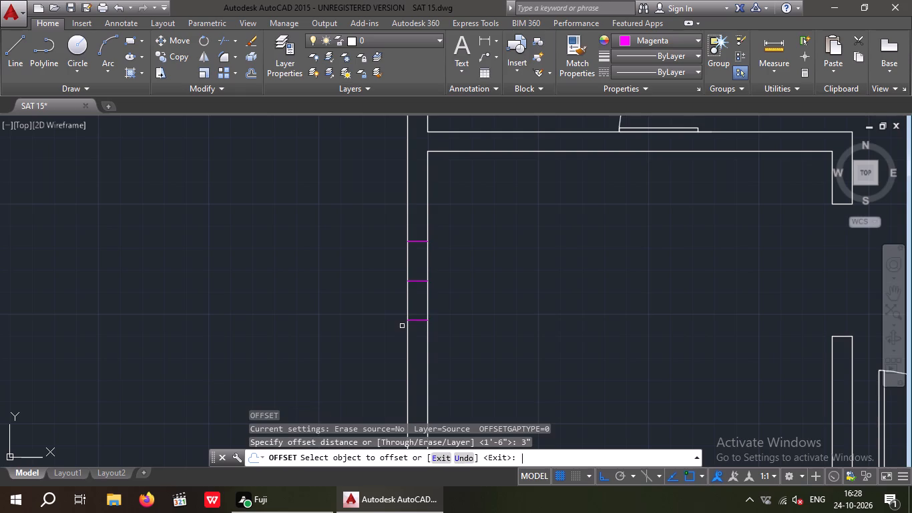
scroll(423, 240, up, 1)
click(409, 243)
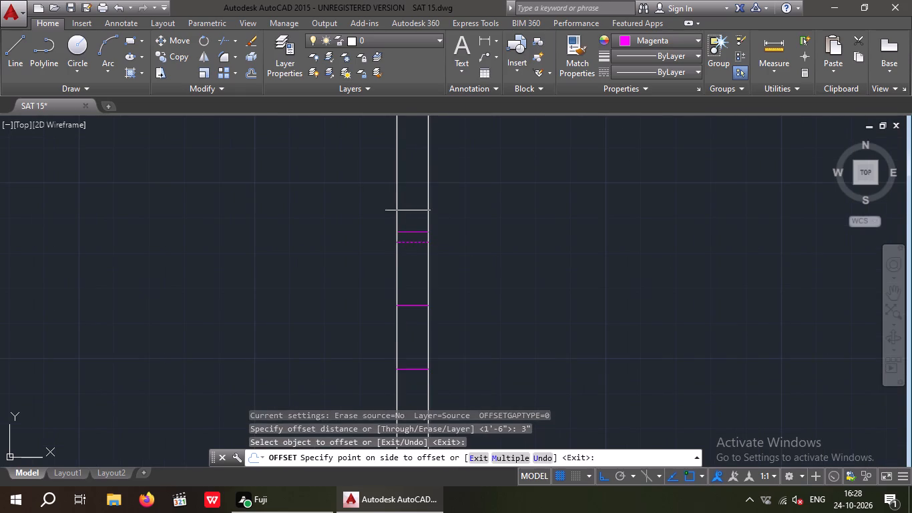
click(408, 210)
scroll(408, 210, down, 2)
scroll(411, 279, up, 2)
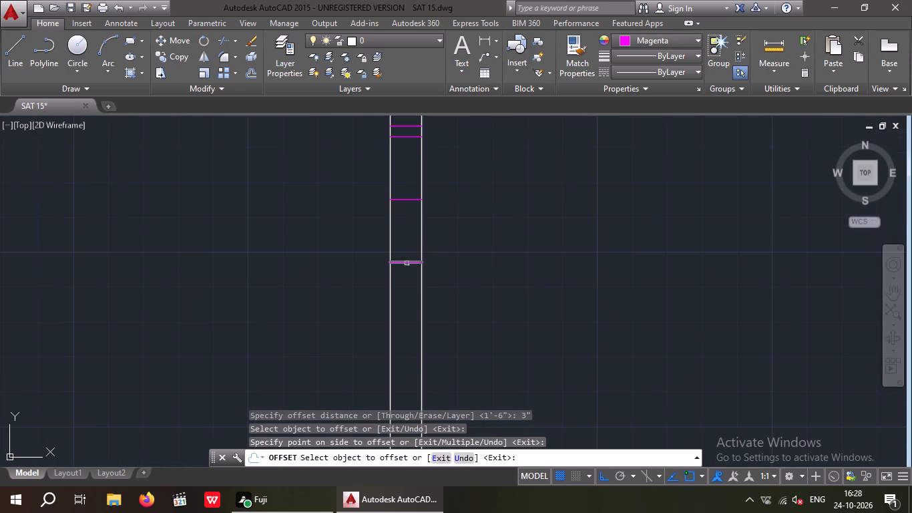
drag(407, 260, 411, 291)
click(415, 310)
drag(406, 262, 406, 278)
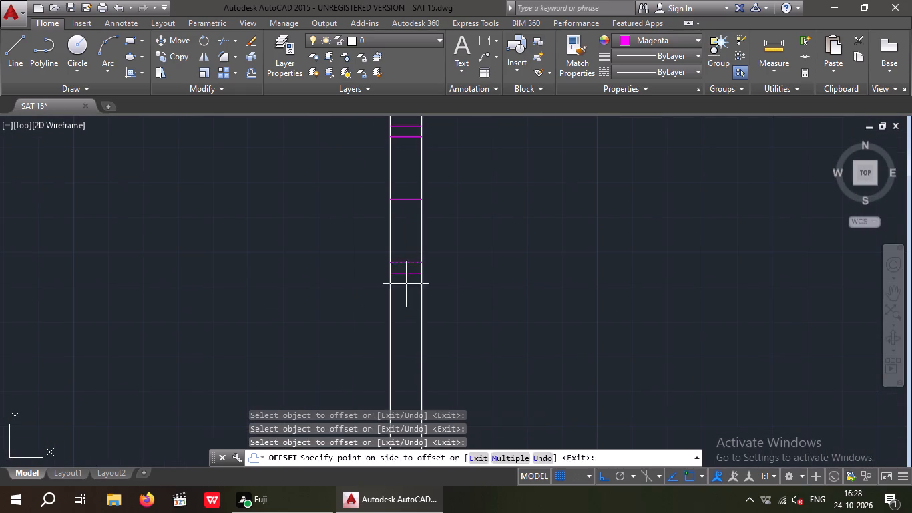
click(406, 284)
Offset the end cross lines of the lower window in the large left room's outer wall outward by 3".
scroll(413, 230, down, 4)
scroll(415, 279, up, 4)
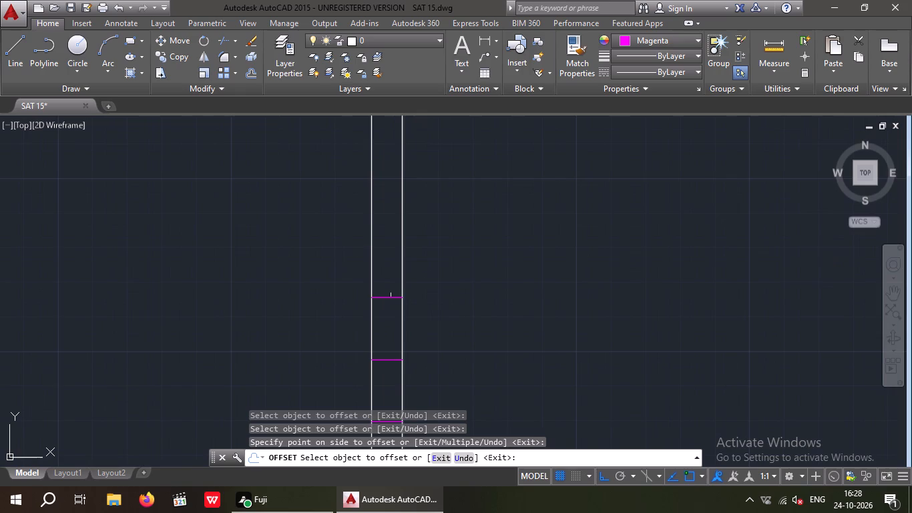
drag(392, 298, 389, 284)
click(384, 256)
scroll(385, 300, down, 2)
scroll(387, 353, up, 2)
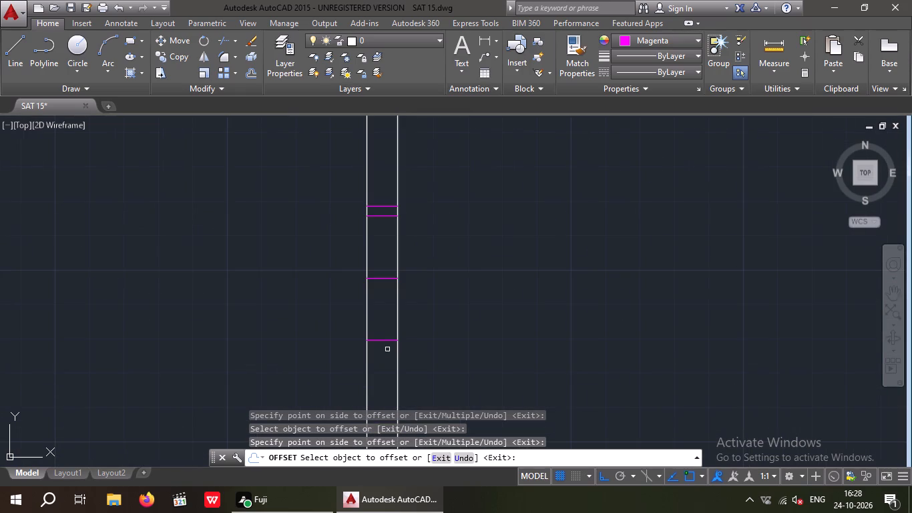
drag(382, 339, 380, 354)
click(379, 374)
key(Escape)
key(Escape)
Erase the middle magenta cross line of both windows in the large left room's outer wall.
click(386, 288)
click(374, 263)
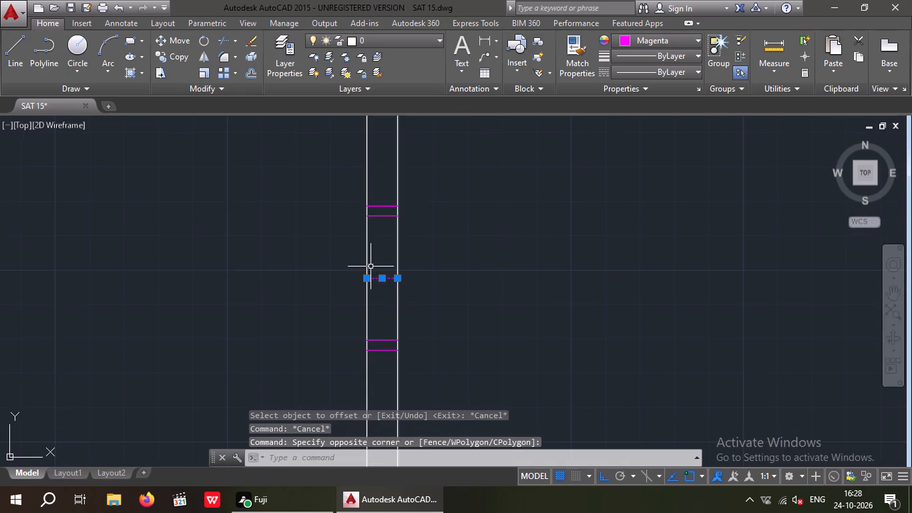
key(Delete)
scroll(371, 267, down, 3)
middle_drag(387, 220, 401, 351)
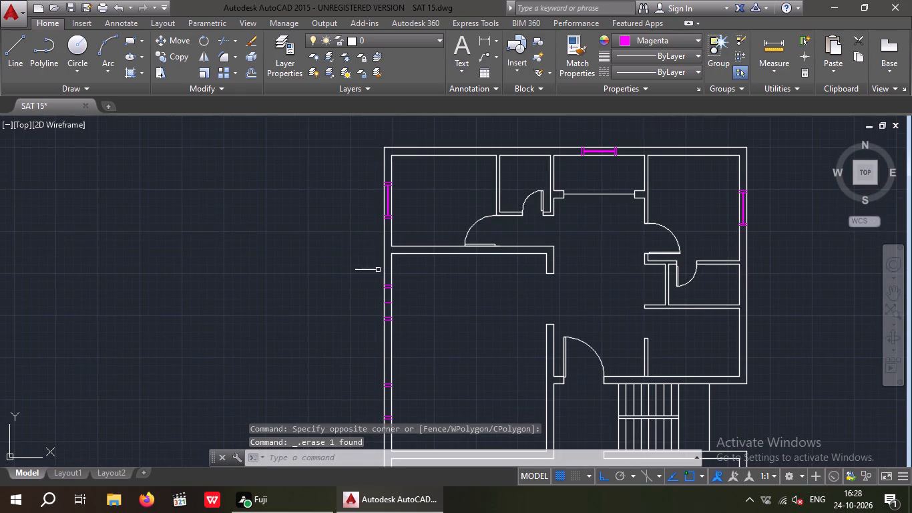
scroll(395, 299, up, 4)
drag(341, 345, 327, 329)
click(318, 297)
key(Delete)
scroll(343, 302, down, 3)
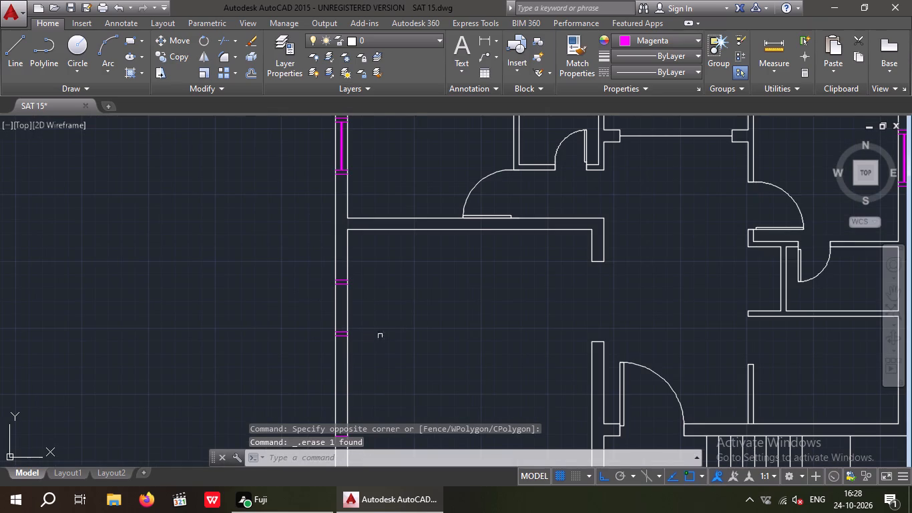
key(Escape)
key(Escape)
Draw a magenta centre line between the midpoints of the upper window's inner end lines in the large left room's outer wall.
key(l)
key(Return)
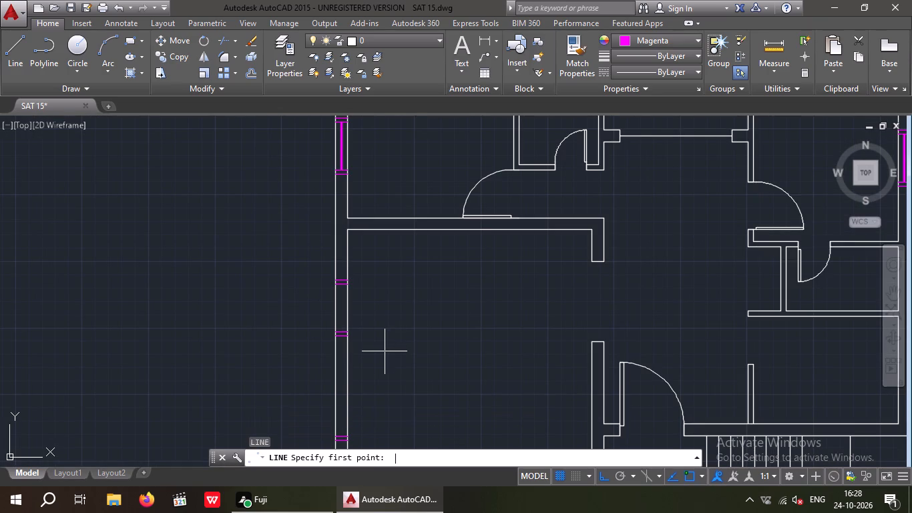
scroll(339, 285, up, 3)
click(337, 283)
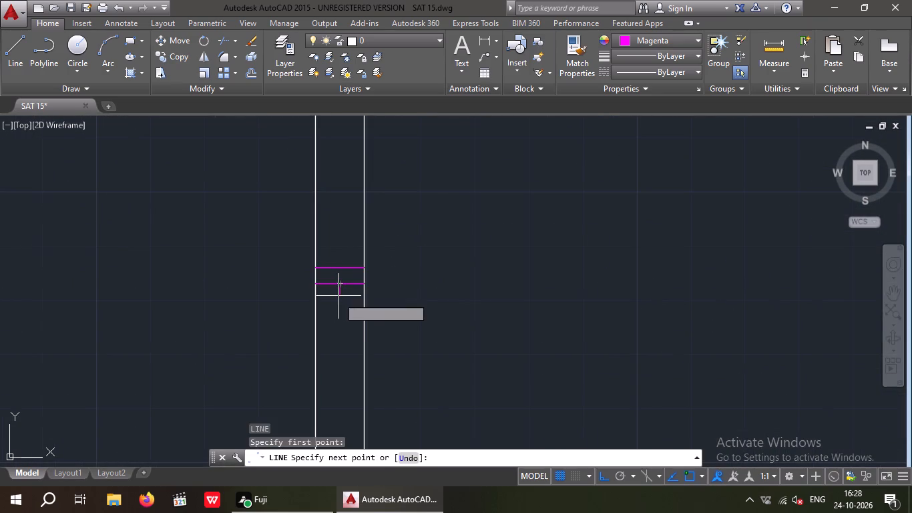
scroll(339, 295, down, 3)
scroll(341, 343, up, 3)
click(328, 335)
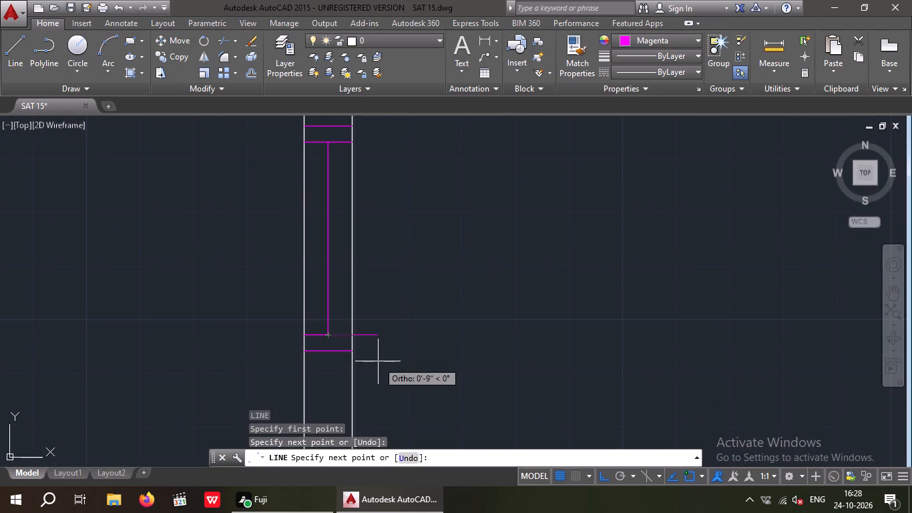
key(Escape)
key(Escape)
Offset the upper window's centre line by 1/2" to both sides.
key(o)
key(Return)
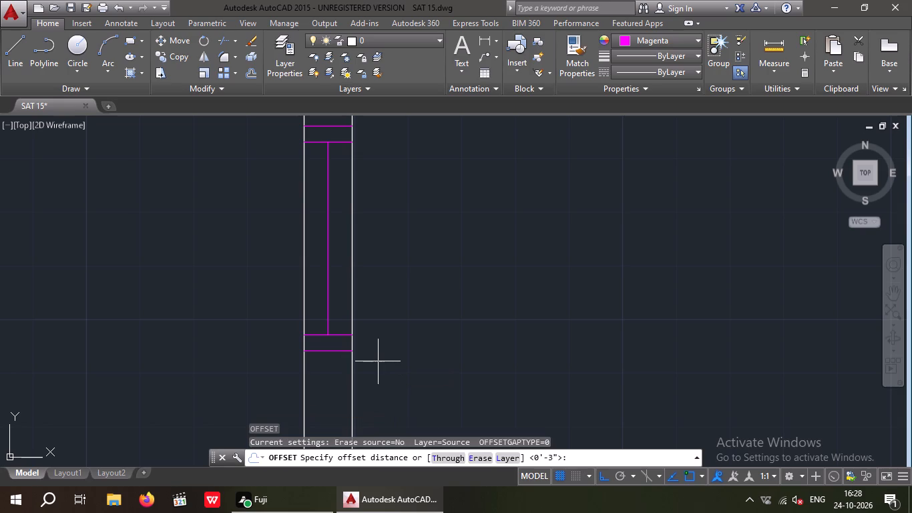
text(1/2)
key(shift+quotedbl)
key(Return)
click(328, 291)
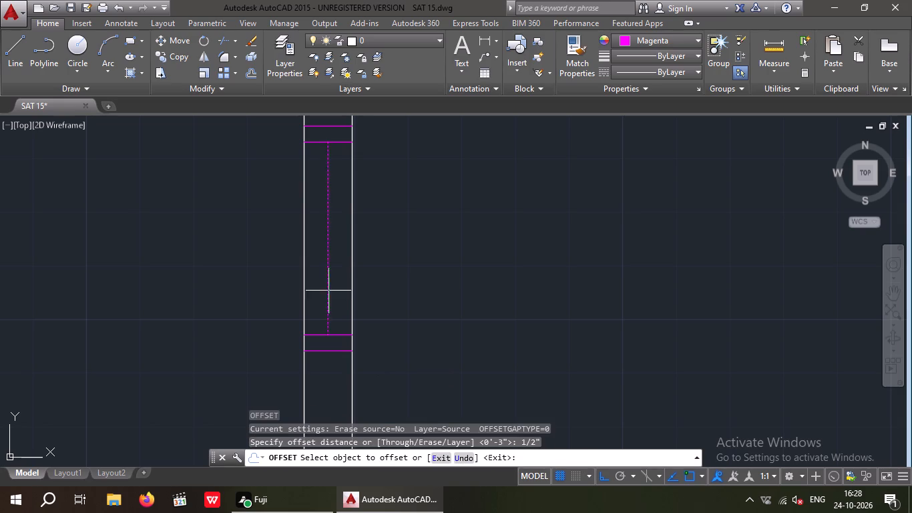
click(340, 291)
scroll(333, 300, up, 2)
drag(318, 306, 260, 327)
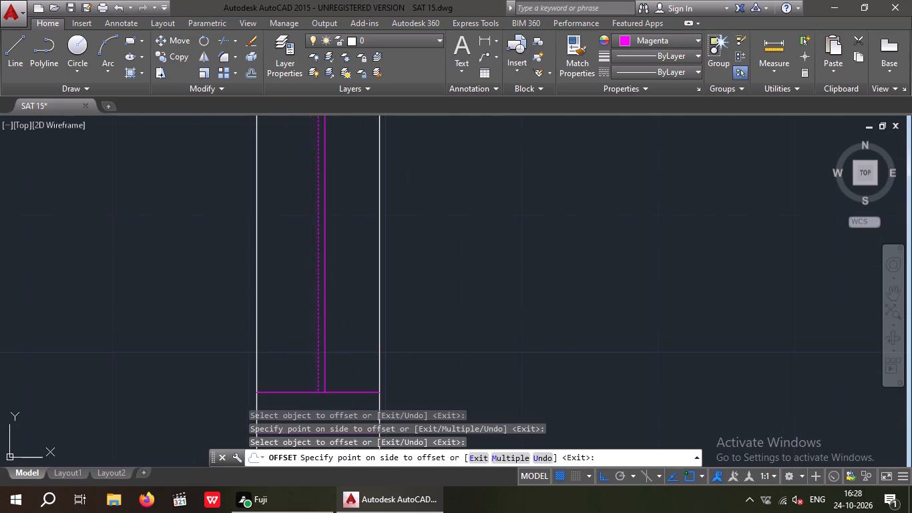
click(261, 325)
scroll(282, 298, down, 4)
middle_drag(291, 319, 292, 250)
scroll(305, 234, down, 3)
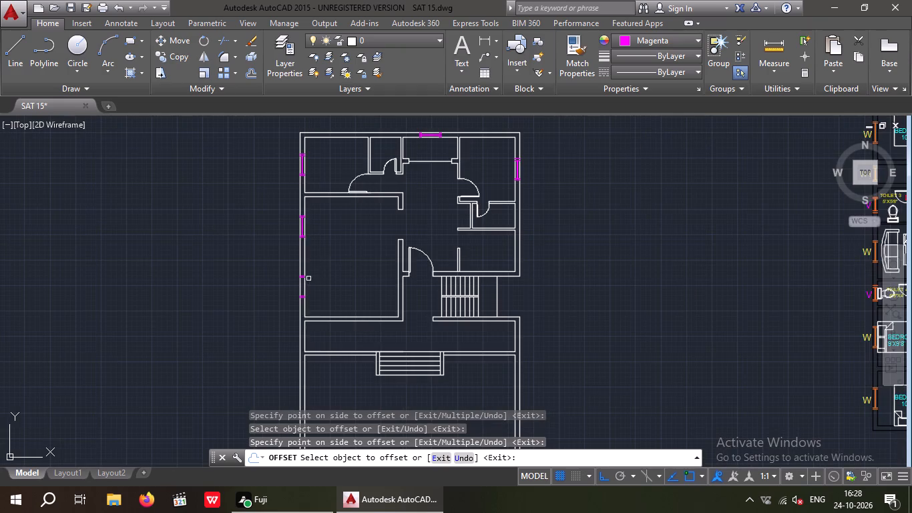
scroll(308, 279, up, 3)
key(Escape)
key(Escape)
Draw a magenta centre line between the midpoints of the lower window's inner end lines in the large left room's outer wall.
key(l)
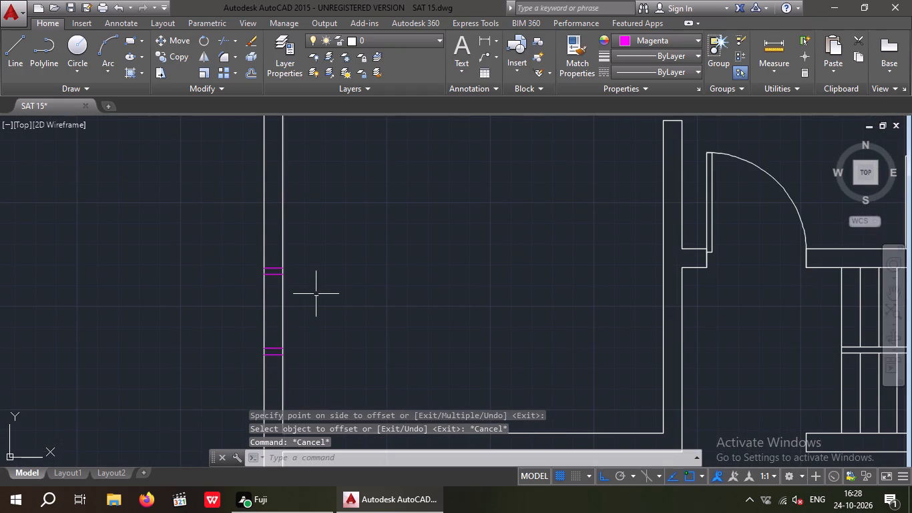
key(Return)
scroll(270, 277, up, 3)
click(278, 267)
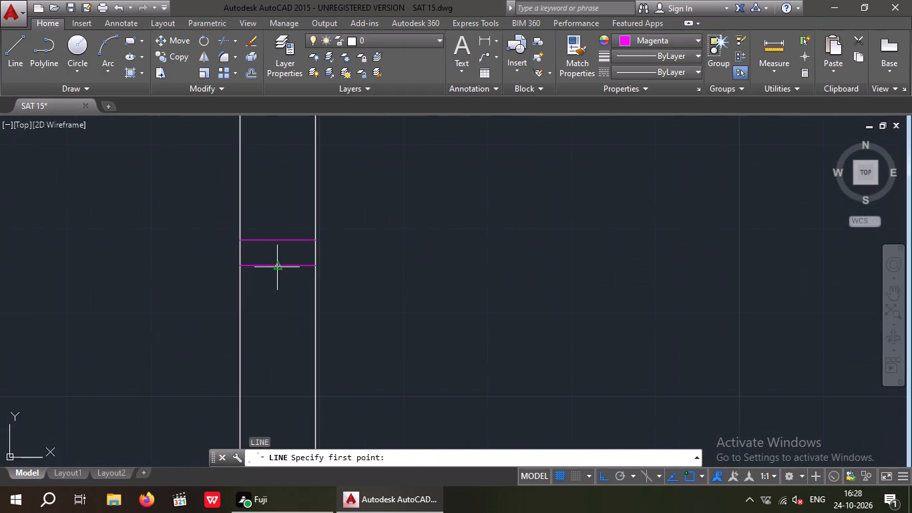
scroll(282, 265, down, 3)
scroll(295, 335, up, 3)
click(239, 358)
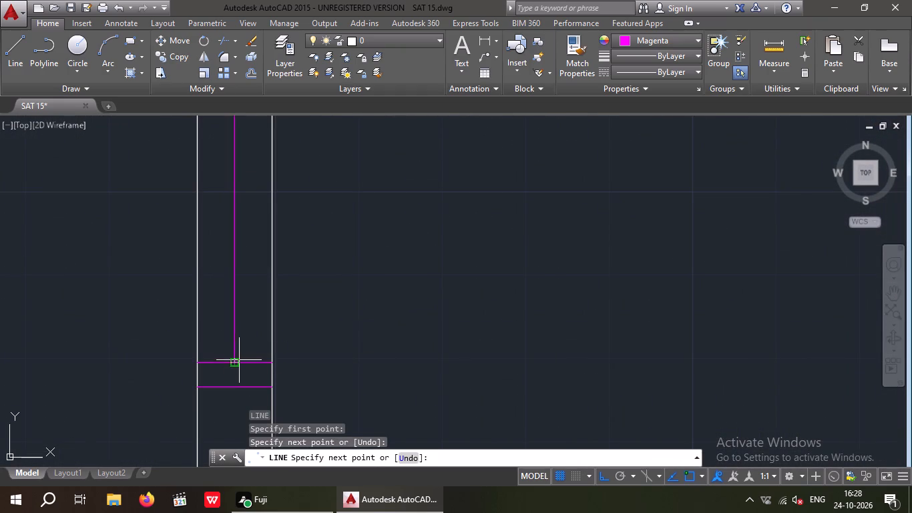
key(Escape)
key(Escape)
Offset the lower window's centre line by 1/2" to both sides.
key(o)
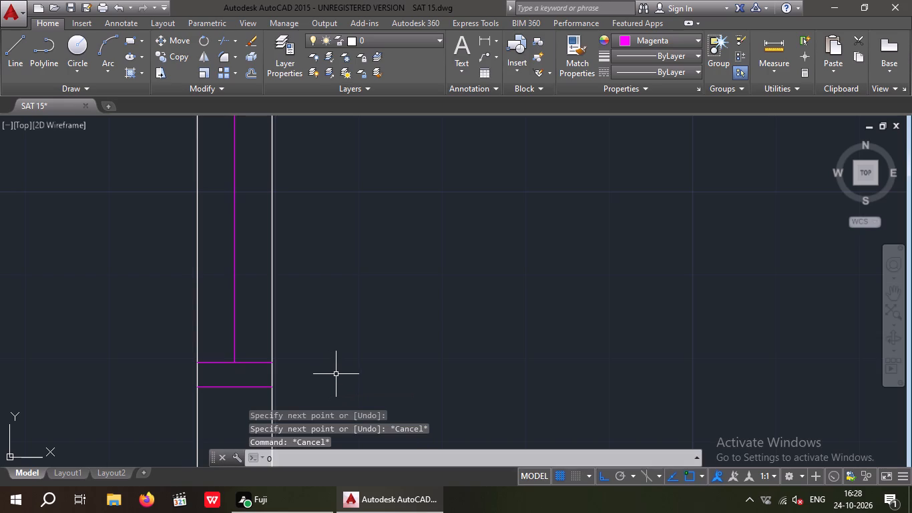
key(Return)
key(1)
key(slash)
key(2)
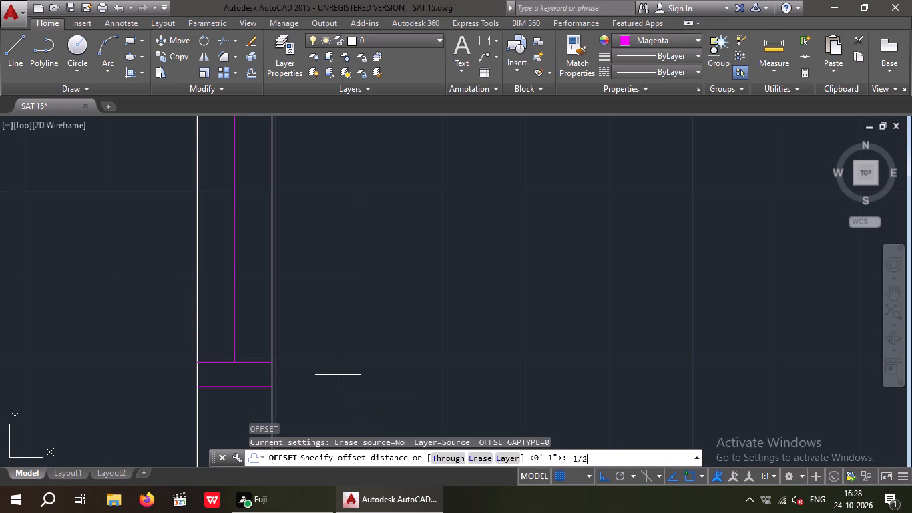
key(shift+quotedbl)
key(Return)
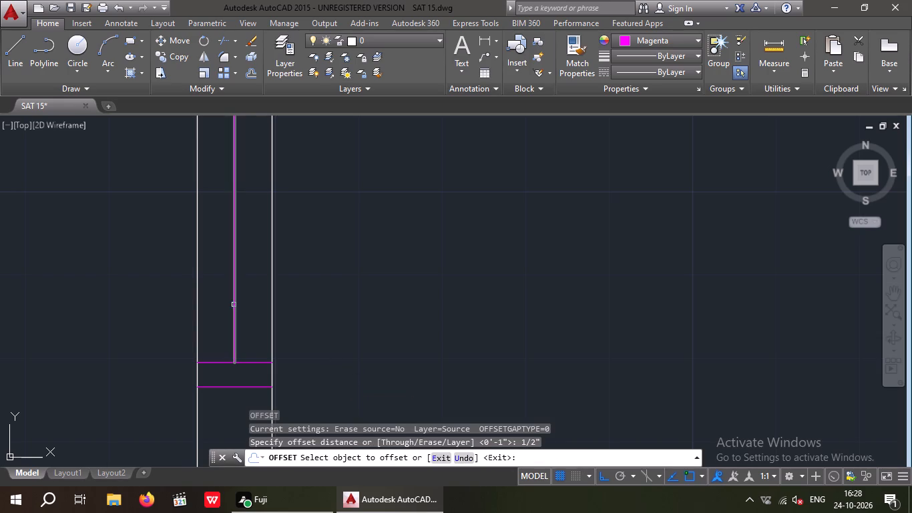
drag(235, 307, 248, 307)
click(256, 305)
scroll(233, 318, up, 2)
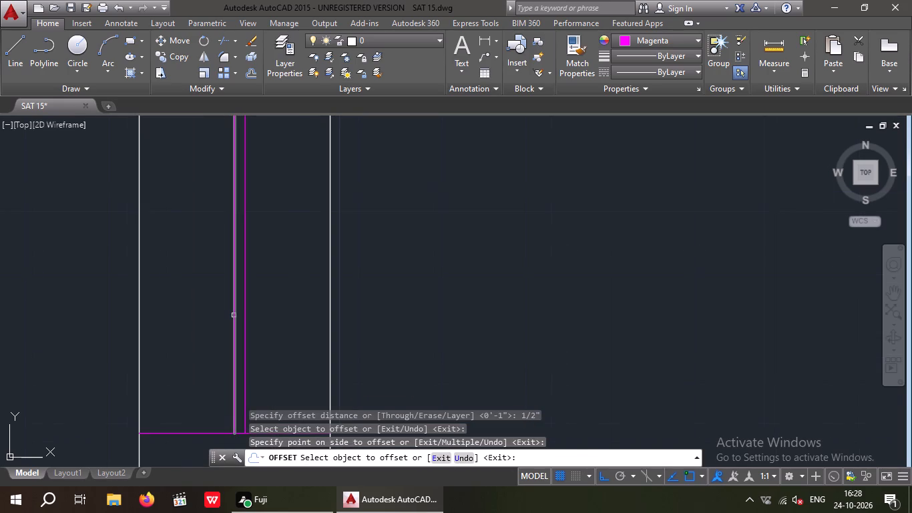
drag(234, 315, 189, 329)
click(188, 327)
scroll(217, 305, down, 4)
scroll(313, 329, down, 2)
middle_drag(353, 349, 253, 310)
scroll(264, 318, down, 2)
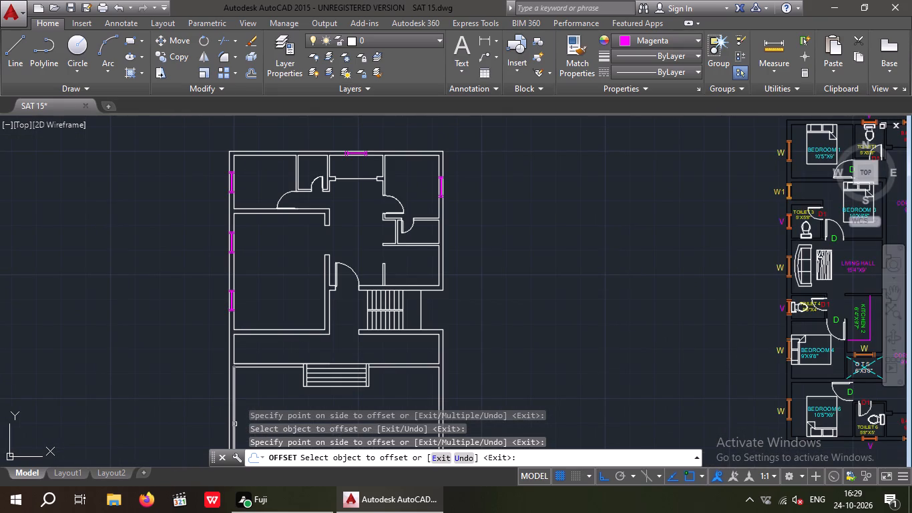
key(Escape)
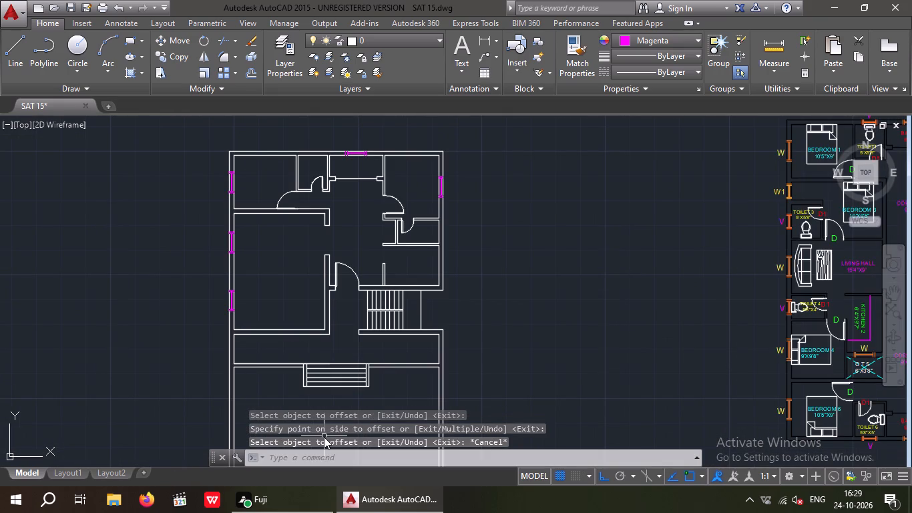
key(Escape)
Offset the white vertical line at the outer edge of the staircase landing by 6" toward the exterior.
key(o)
key(Return)
key(6)
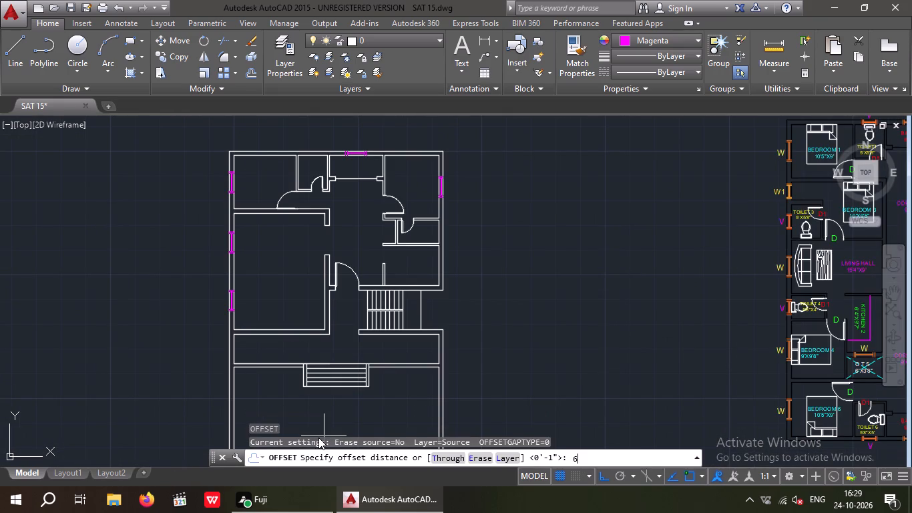
key(shift+quotedbl)
key(Return)
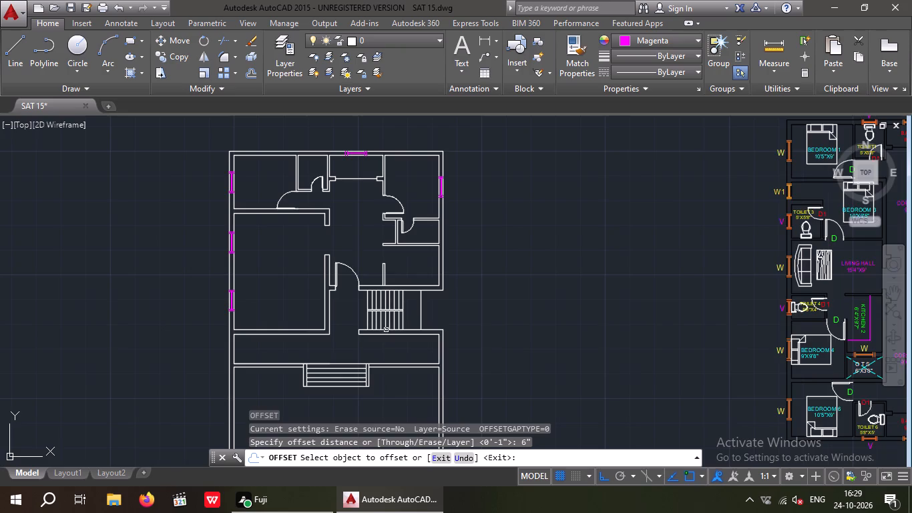
scroll(420, 322, up, 2)
click(420, 313)
click(452, 306)
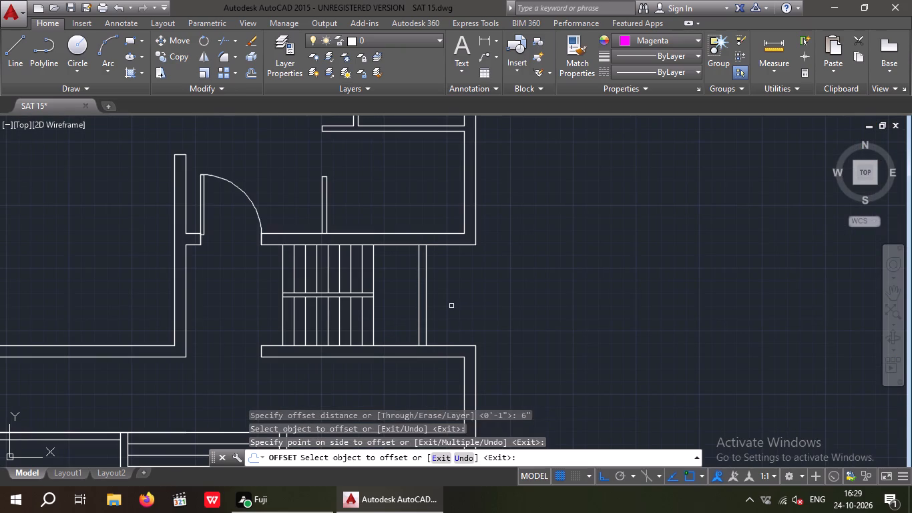
scroll(450, 302, down, 1)
key(Escape)
key(Escape)
Draw a magenta cross line through the right outer wall of the room above the staircase, from the inner face's midpoint to the outer face.
middle_drag(459, 311, 429, 349)
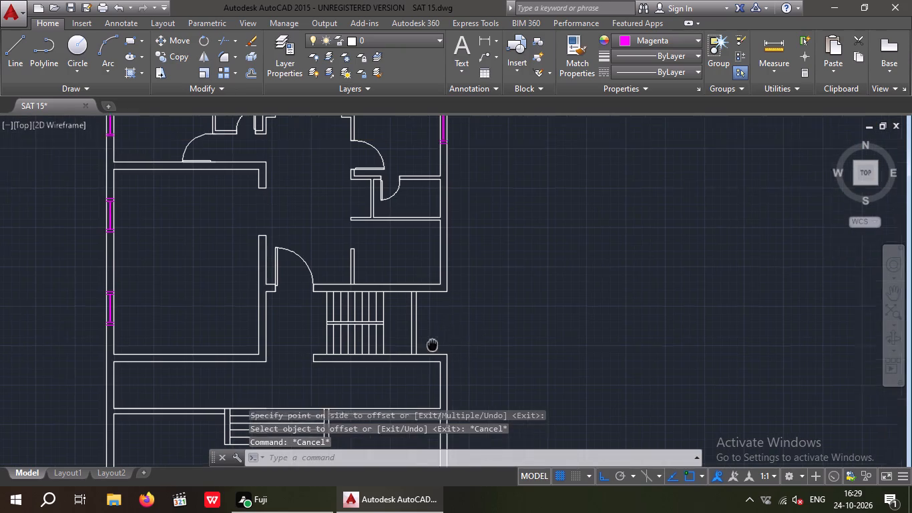
middle_drag(429, 349, 422, 357)
key(Escape)
key(l)
key(space)
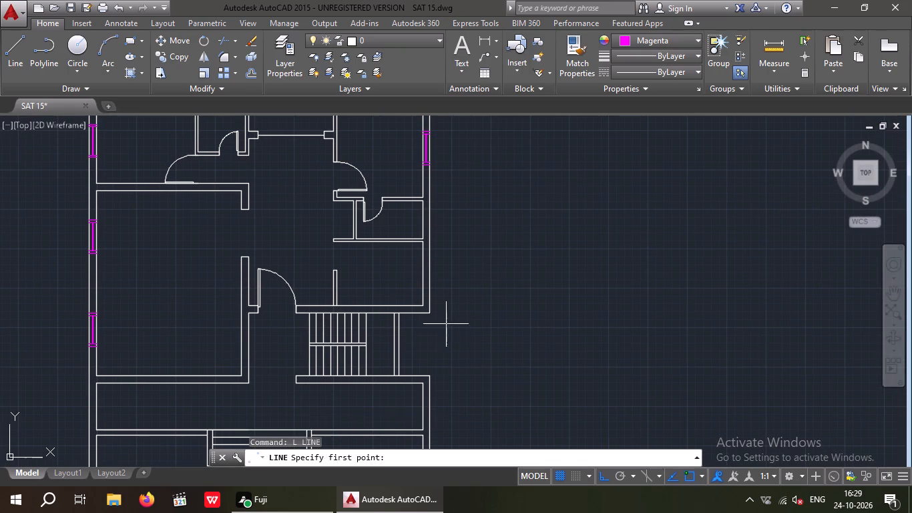
scroll(418, 285, up, 2)
drag(425, 256, 432, 258)
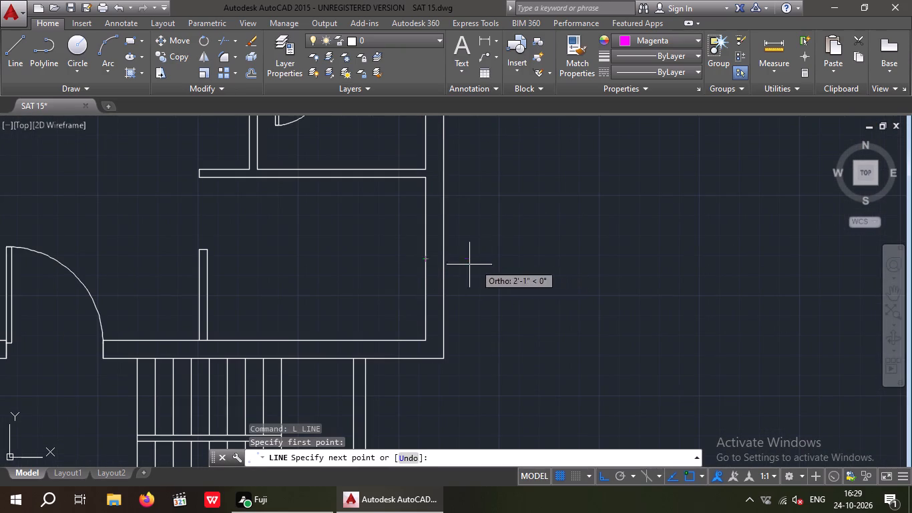
click(442, 261)
key(Escape)
key(Escape)
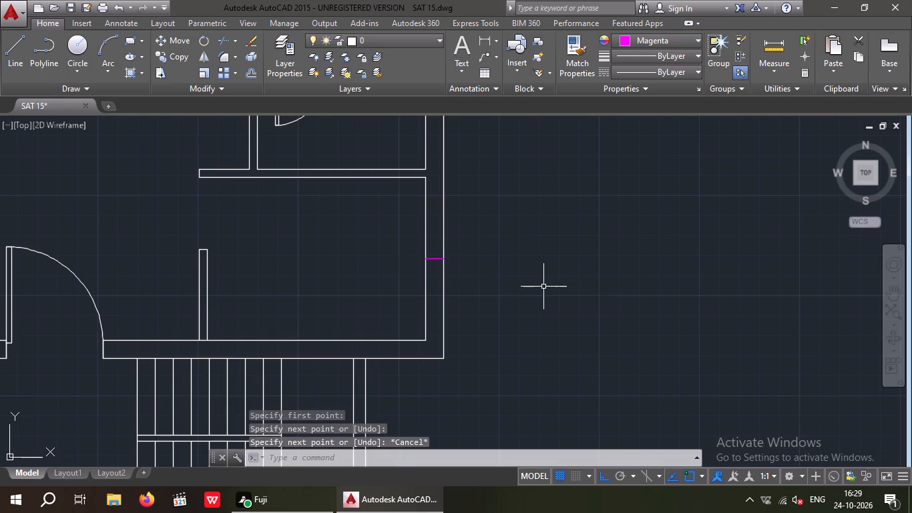
Offset the magenta cross line in the right outer wall above the staircase by 1'6" to both sides.
key(o)
key(Return)
key(1)
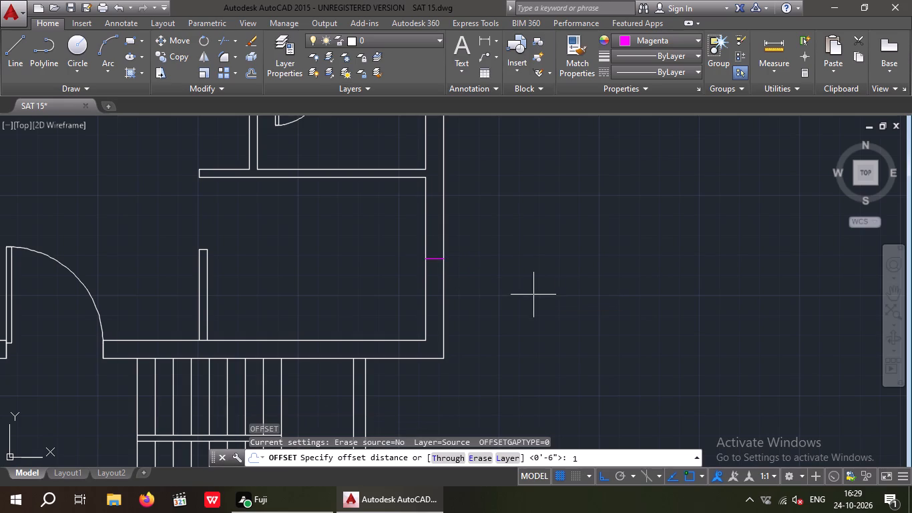
key(apostrophe)
key(6)
key(shift+quotedbl)
key(Return)
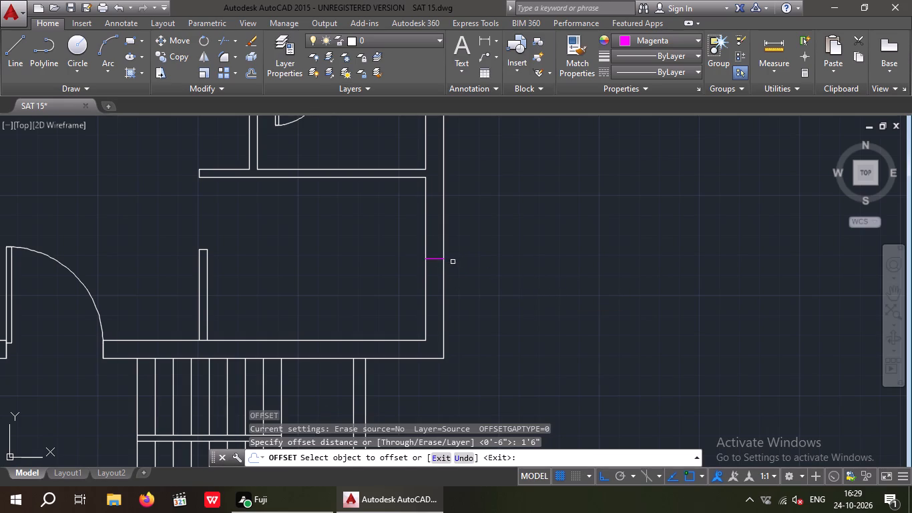
scroll(435, 253, up, 1)
click(435, 263)
click(435, 226)
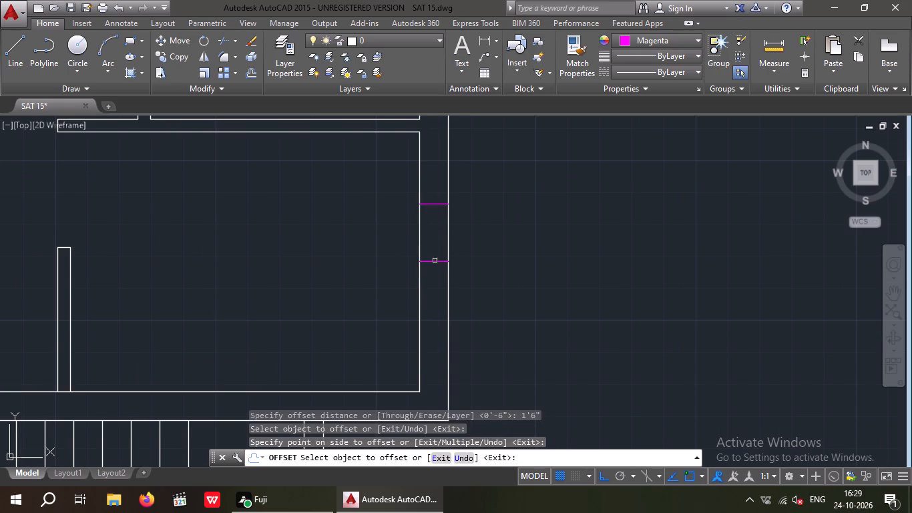
drag(435, 261, 435, 279)
click(437, 292)
key(Escape)
key(Escape)
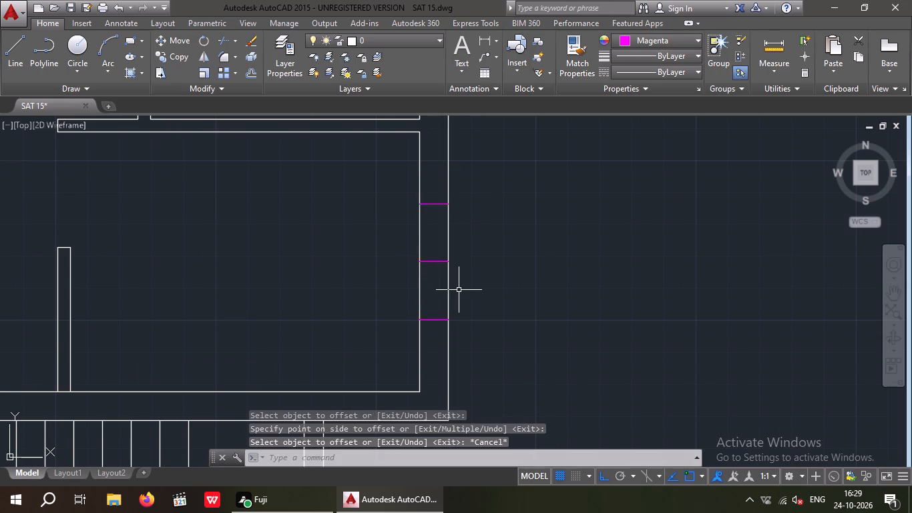
Offset the two outer magenta cross lines of this window by 3", each away from the window's middle.
key(o)
key(Return)
key(3)
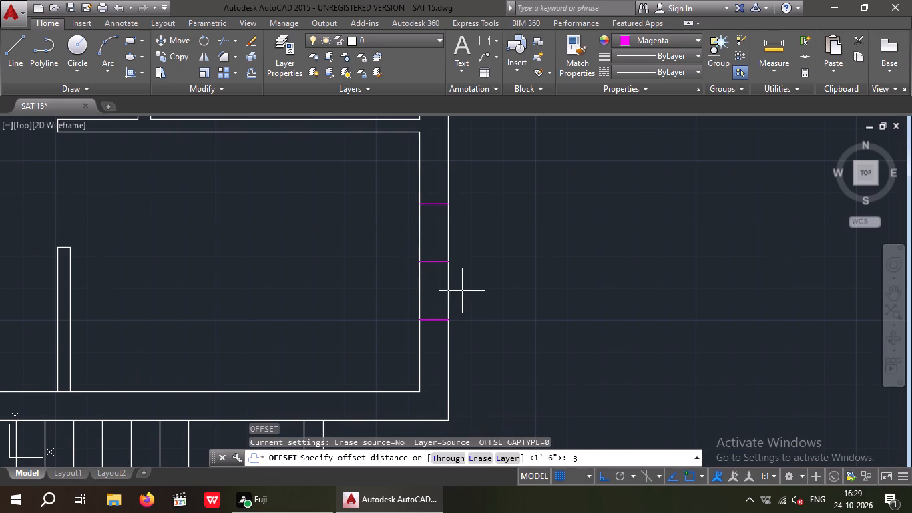
key(shift+quotedbl)
key(Return)
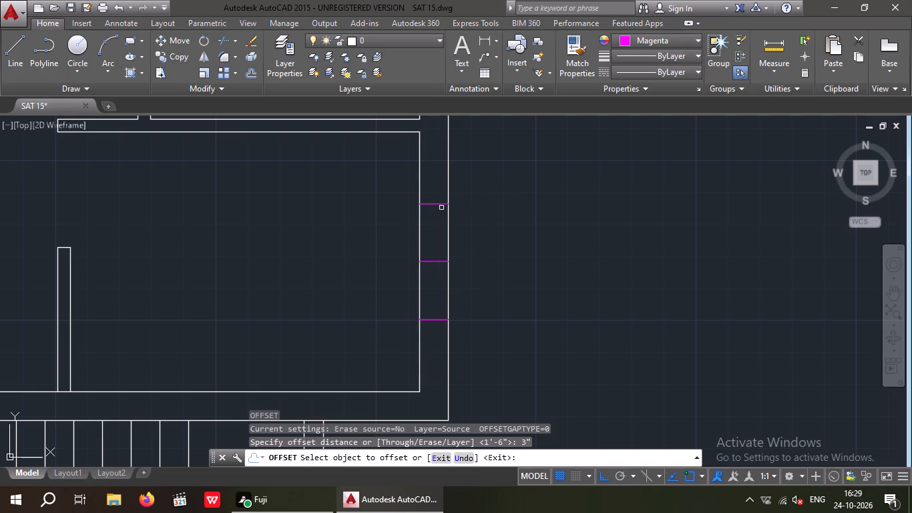
click(433, 204)
click(431, 192)
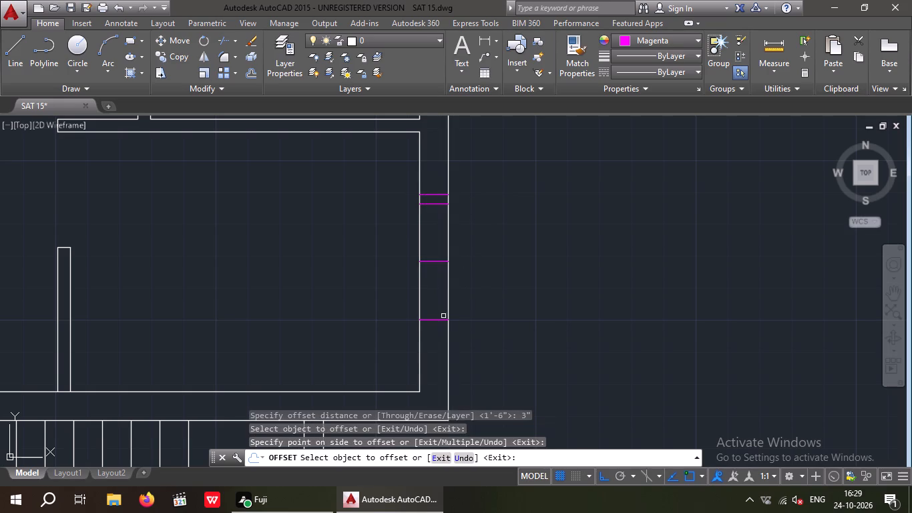
drag(438, 319, 437, 327)
click(436, 341)
key(Escape)
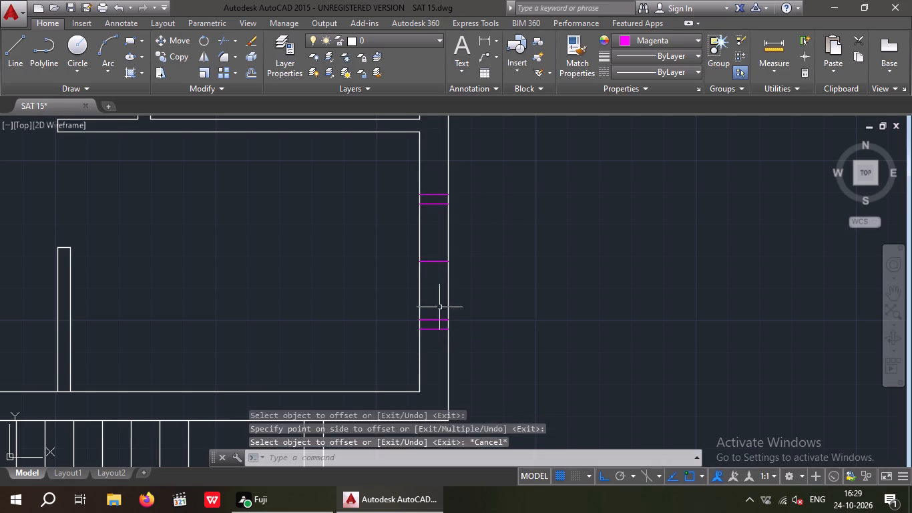
key(Escape)
Delete the original middle cross line between the window's end lines in the right outer wall.
scroll(435, 272, up, 2)
drag(437, 279, 411, 255)
click(399, 210)
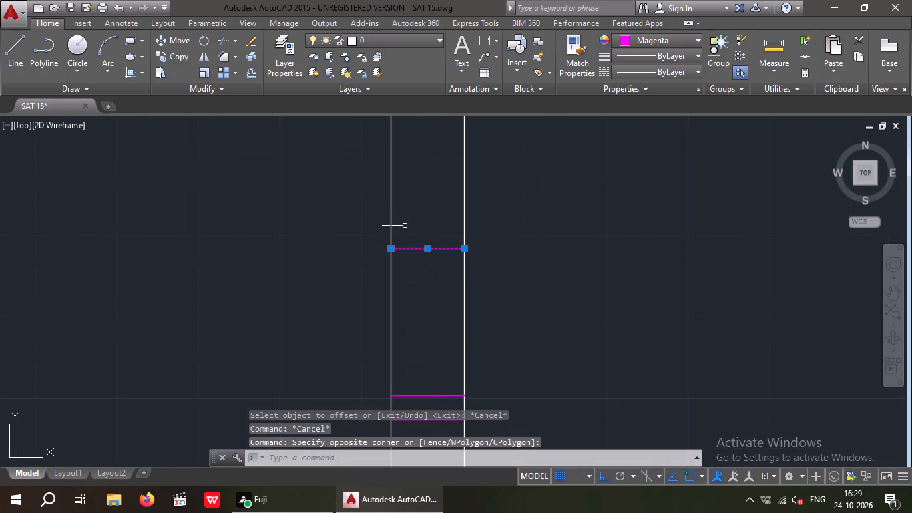
key(Delete)
scroll(422, 234, down, 3)
key(Escape)
key(Escape)
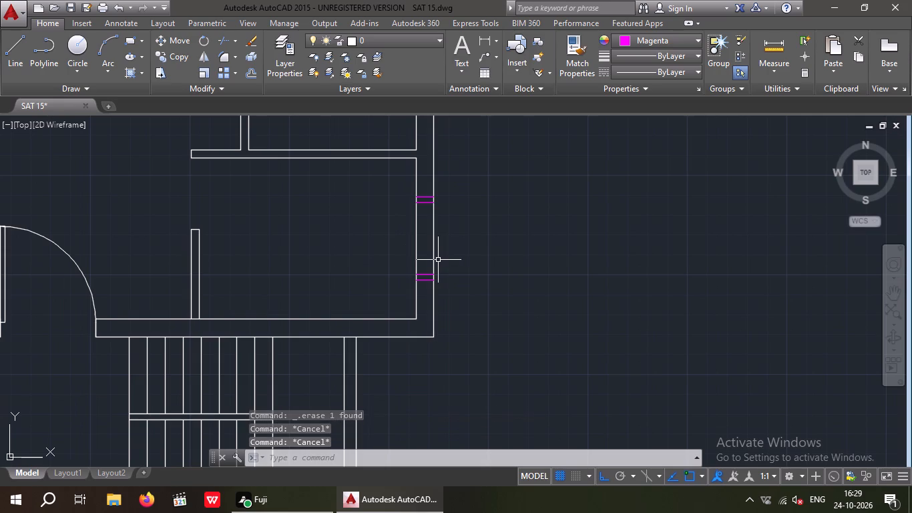
Draw a magenta centre line between the midpoints of the window's inner end lines in the right outer wall.
key(l)
key(Return)
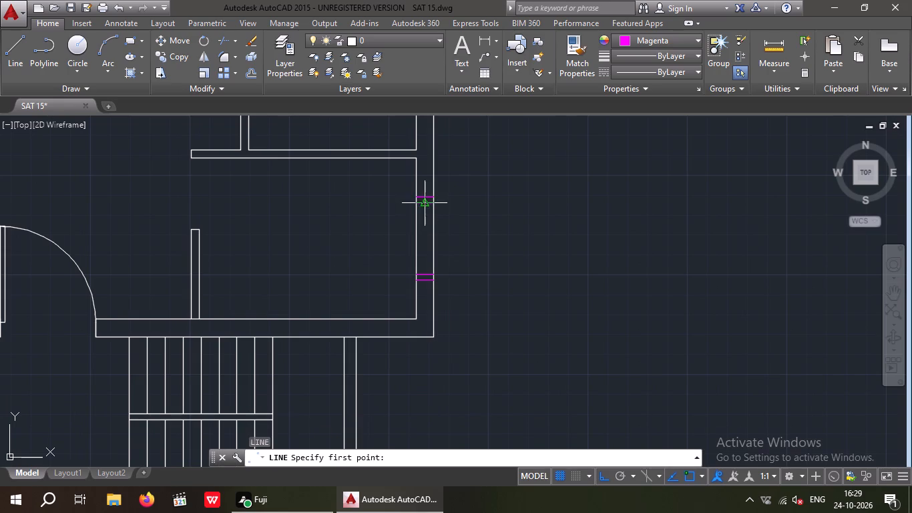
scroll(423, 202, up, 2)
drag(423, 201, 422, 209)
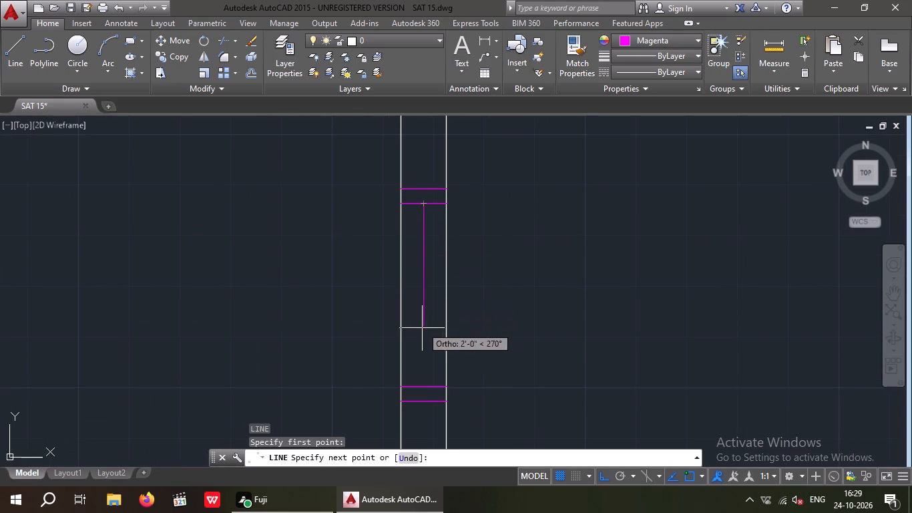
click(425, 388)
key(Escape)
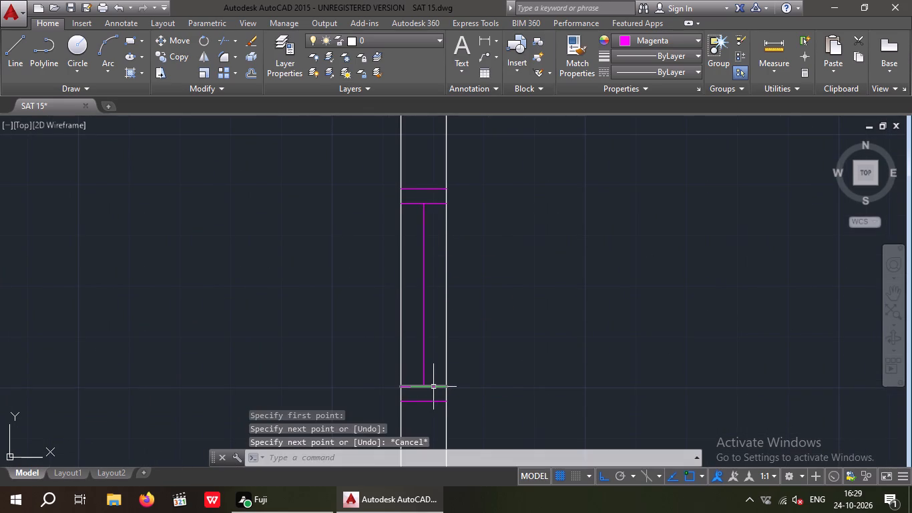
key(Escape)
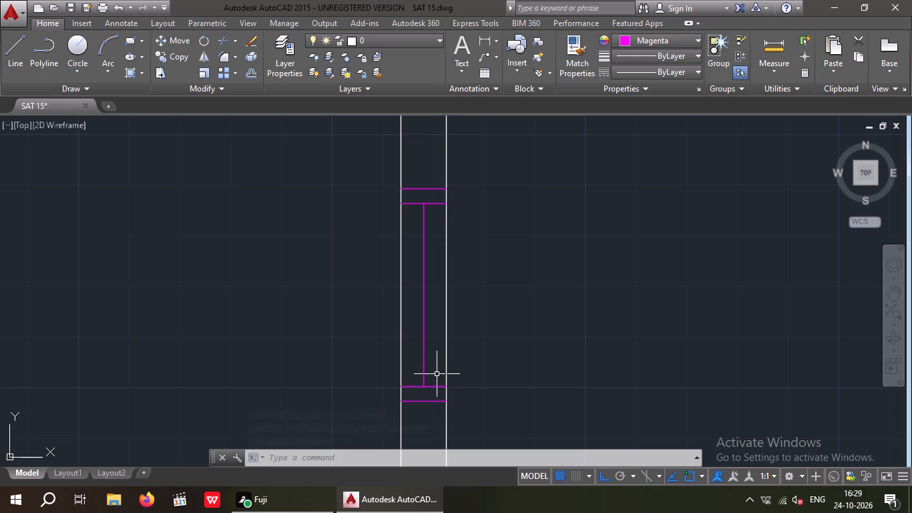
Offset the right outer wall window's centre line by 1/2" to both sides.
key(Escape)
key(Escape)
key(o)
key(Return)
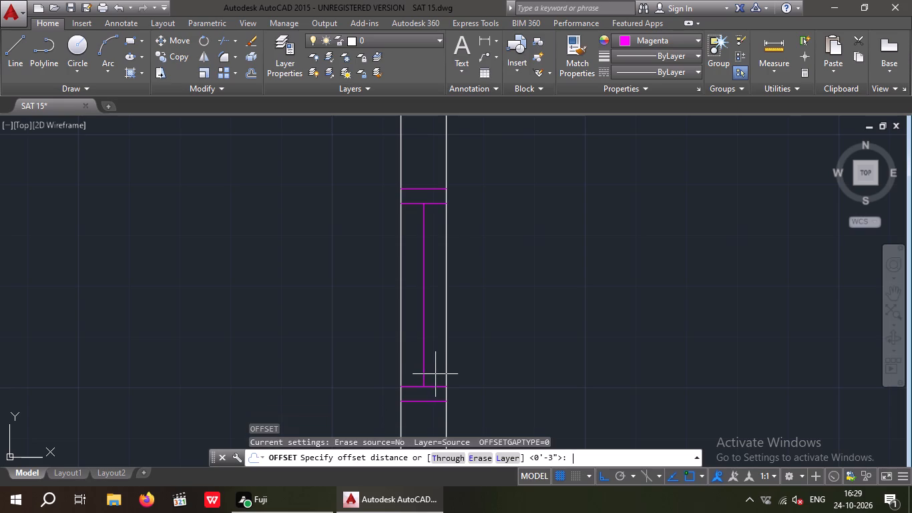
key(1)
key(slash)
key(2)
key(shift+quotedbl)
key(Return)
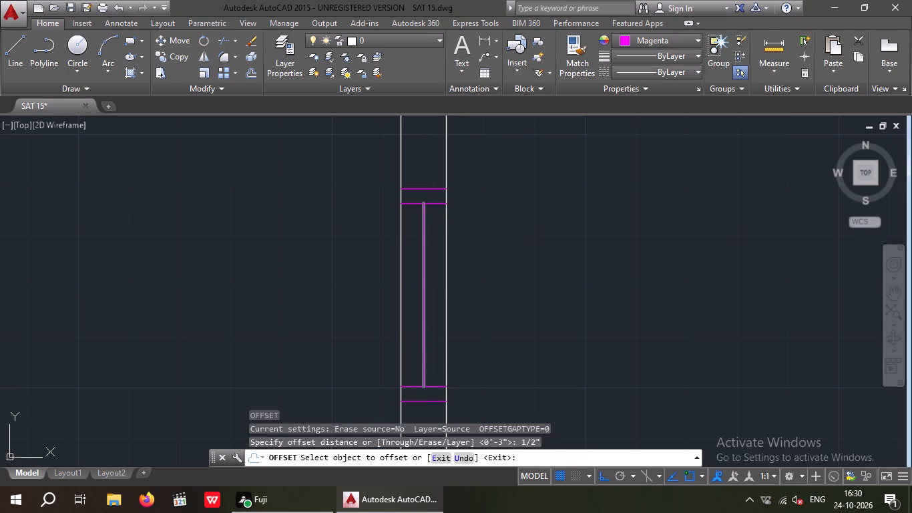
drag(423, 344, 429, 344)
click(460, 339)
scroll(424, 346, up, 2)
drag(420, 345, 384, 357)
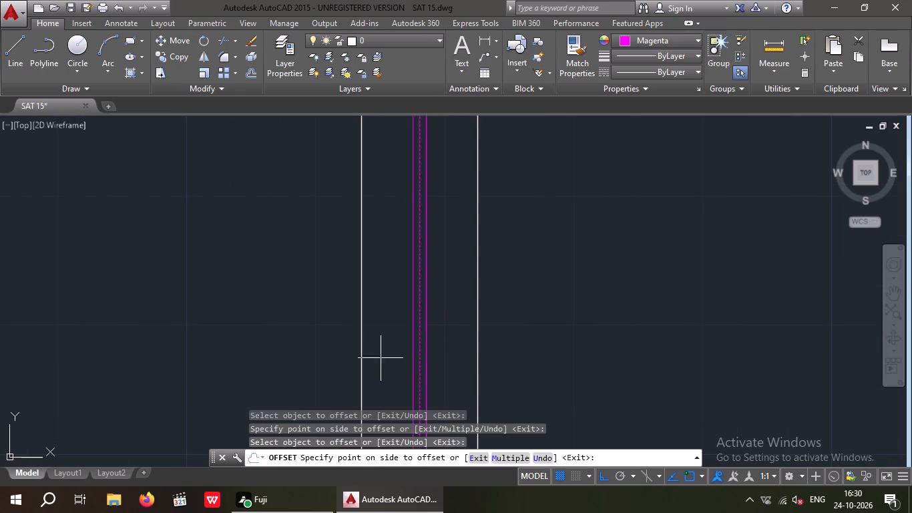
click(379, 359)
scroll(406, 321, down, 2)
key(Escape)
key(Escape)
Save the SAT 15.dwg drawing.
scroll(407, 223, down, 5)
middle_drag(399, 265, 475, 268)
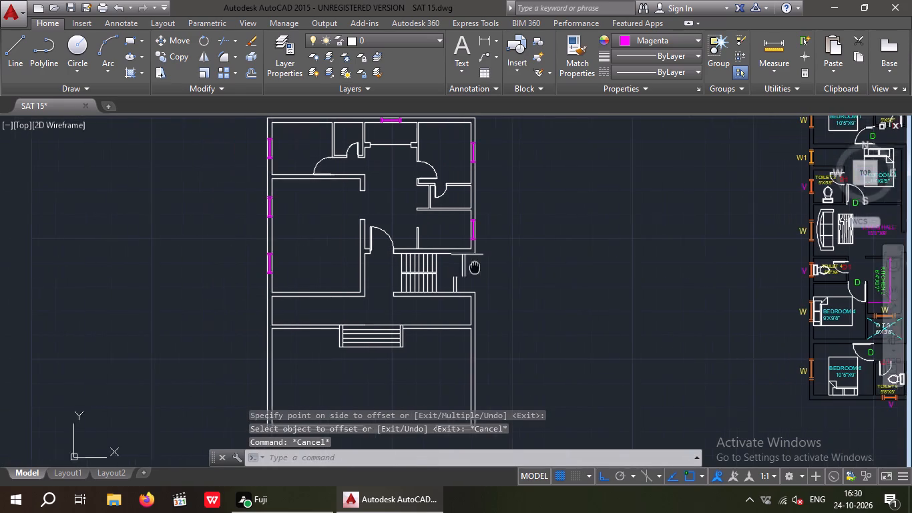
middle_drag(475, 268, 477, 276)
key(ctrl+s)
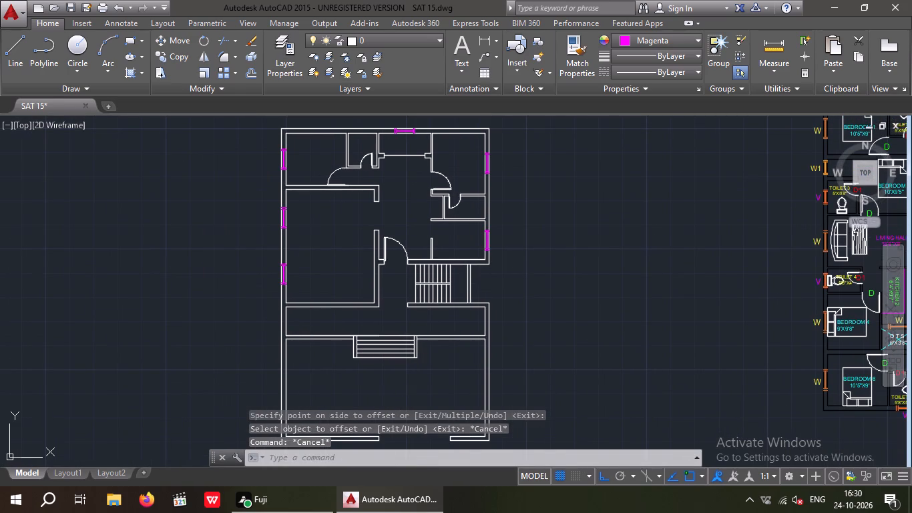
key(ctrl+s)
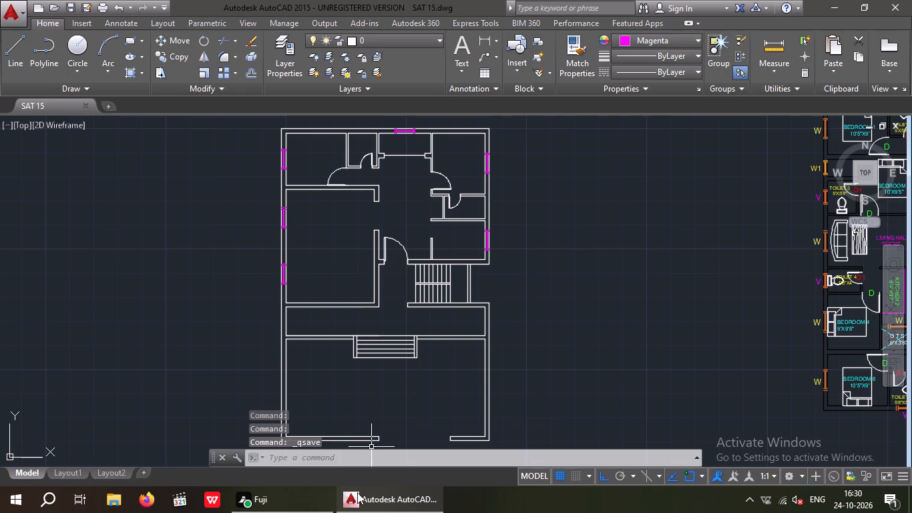
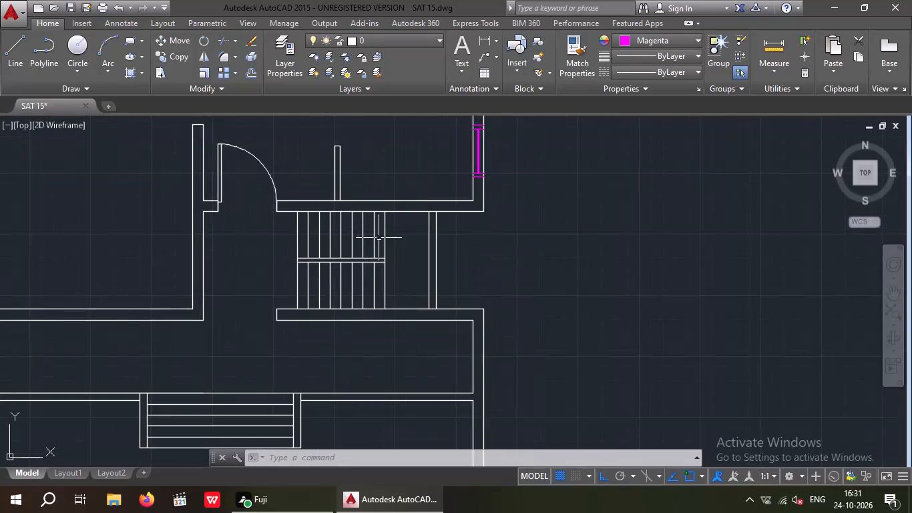
Draw a green line across the white plan's upper outer wall at the midpoint of the upper-left corner room's inner wall line.
scroll(382, 236, down, 1)
middle_drag(380, 258, 389, 246)
scroll(375, 250, down, 1)
middle_click(377, 313)
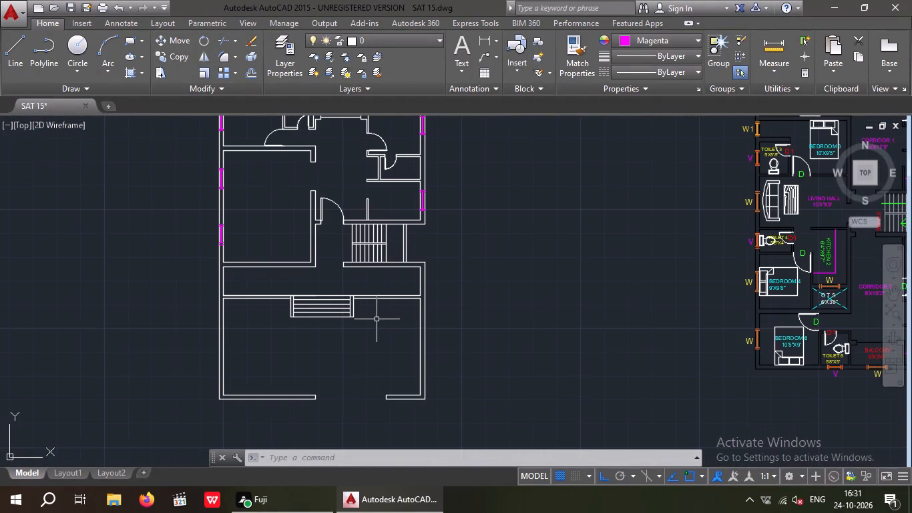
middle_drag(376, 324, 371, 379)
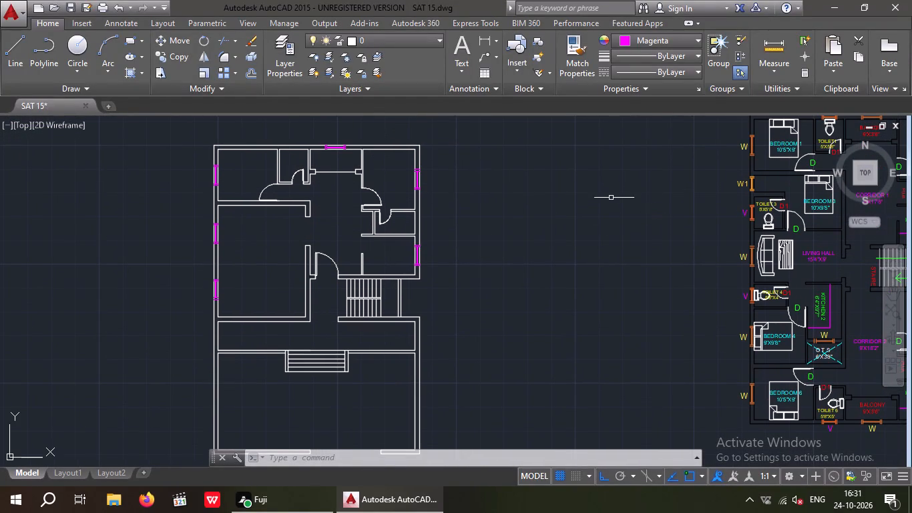
middle_drag(555, 263, 517, 303)
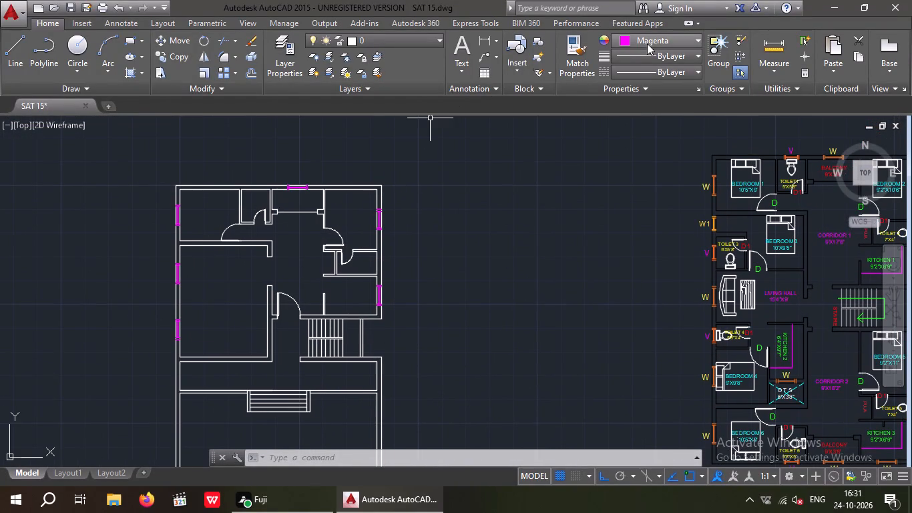
click(648, 41)
click(646, 173)
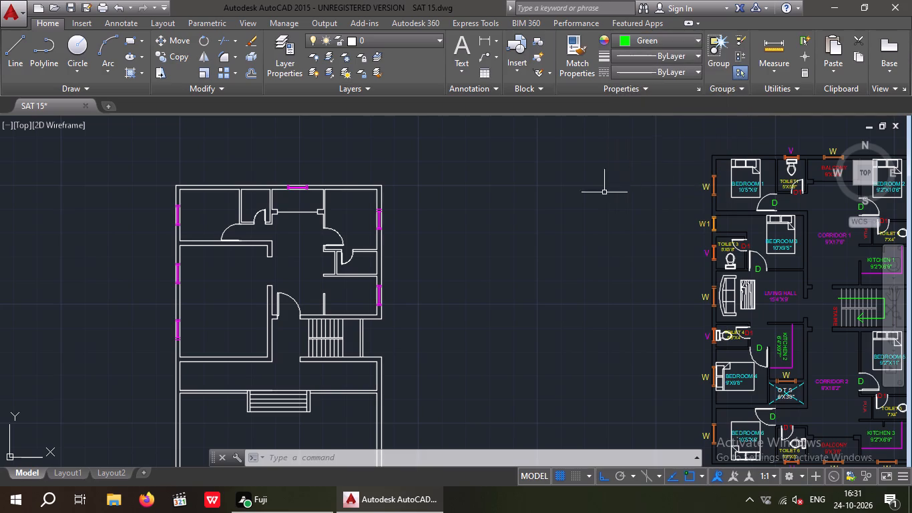
key(l)
key(space)
scroll(201, 195, up, 3)
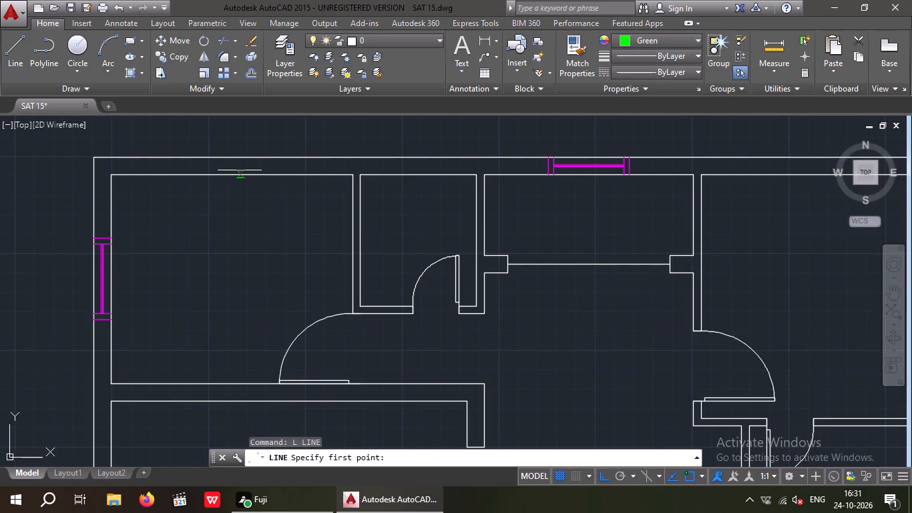
click(232, 172)
click(229, 152)
key(space)
scroll(250, 142, down, 1)
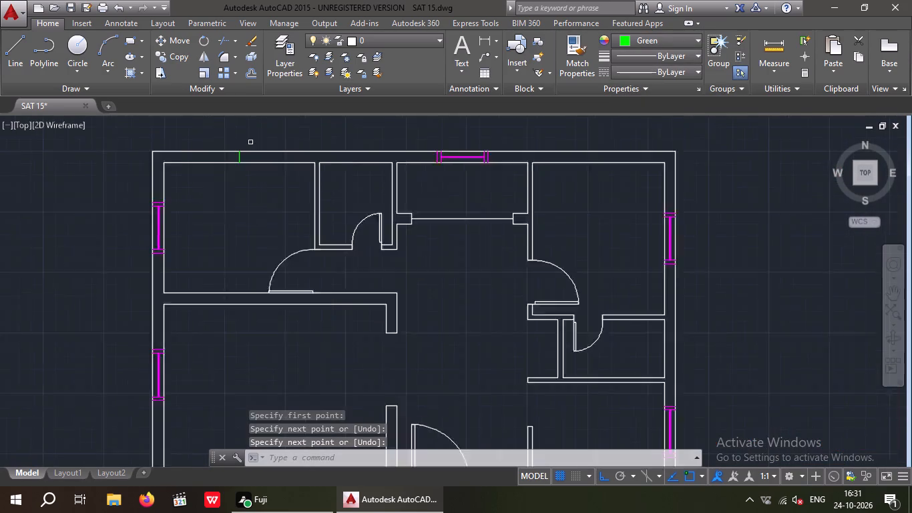
scroll(250, 142, down, 1)
Draw a matching green line across the upper outer wall at the midpoint of the upper-right corner room's inner wall line.
key(space)
scroll(467, 160, up, 2)
click(465, 146)
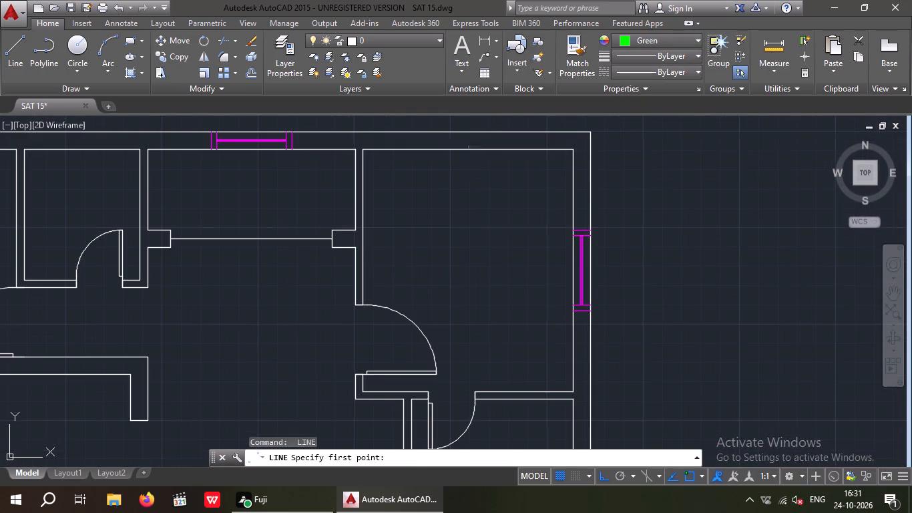
click(469, 128)
key(space)
scroll(453, 181, down, 3)
middle_drag(454, 197, 459, 152)
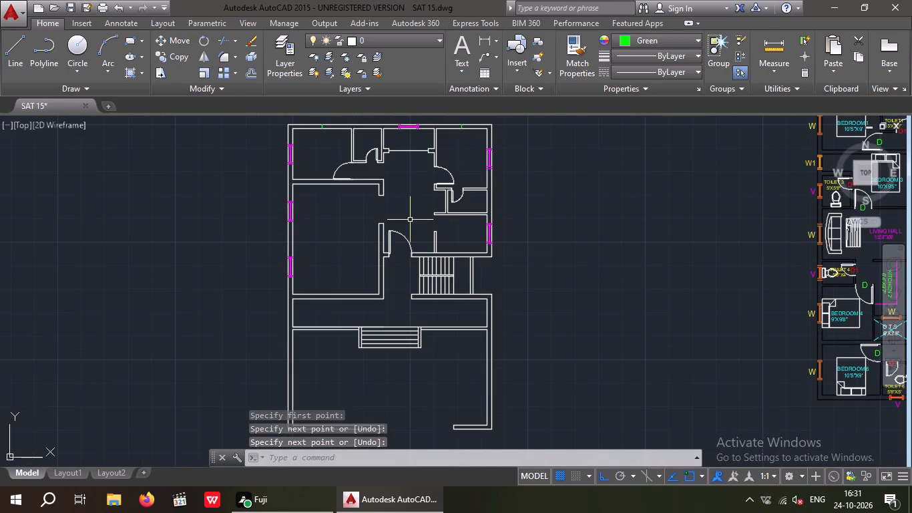
Offset the lower and right inner wall lines of the room above the stairs 2' into the room.
middle_drag(355, 220, 283, 220)
scroll(322, 212, down, 1)
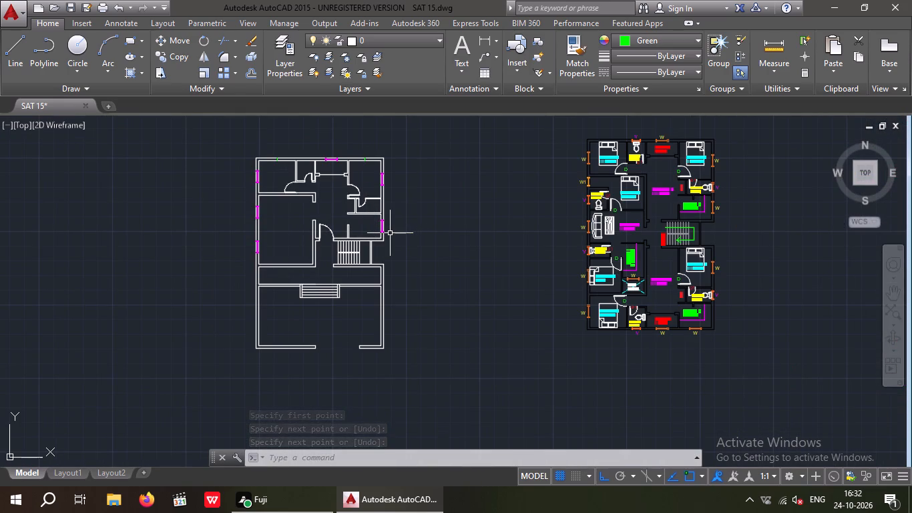
key(o)
key(Escape)
key(Escape)
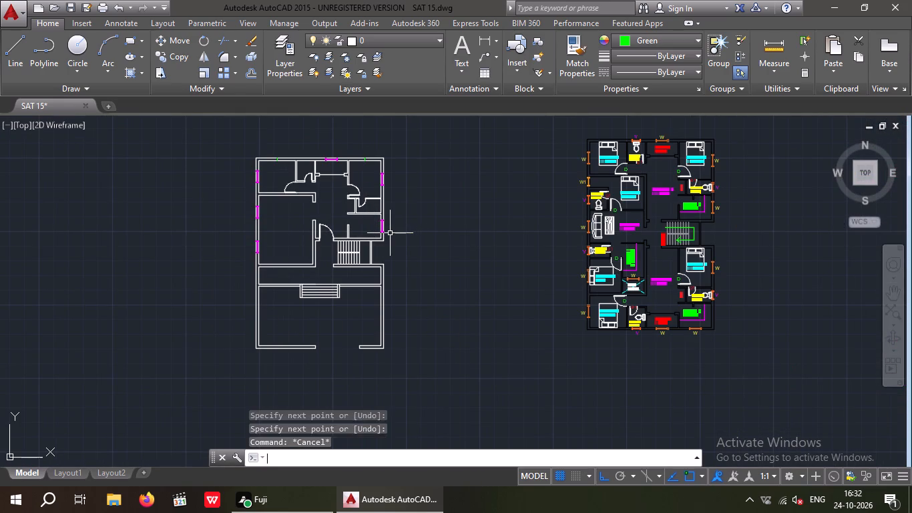
key(Escape)
key(o)
key(Return)
text(2')
key(Return)
scroll(350, 244, up, 3)
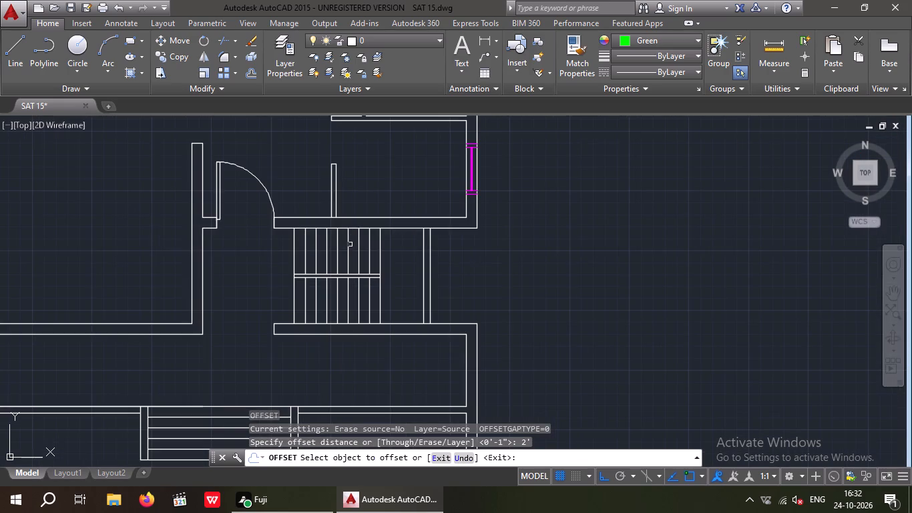
click(393, 217)
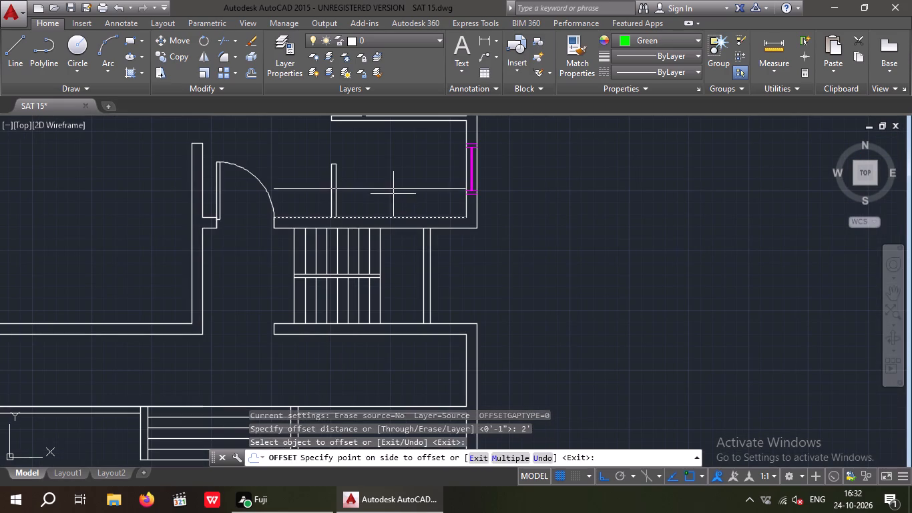
click(393, 194)
drag(467, 128, 450, 138)
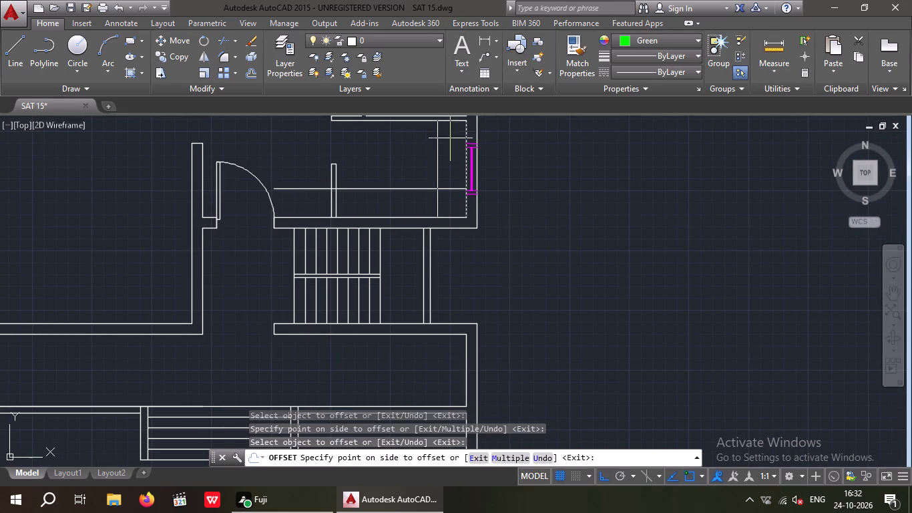
drag(450, 138, 447, 140)
click(443, 143)
key(Escape)
key(Escape)
key(Escape)
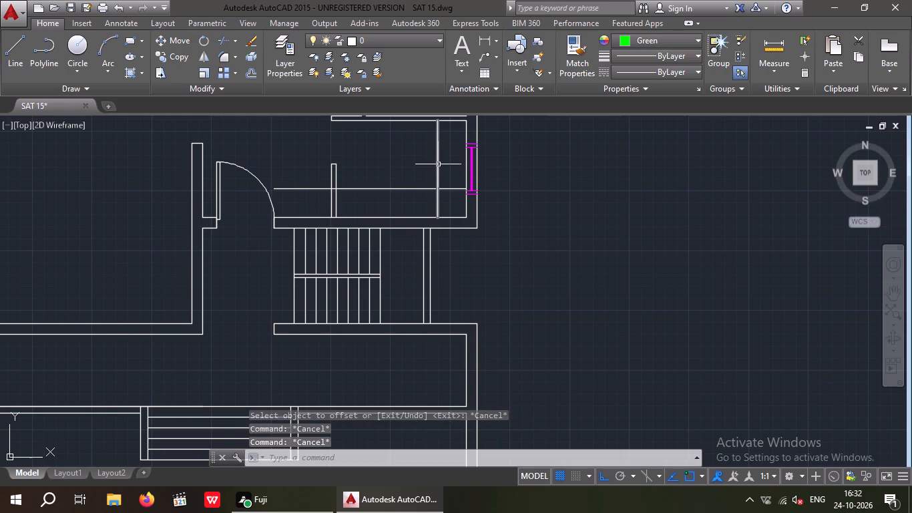
Trim the two offset lines into an L-shaped counter edge that stops at the short partition wall.
text(TR)
key(space)
key(space)
click(300, 189)
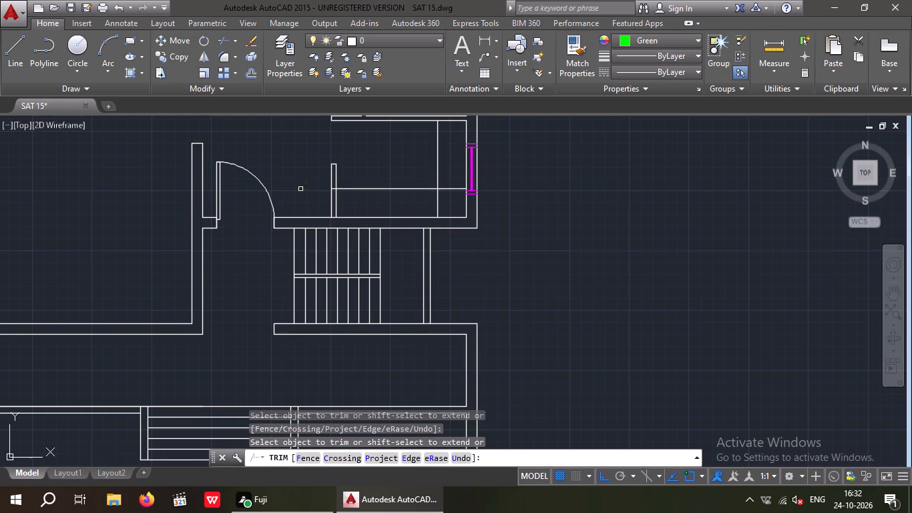
scroll(337, 188, up, 4)
click(306, 198)
scroll(300, 191, down, 3)
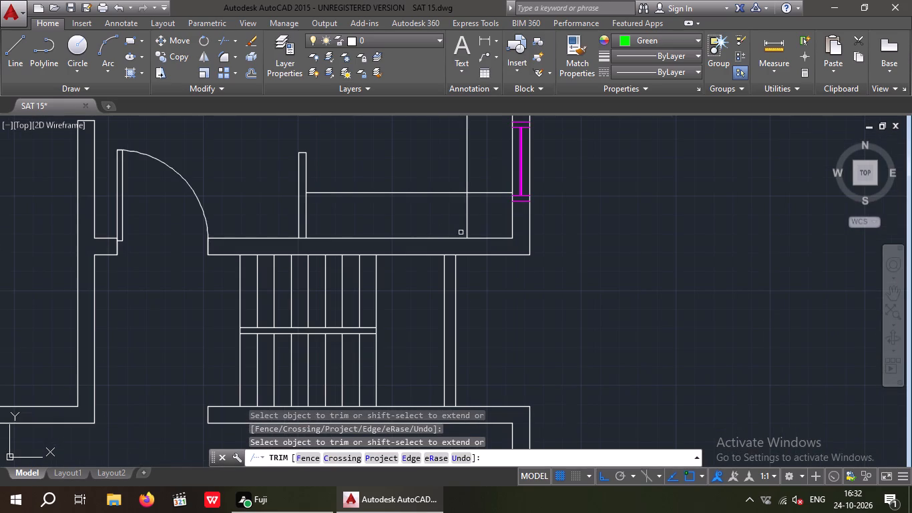
click(468, 217)
click(492, 193)
scroll(490, 193, down, 3)
key(Escape)
key(Escape)
With ortho off, copy the BEDROOM 1 bed by its headboard midpoint to the green line's inner end in the white plan's upper-left room.
middle_drag(554, 200, 471, 252)
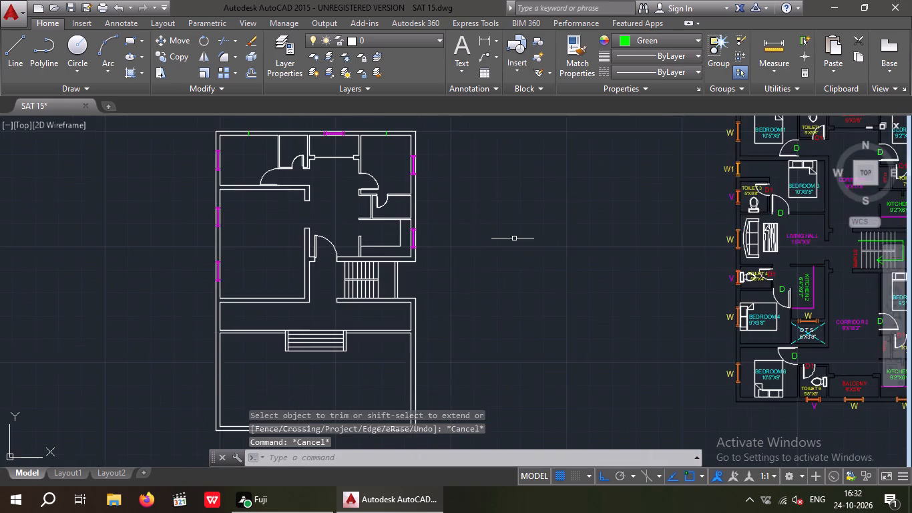
scroll(519, 236, down, 1)
middle_drag(511, 238, 438, 264)
scroll(595, 202, up, 3)
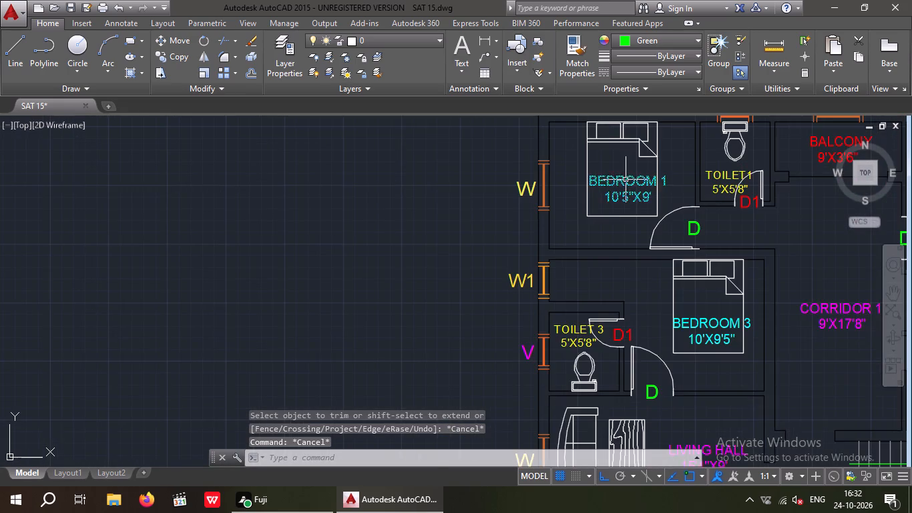
middle_drag(618, 218, 601, 279)
scroll(624, 204, up, 2)
drag(675, 198, 626, 233)
drag(624, 233, 611, 236)
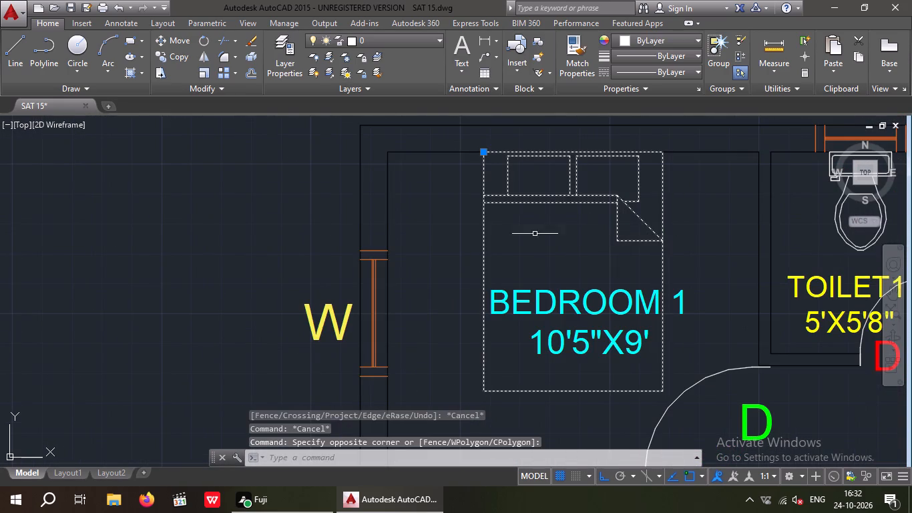
click(176, 54)
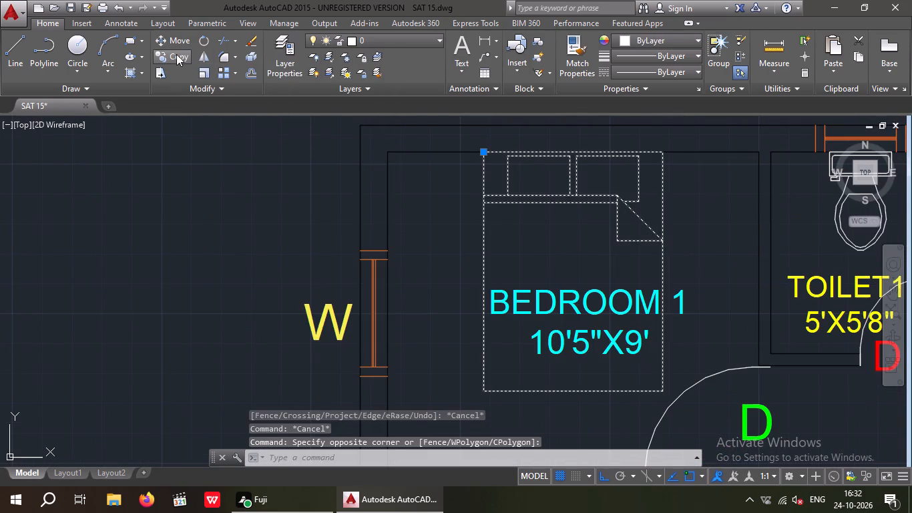
click(576, 151)
scroll(561, 159, down, 2)
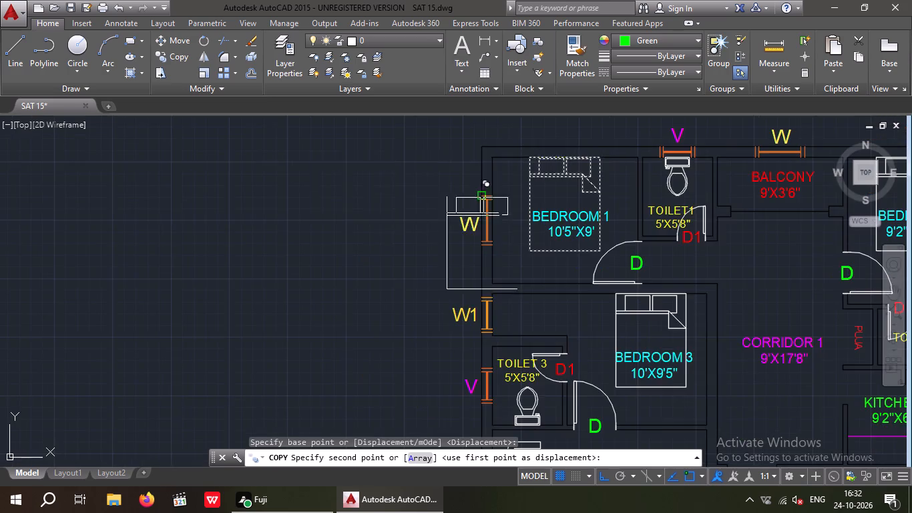
middle_drag(346, 210, 554, 172)
scroll(531, 192, down, 2)
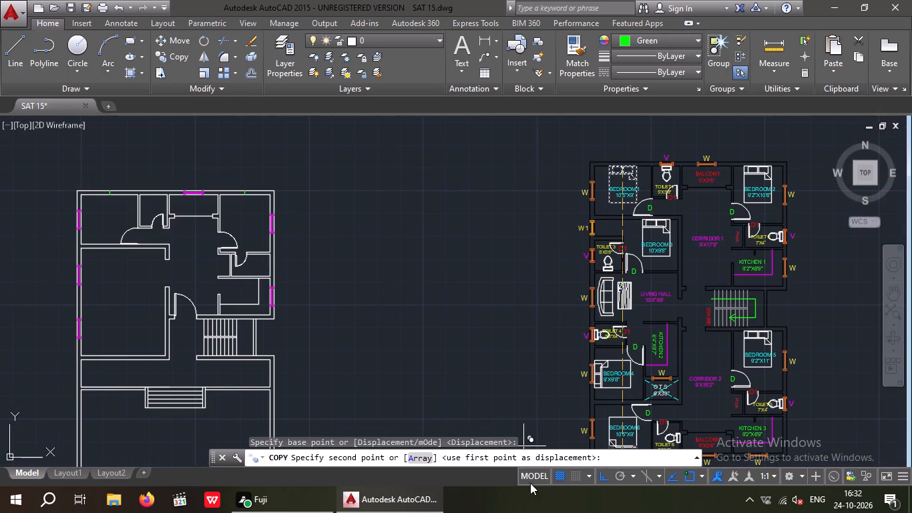
click(606, 478)
middle_drag(100, 204, 264, 257)
scroll(283, 259, up, 3)
scroll(232, 214, up, 2)
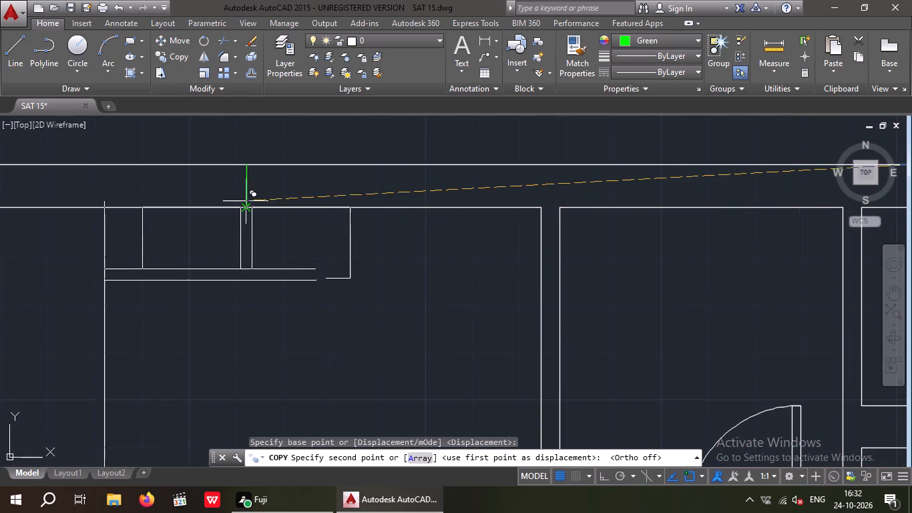
scroll(238, 216, up, 2)
click(258, 192)
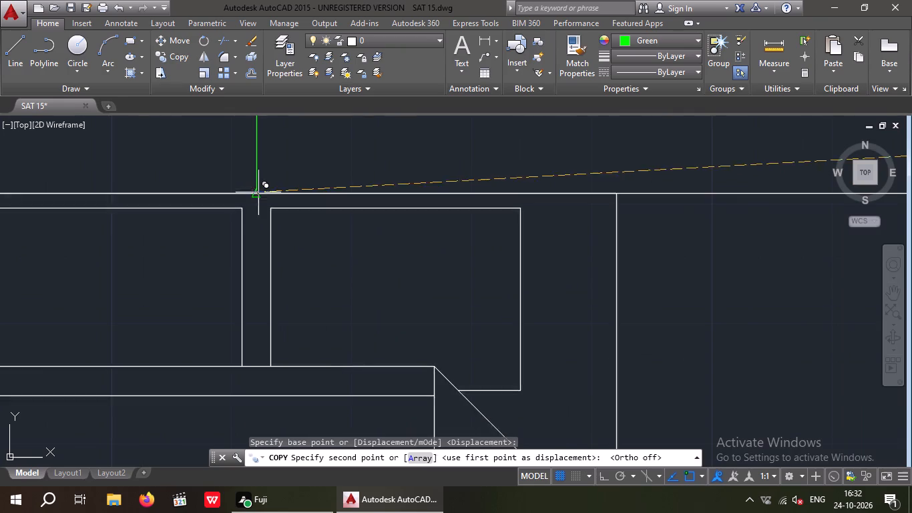
key(Escape)
Delete the green midpoint line in the upper wall above the copied bed.
scroll(272, 158, down, 2)
drag(278, 151, 252, 161)
click(244, 162)
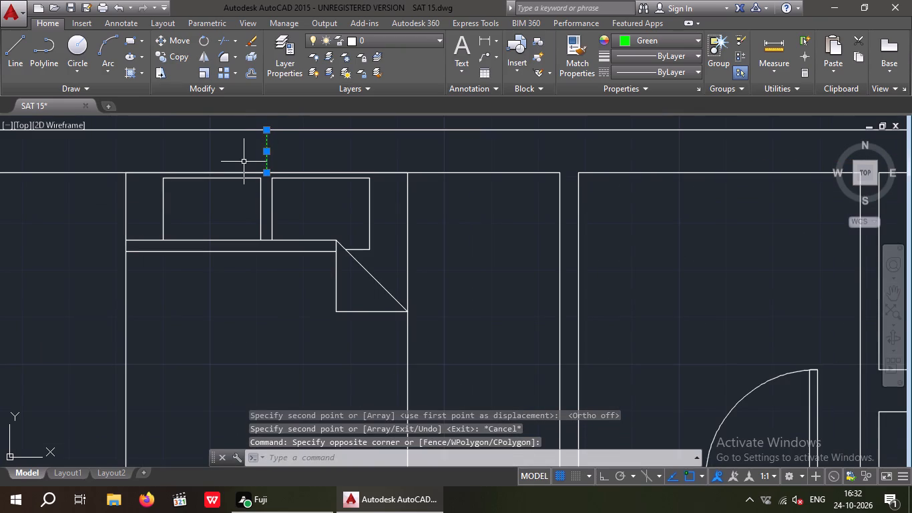
key(Delete)
Copy the BEDROOM 2 bed by its headboard midpoint to the green line's inner end in the white plan's upper-right room.
scroll(244, 162, down, 4)
middle_drag(266, 178, 158, 226)
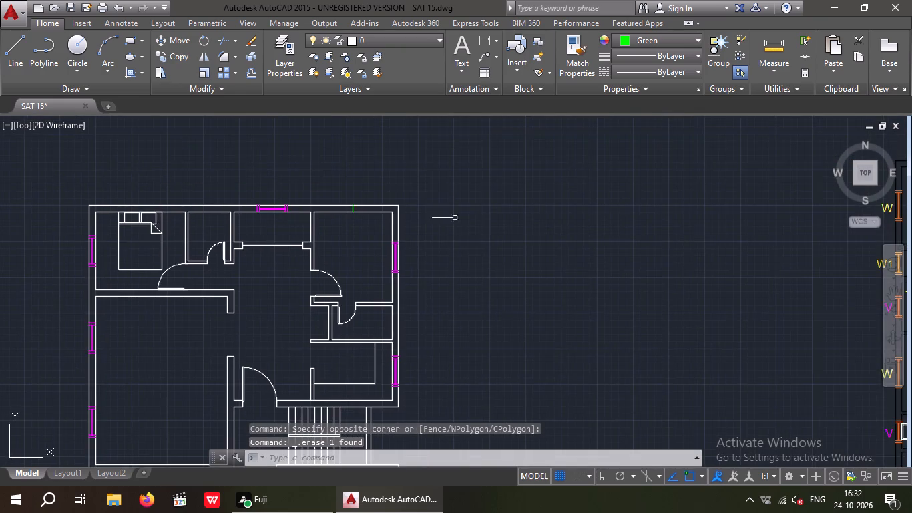
scroll(454, 199, down, 1)
middle_drag(381, 211, 142, 254)
scroll(660, 233, up, 5)
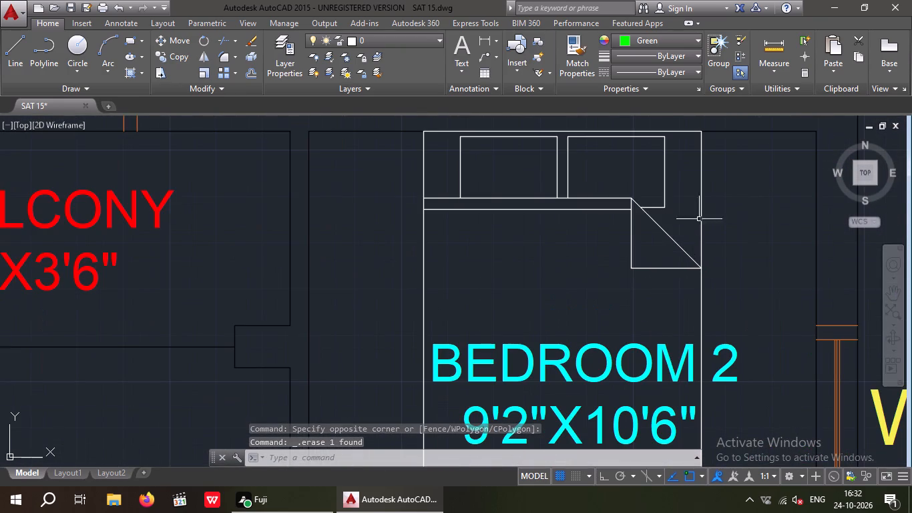
drag(718, 197, 666, 256)
drag(657, 261, 643, 262)
click(180, 54)
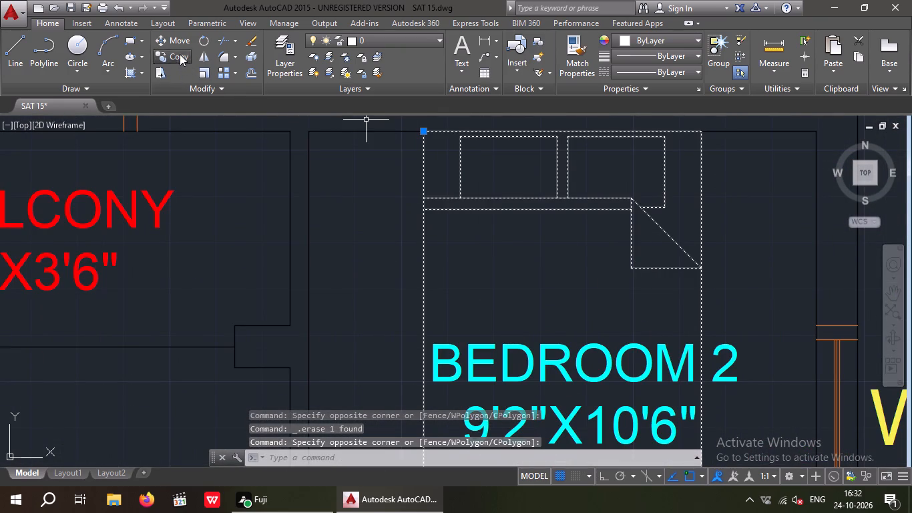
click(564, 130)
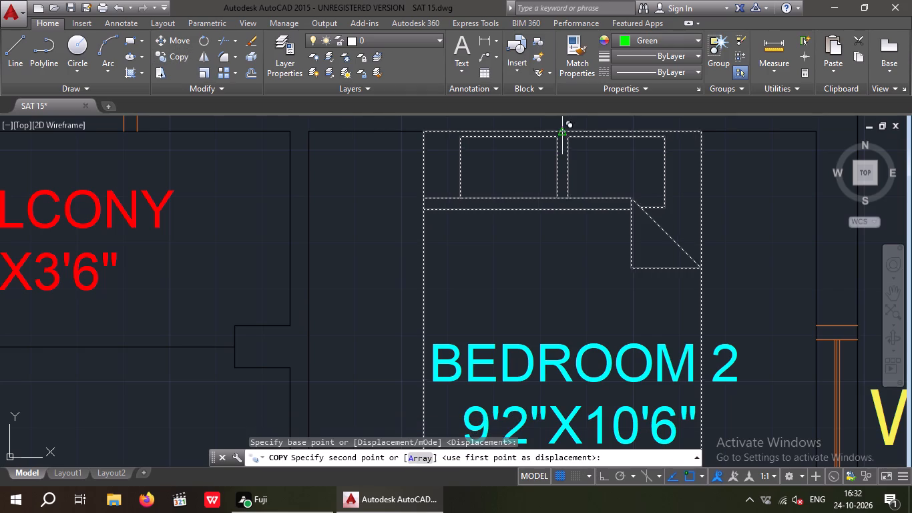
scroll(561, 132, down, 3)
middle_drag(447, 205, 608, 155)
scroll(564, 170, down, 2)
middle_drag(319, 206, 579, 170)
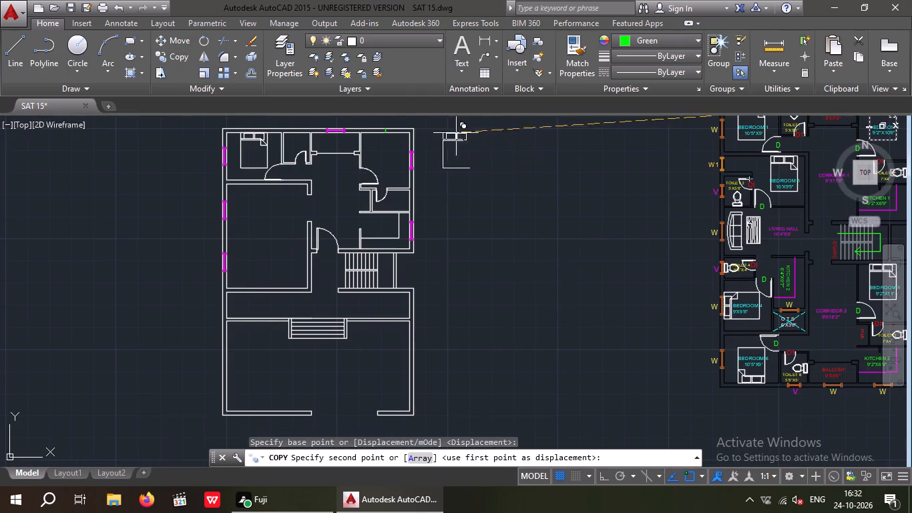
middle_drag(385, 134, 393, 256)
scroll(389, 252, up, 5)
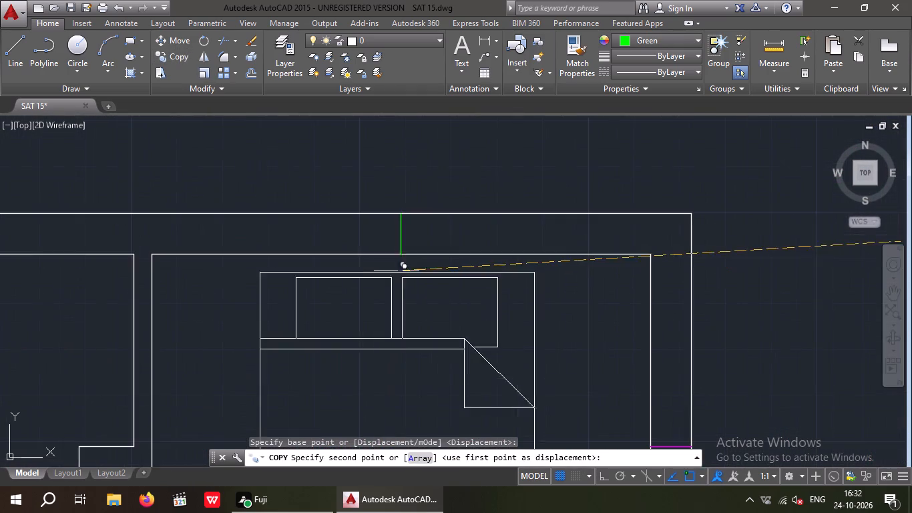
click(398, 254)
scroll(402, 195, down, 3)
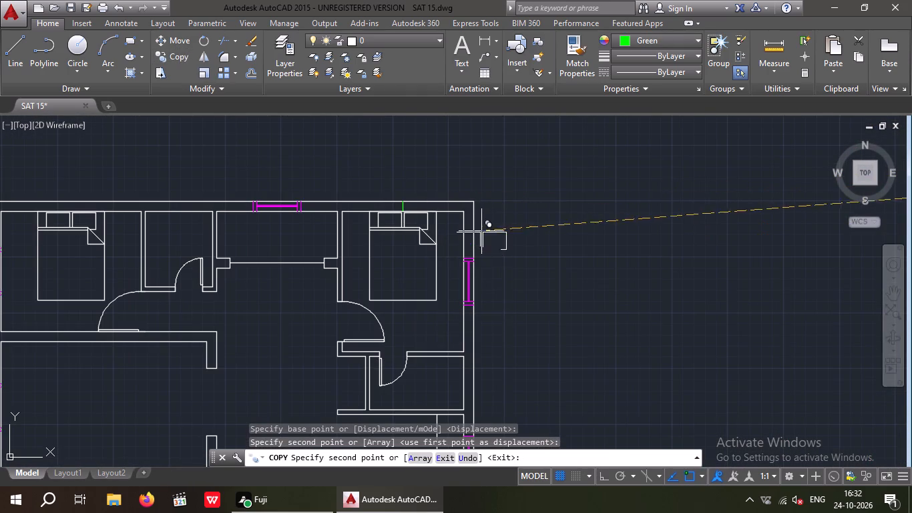
key(Escape)
key(Escape)
scroll(403, 212, down, 2)
middle_drag(698, 230, 644, 256)
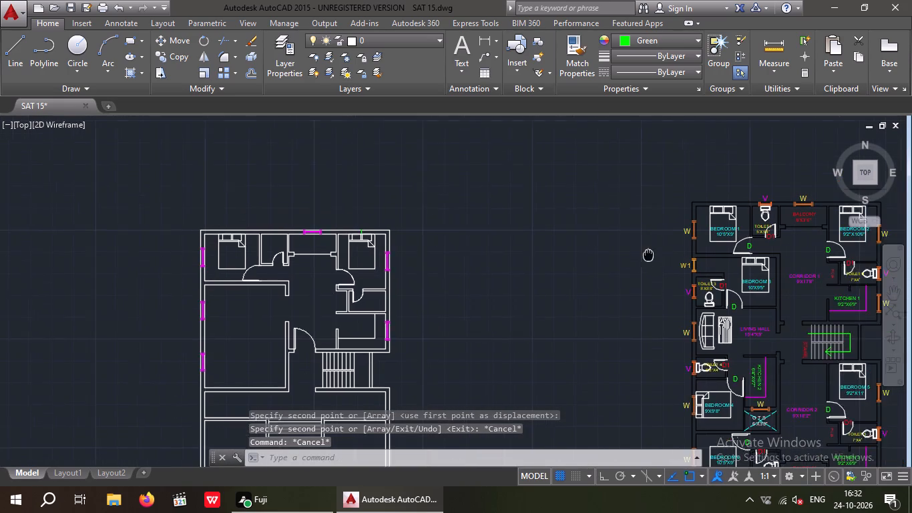
Draw a green line across the upper outer wall from the midpoint of the small upper toilet room's inner wall line.
middle_drag(644, 256, 613, 263)
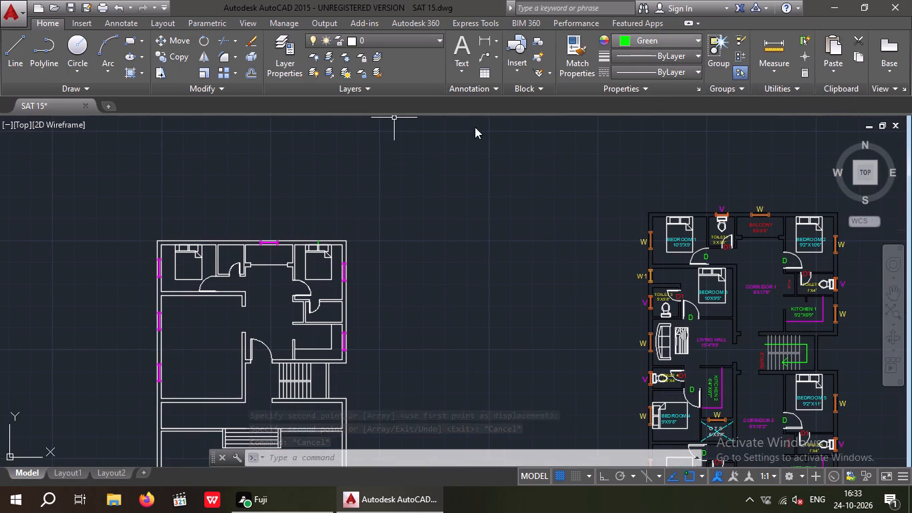
scroll(224, 245, up, 3)
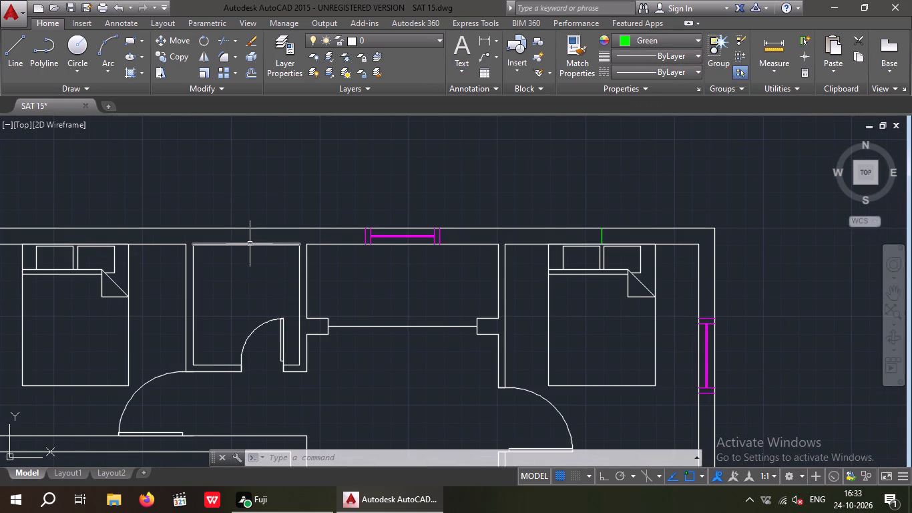
key(l)
key(space)
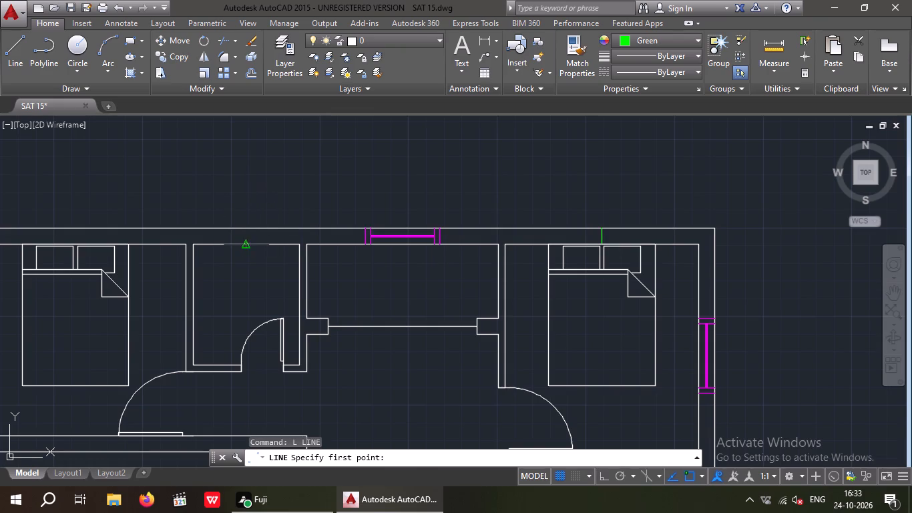
click(244, 245)
scroll(240, 228, up, 3)
click(261, 226)
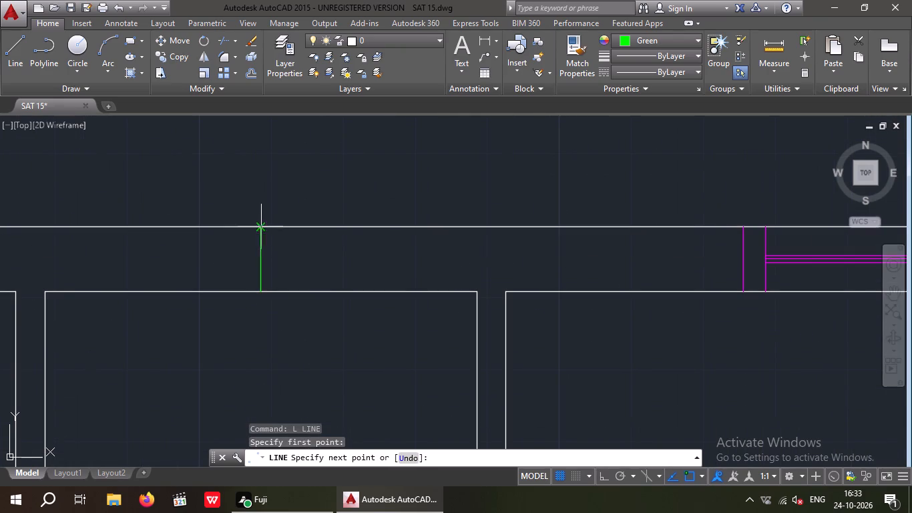
key(Escape)
Offset the green midpoint line 1' to both sides within the upper wall to mark the ventilator opening.
key(o)
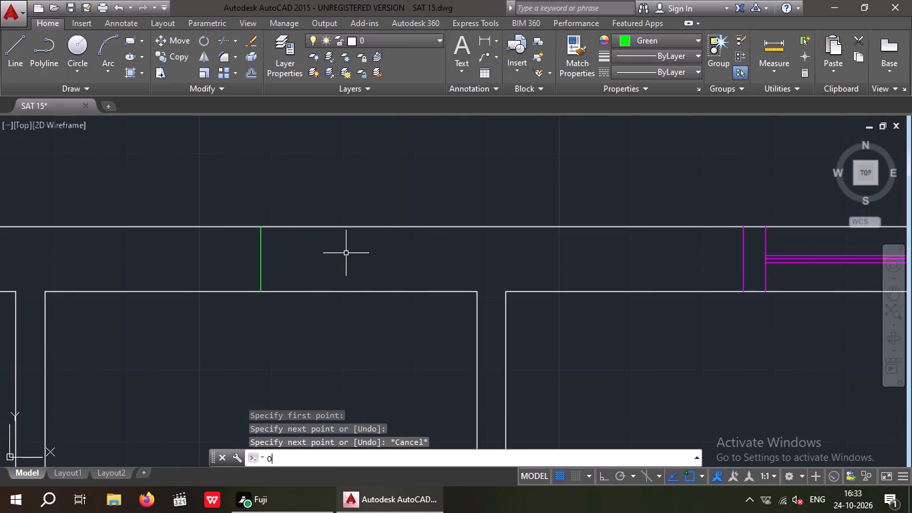
key(Return)
text(1')
key(Return)
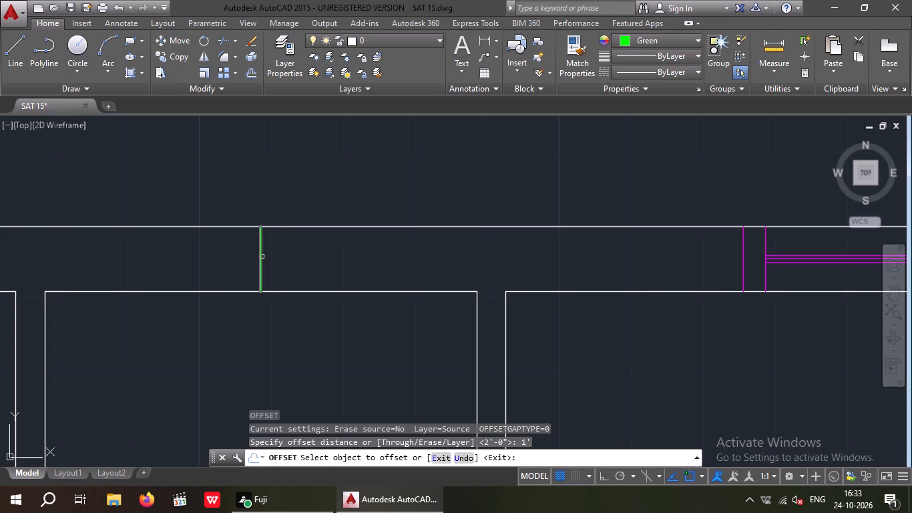
drag(262, 256, 279, 259)
drag(363, 258, 330, 269)
drag(259, 259, 214, 277)
click(198, 278)
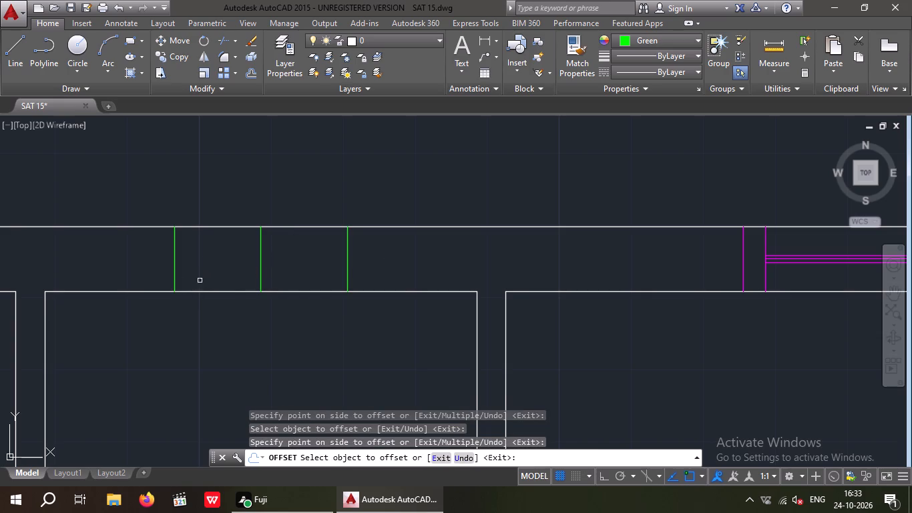
key(Escape)
Delete the central green line between the two 1' offset lines in the upper wall.
drag(290, 247, 221, 283)
click(220, 283)
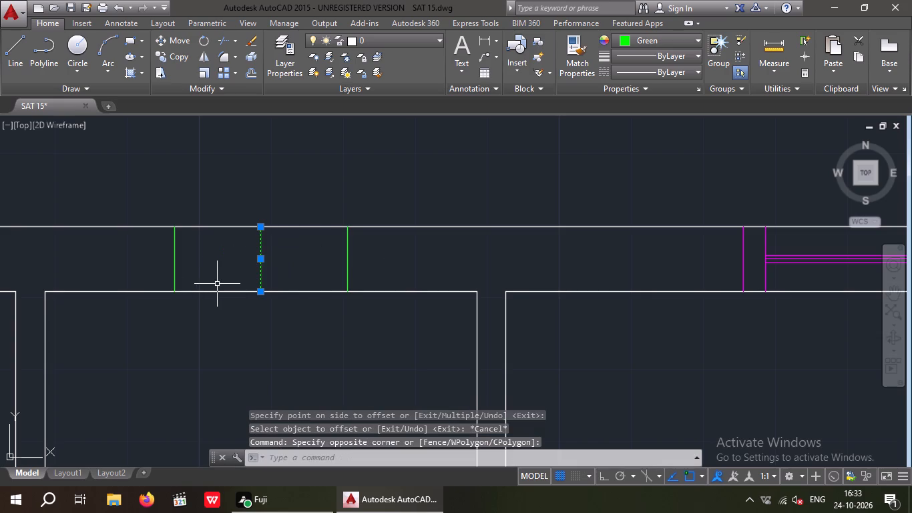
key(Delete)
With ortho on, draw a horizontal line joining the midpoints of the two green jamb lines in the upper wall.
key(F8)
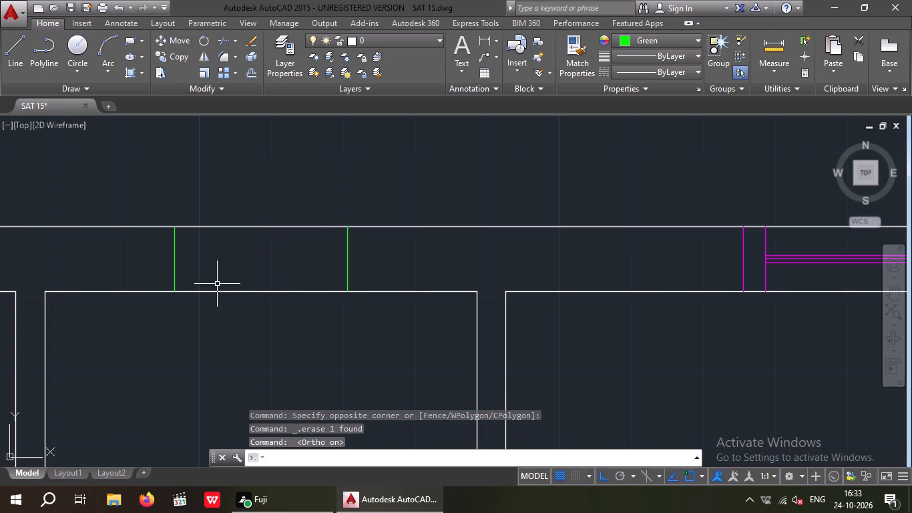
key(Escape)
key(Escape)
text(L)
key(space)
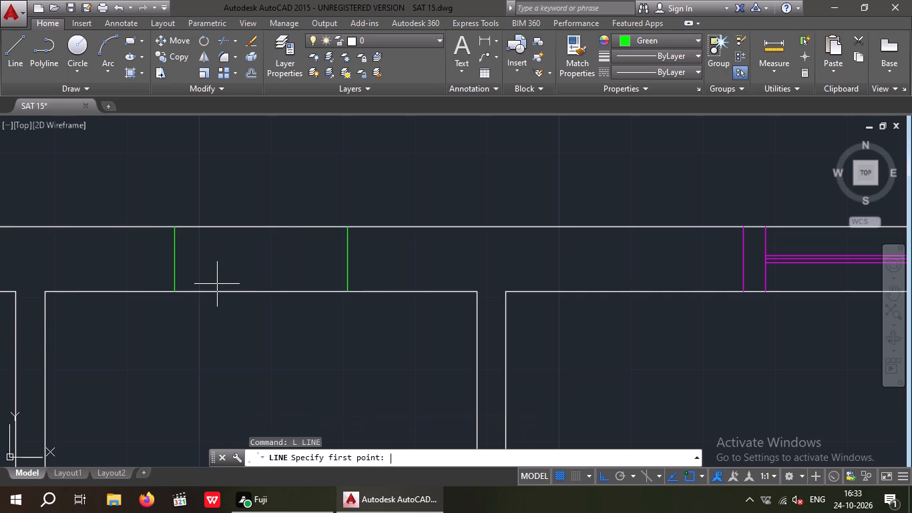
drag(176, 260, 204, 263)
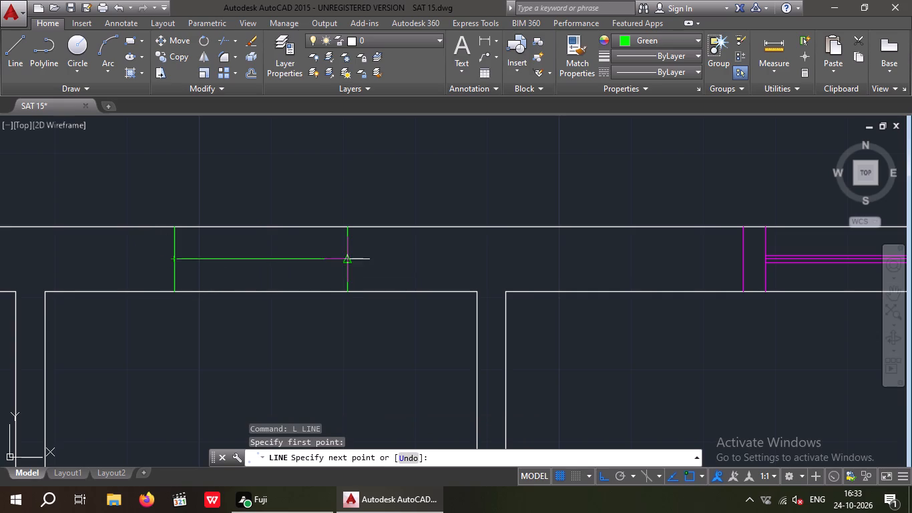
click(350, 257)
key(Escape)
key(Escape)
Offset the two green jamb lines 3" outward, one on each side of the upper-wall ventilator.
key(o)
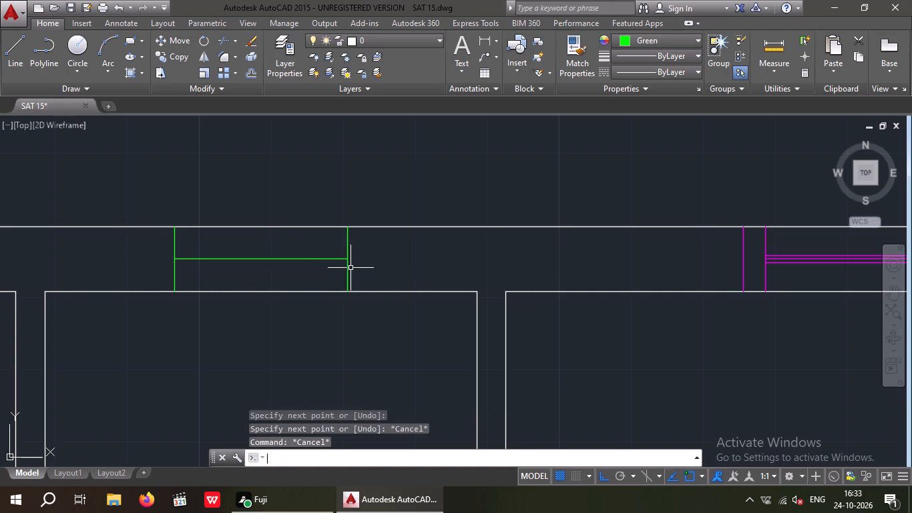
key(Return)
key(3)
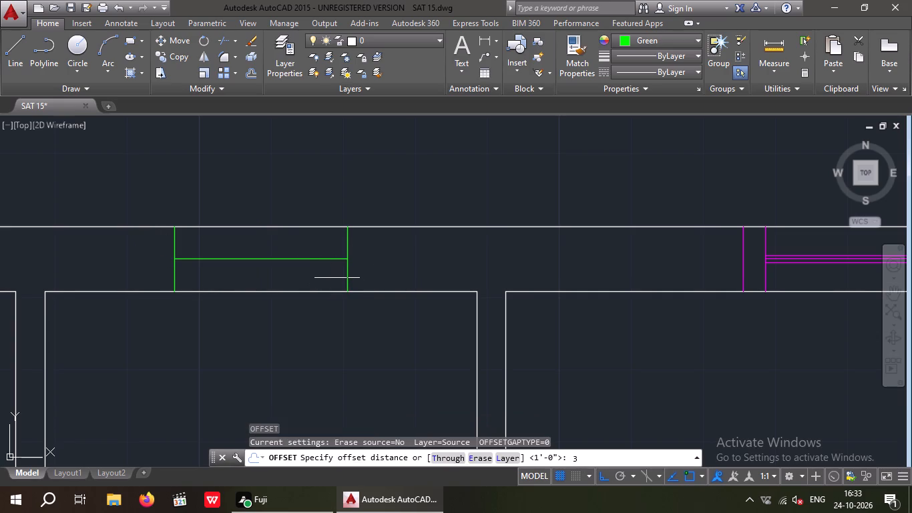
key(shift+quotedbl)
key(Return)
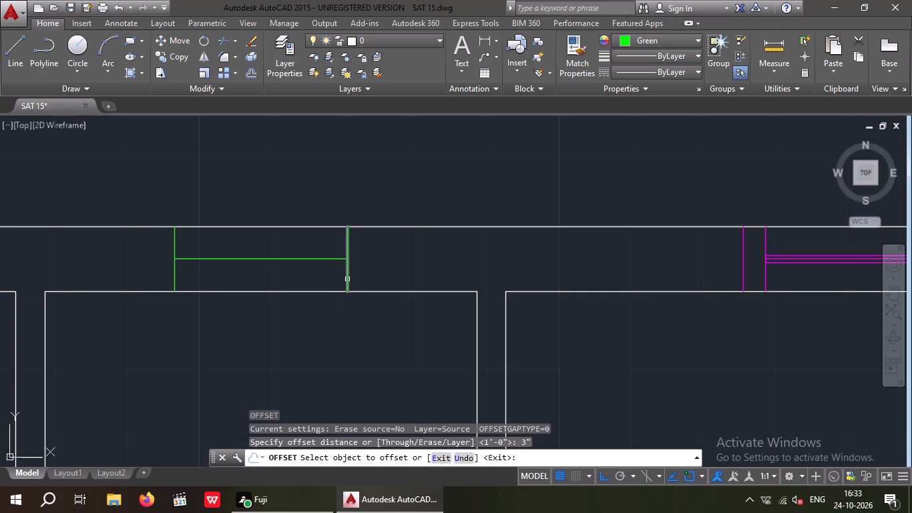
drag(347, 279, 358, 277)
drag(389, 265, 352, 281)
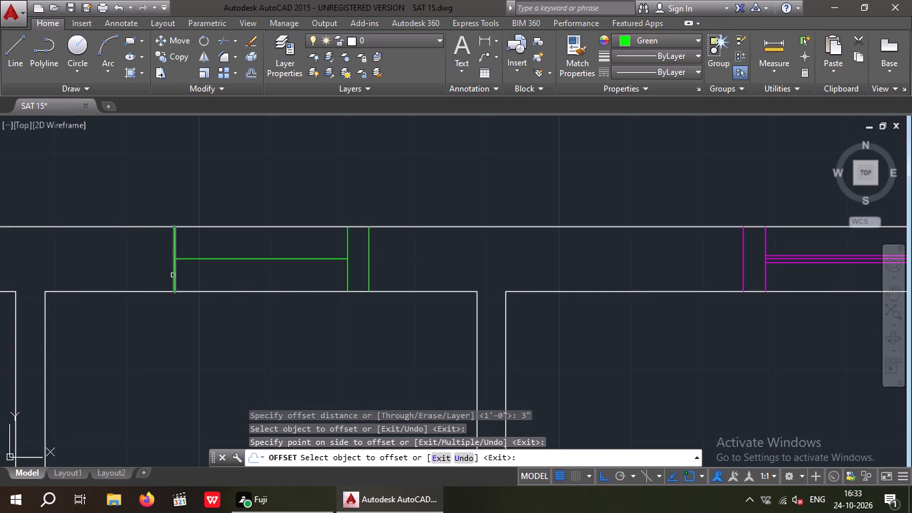
drag(173, 275, 159, 285)
click(155, 287)
key(Escape)
key(Escape)
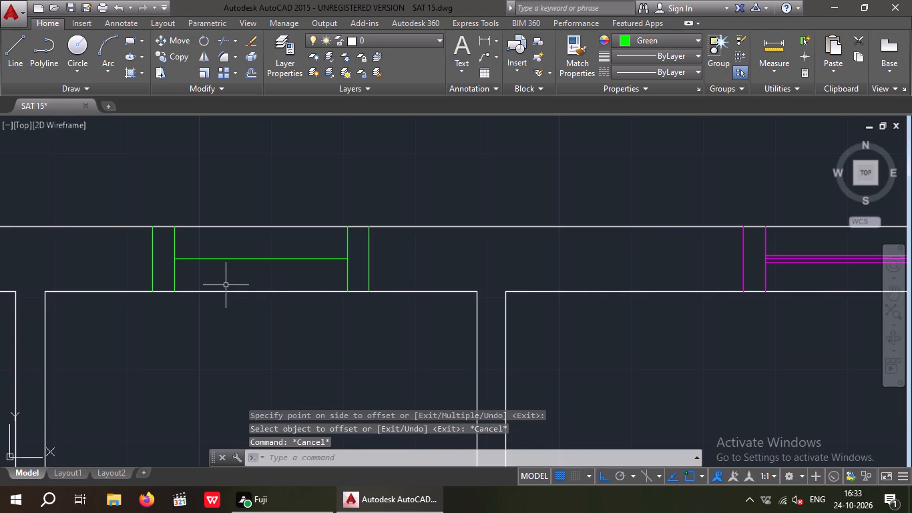
Offset the ventilator's horizontal centre line 1/2" above and below to form the glazing lines.
key(o)
key(Return)
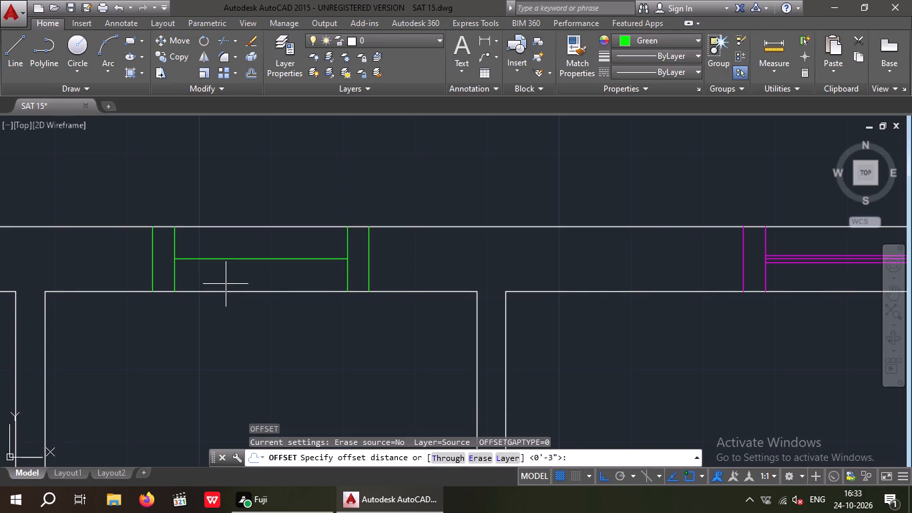
text(1/2)
key(shift+quotedbl)
key(Return)
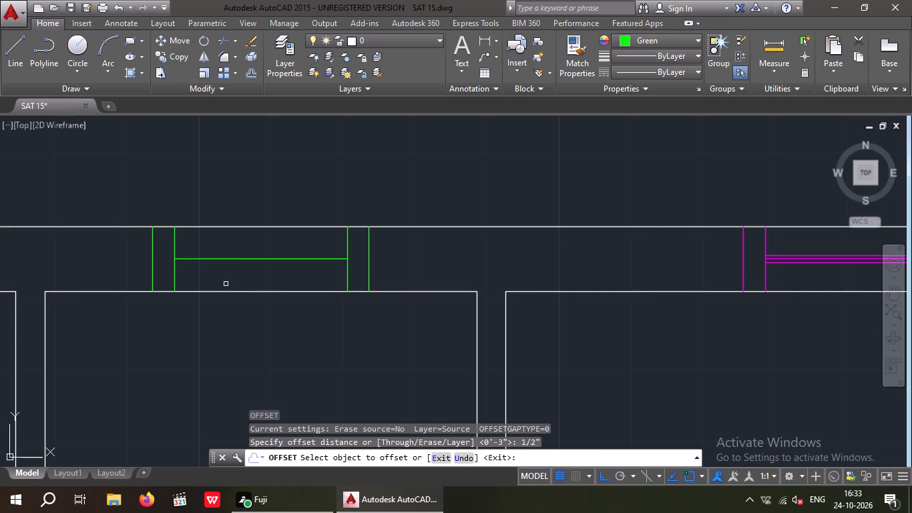
click(277, 261)
click(290, 242)
scroll(276, 258, up, 3)
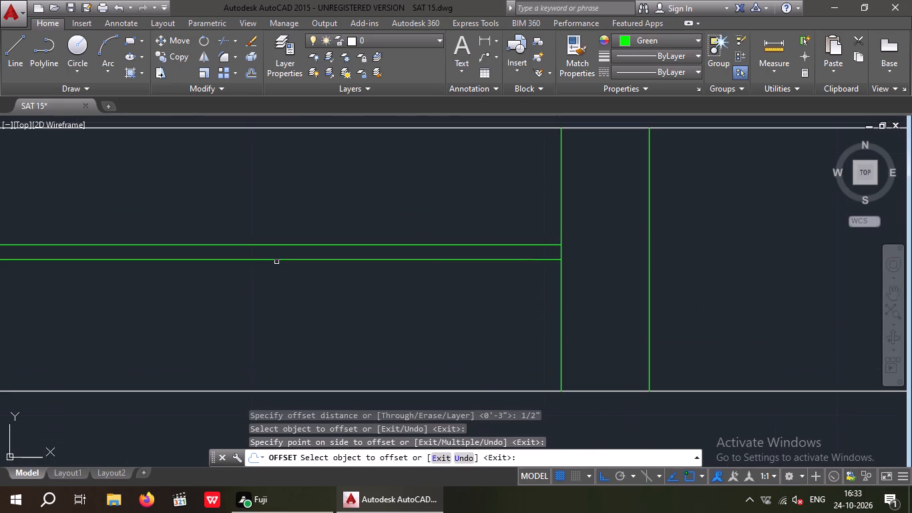
drag(279, 261, 274, 287)
click(274, 290)
scroll(280, 238, down, 6)
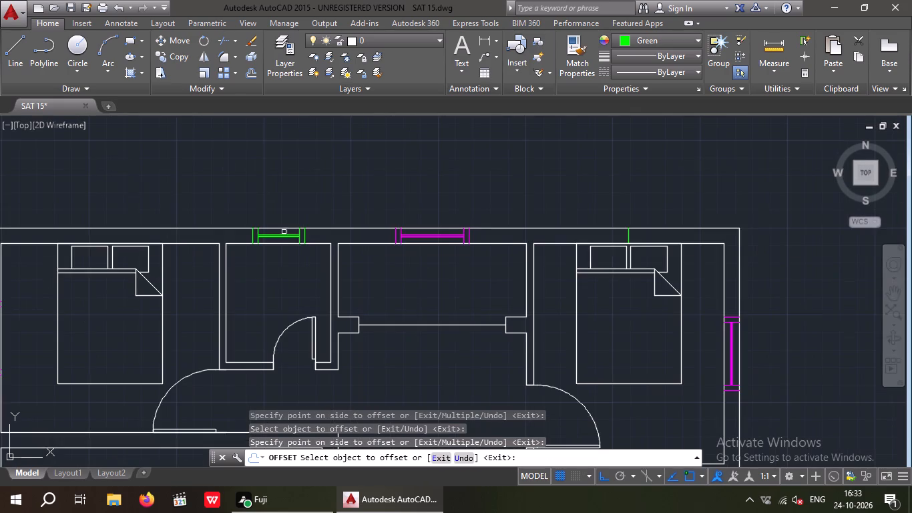
middle_drag(340, 275, 201, 275)
scroll(249, 261, down, 2)
middle_drag(256, 275, 257, 230)
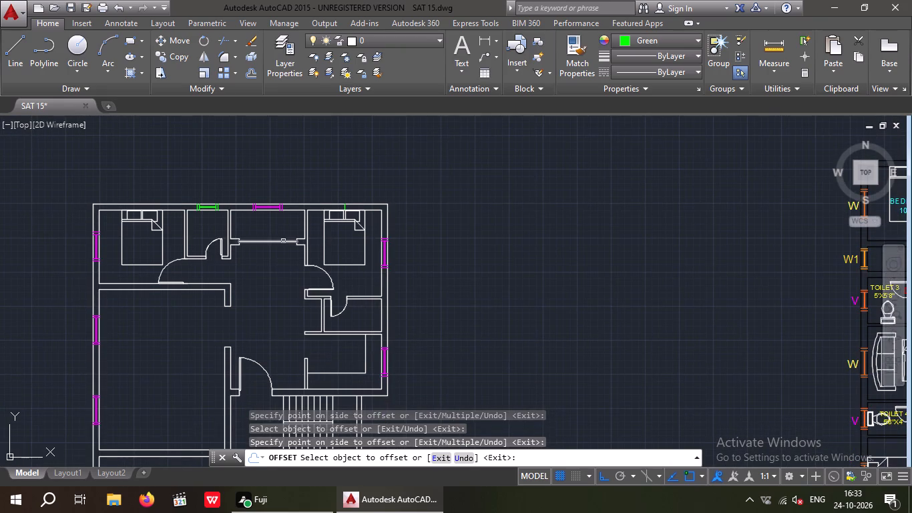
key(Escape)
key(Escape)
Delete the green midpoint line in the upper wall above the upper-right room's bed.
scroll(352, 206, up, 5)
drag(287, 202, 254, 224)
click(246, 224)
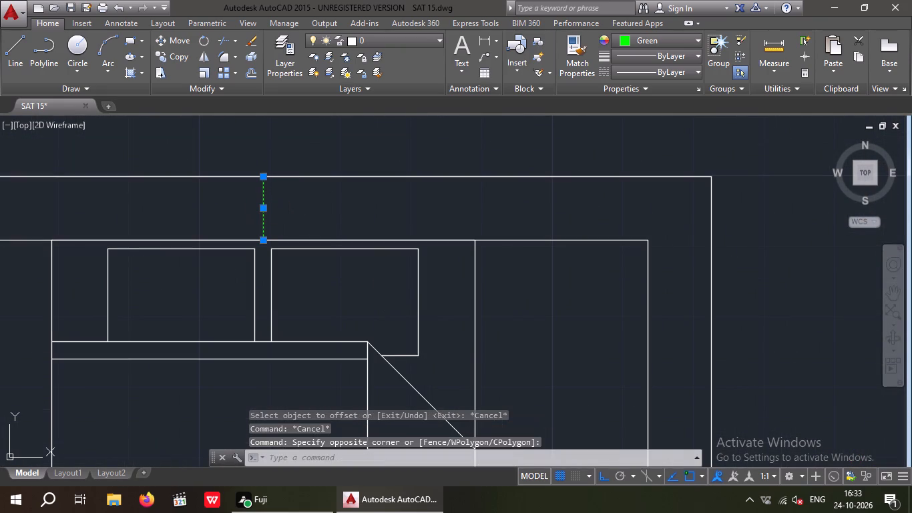
key(Delete)
Draw a green line across the right outer wall from the midpoint of the right-hand toilet's inner wall line.
scroll(240, 200, down, 3)
middle_drag(248, 222, 299, 160)
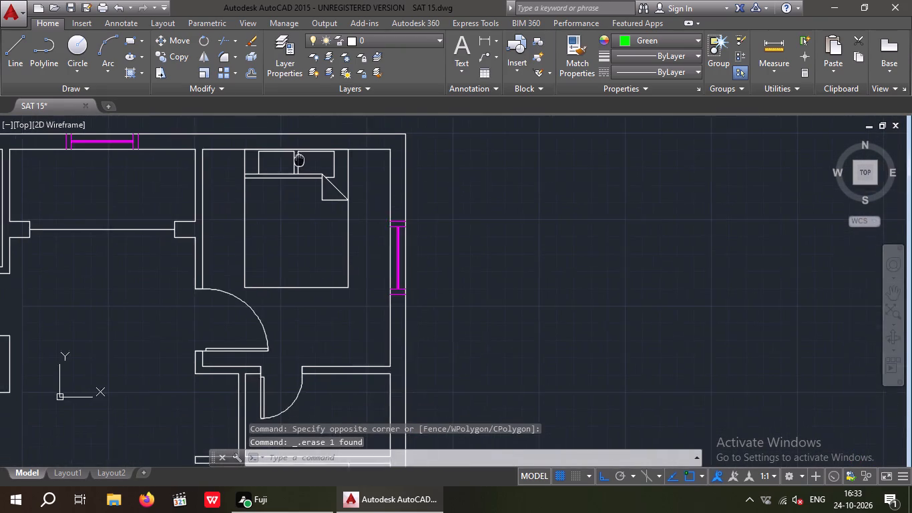
scroll(302, 160, down, 2)
scroll(317, 261, up, 3)
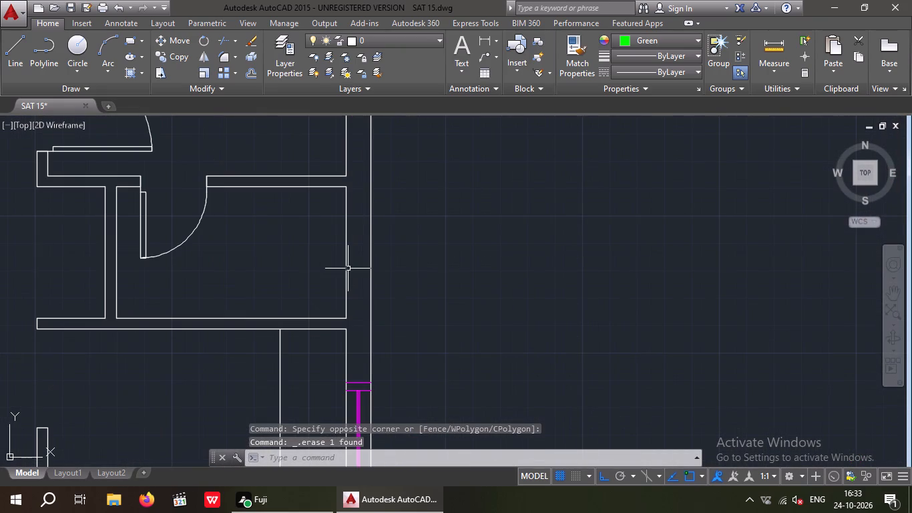
text(L)
key(space)
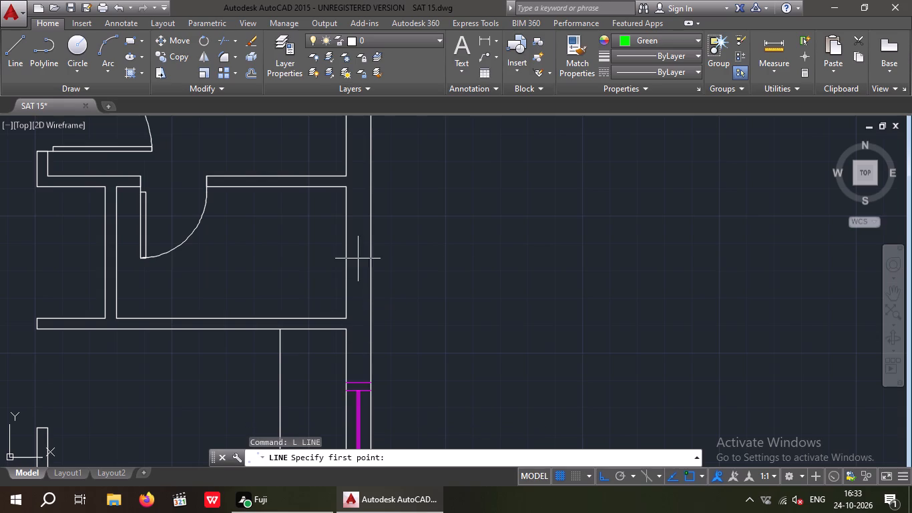
drag(346, 254, 354, 256)
scroll(386, 253, up, 4)
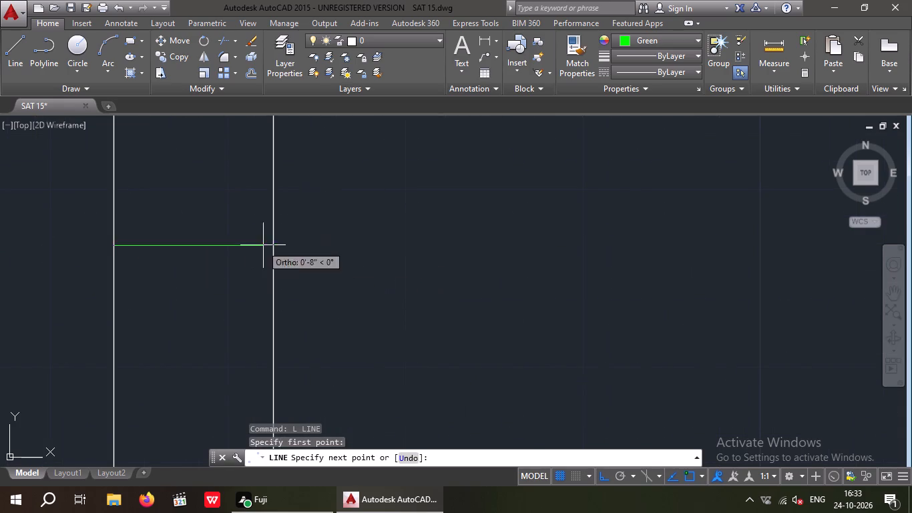
click(271, 246)
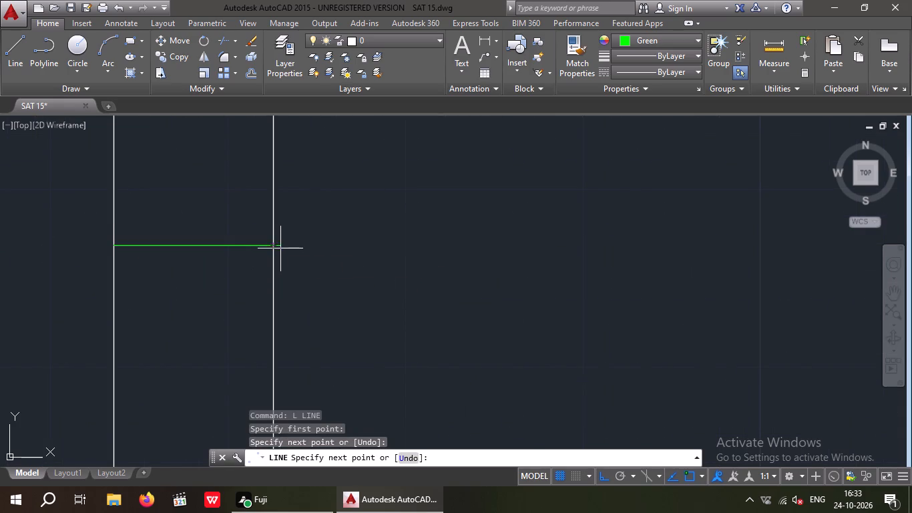
key(Escape)
key(Escape)
Offset the green midpoint line 1' up and down within the right outer wall beside the toilet.
key(o)
key(Return)
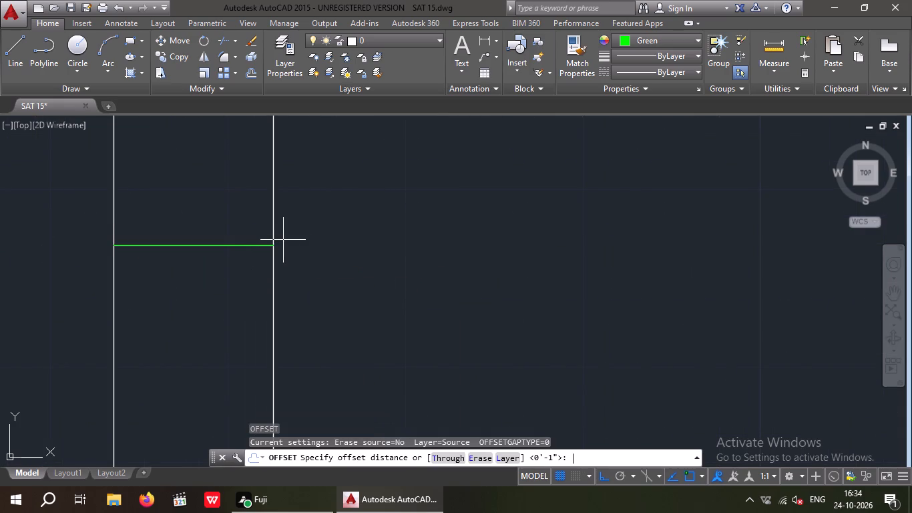
key(1)
key(apostrophe)
key(Return)
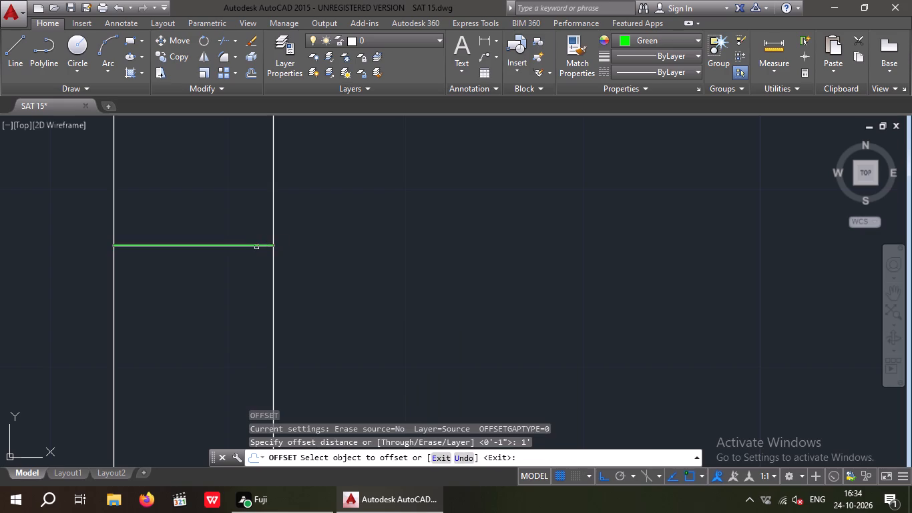
scroll(251, 248, down, 2)
click(234, 250)
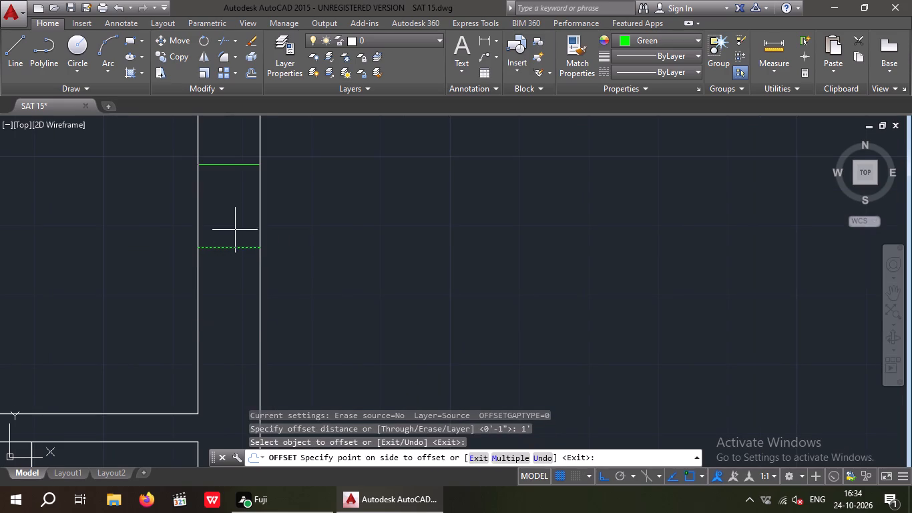
drag(235, 220, 238, 228)
drag(235, 246, 235, 253)
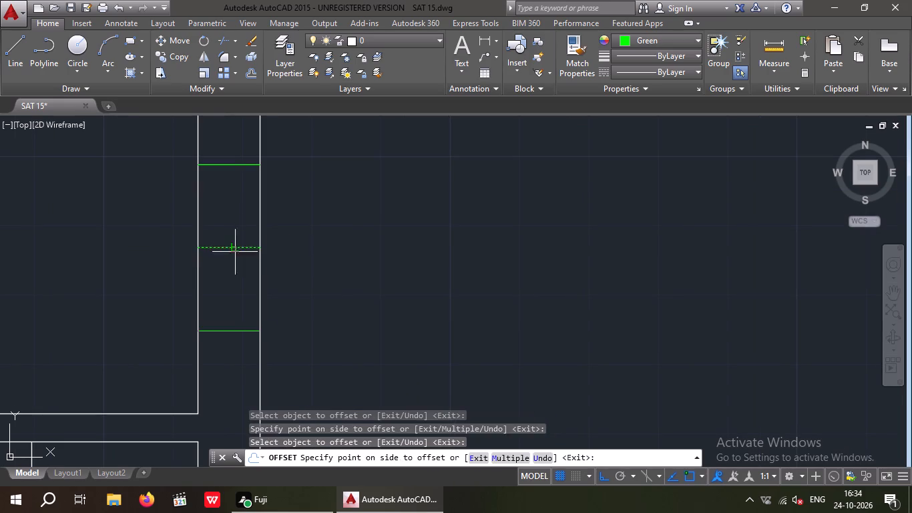
drag(235, 253, 237, 262)
click(239, 299)
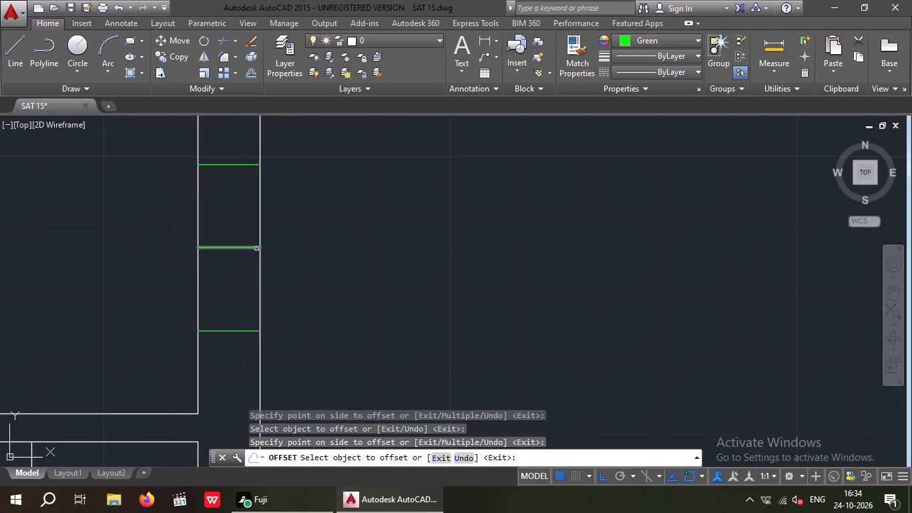
key(Escape)
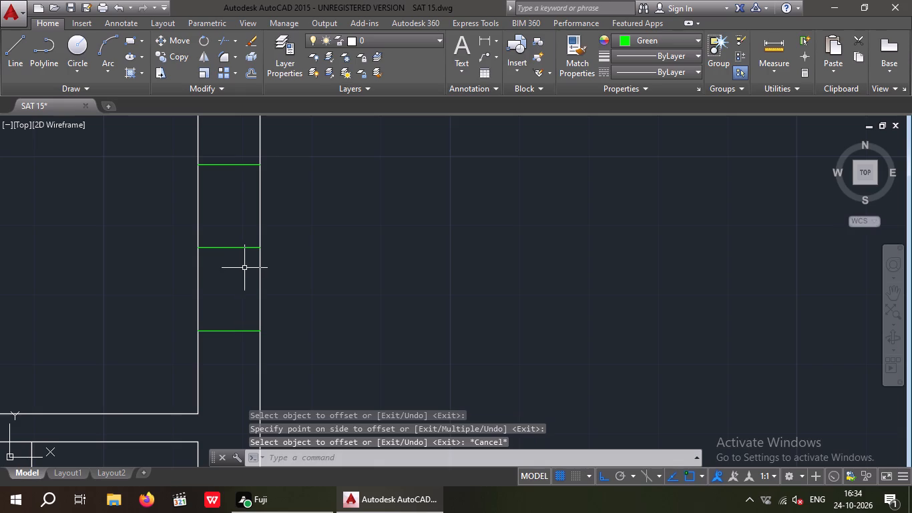
Delete the central green line between the two 1' offset lines in the right outer wall.
click(248, 267)
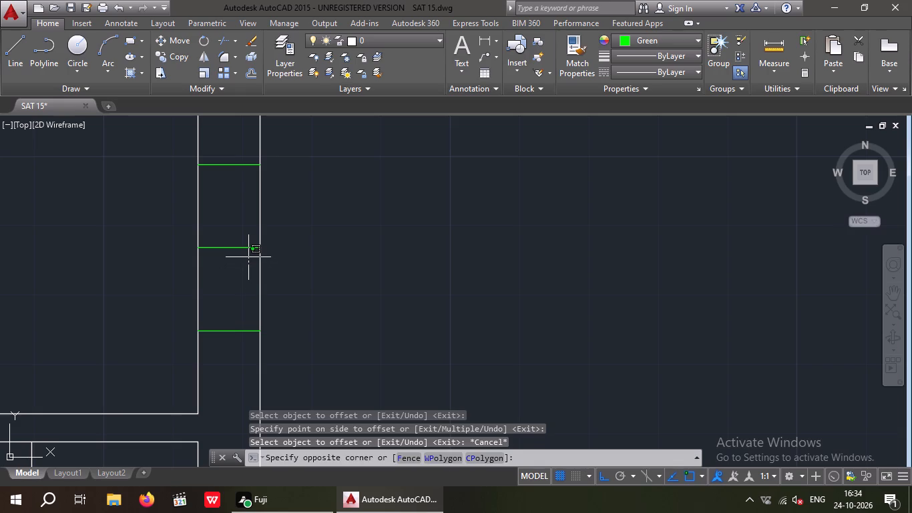
drag(249, 256, 236, 251)
click(228, 240)
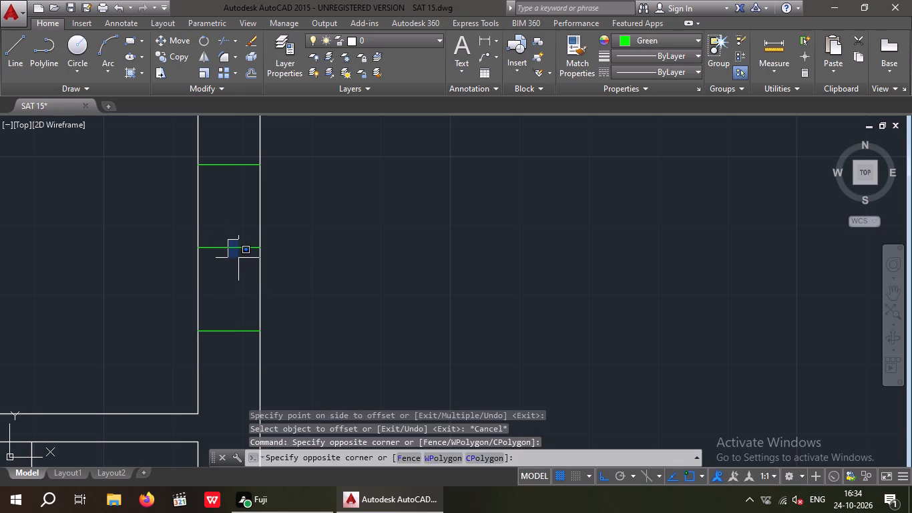
key(Escape)
drag(248, 263, 227, 240)
click(222, 232)
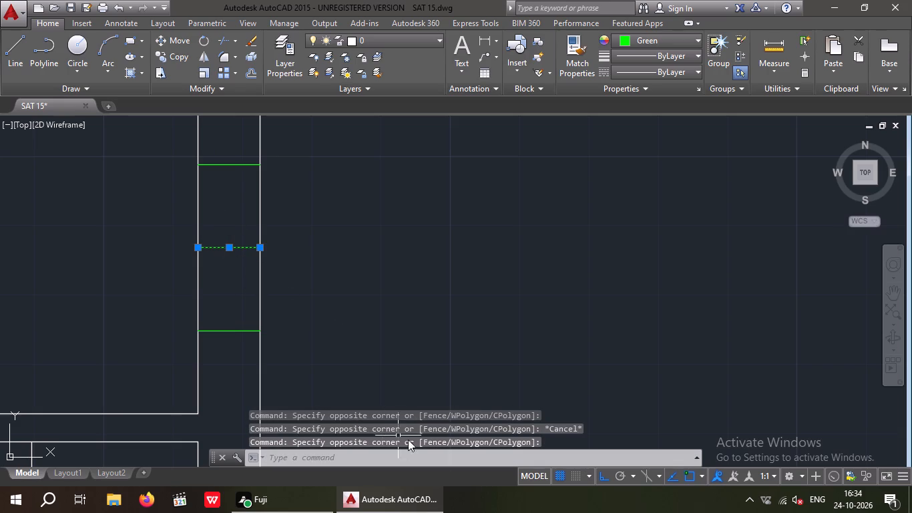
key(Delete)
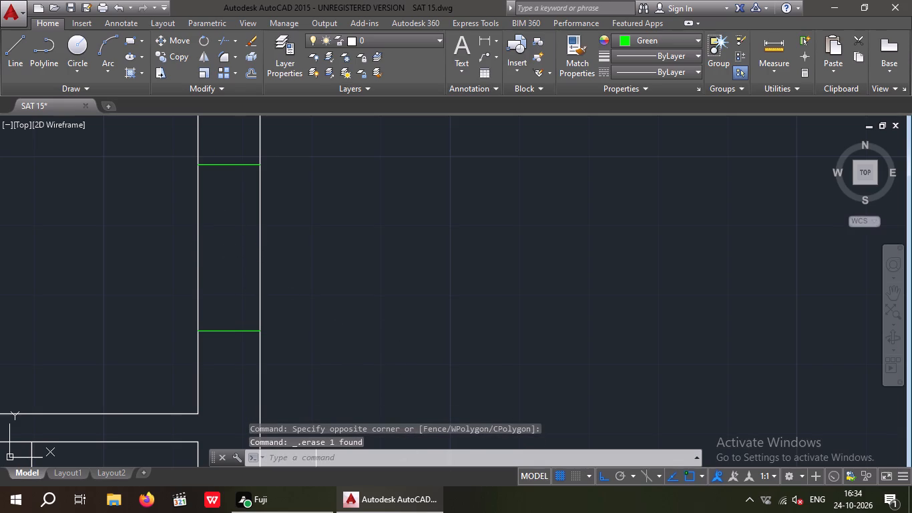
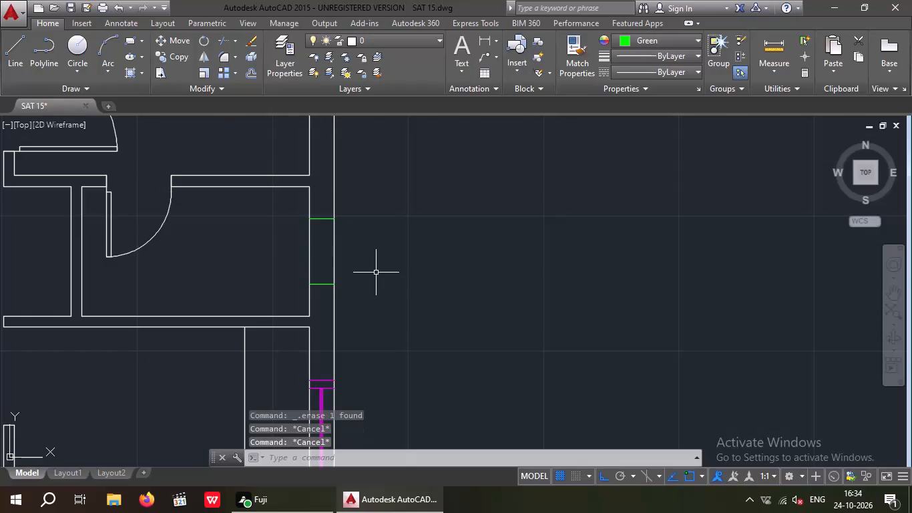
Draw a green vertical line joining the midpoints of the two ventilator end lines in the right outer wall beside the toilet.
key(space)
scroll(318, 232, up, 2)
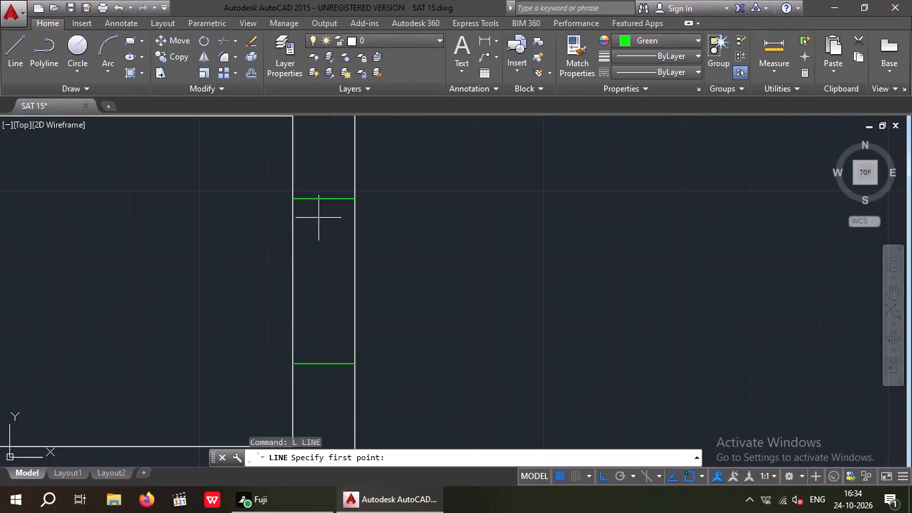
click(324, 200)
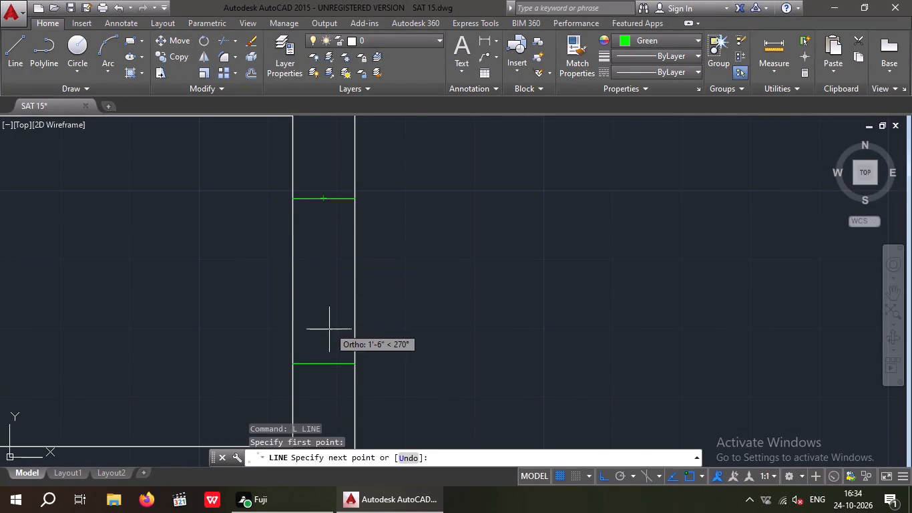
click(320, 365)
key(Escape)
key(Escape)
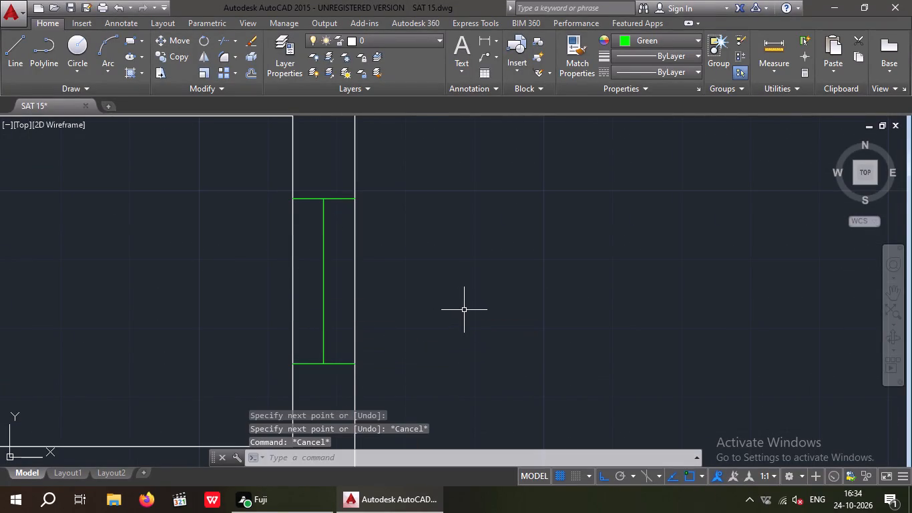
Offset the ventilator's green vertical centre line 1/2" to both sides within the right outer wall.
key(o)
key(Return)
key(1)
key(slash)
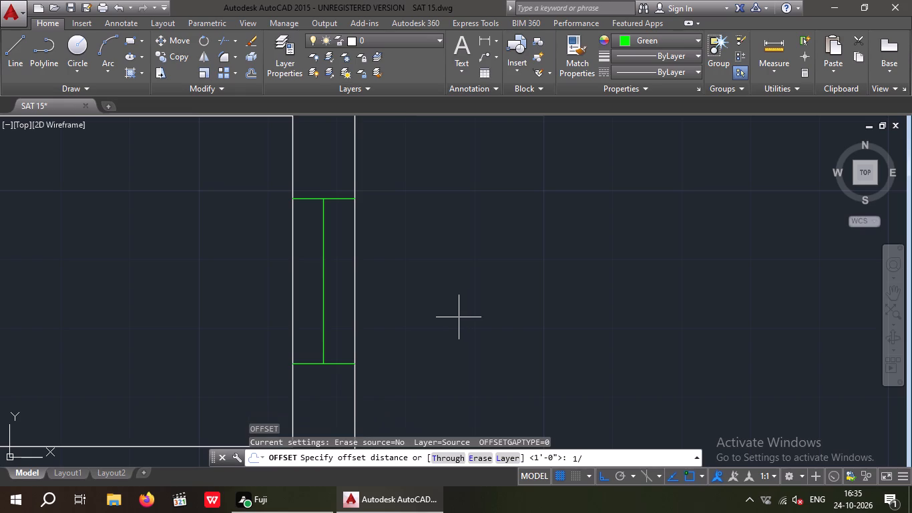
key(2)
key(shift+quotedbl)
key(Return)
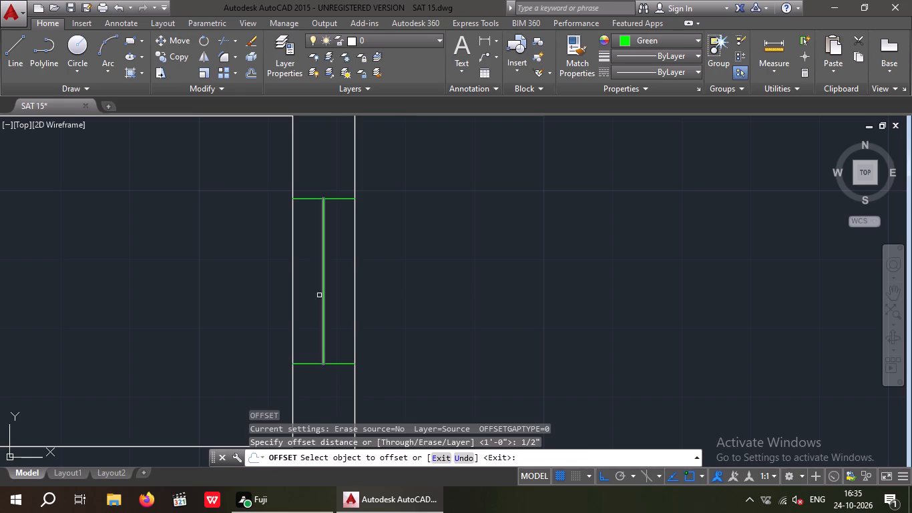
drag(323, 297, 345, 296)
click(366, 290)
scroll(326, 305, up, 2)
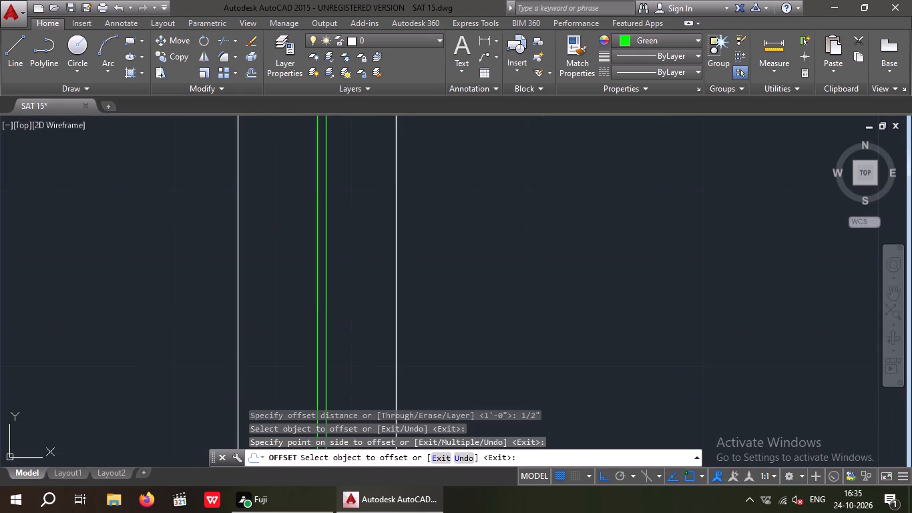
drag(316, 307, 299, 320)
click(290, 323)
scroll(307, 296, down, 3)
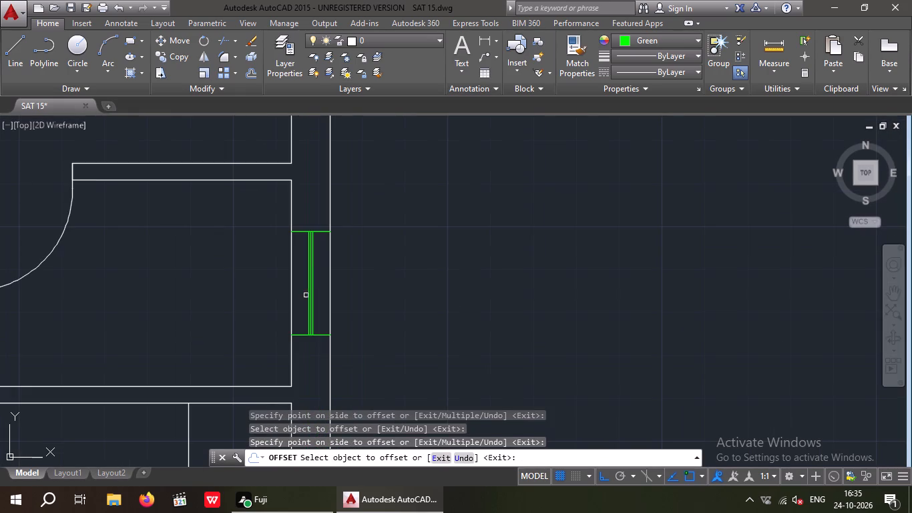
key(Escape)
key(Escape)
Offset the ventilator's upper and lower green end lines 3" outward in the right outer wall.
key(o)
key(Return)
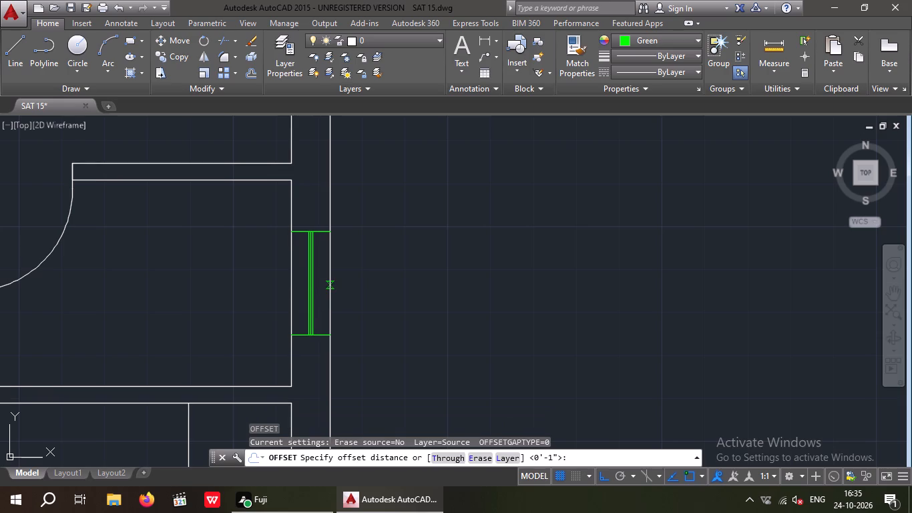
key(3)
key(shift+quotedbl)
key(Return)
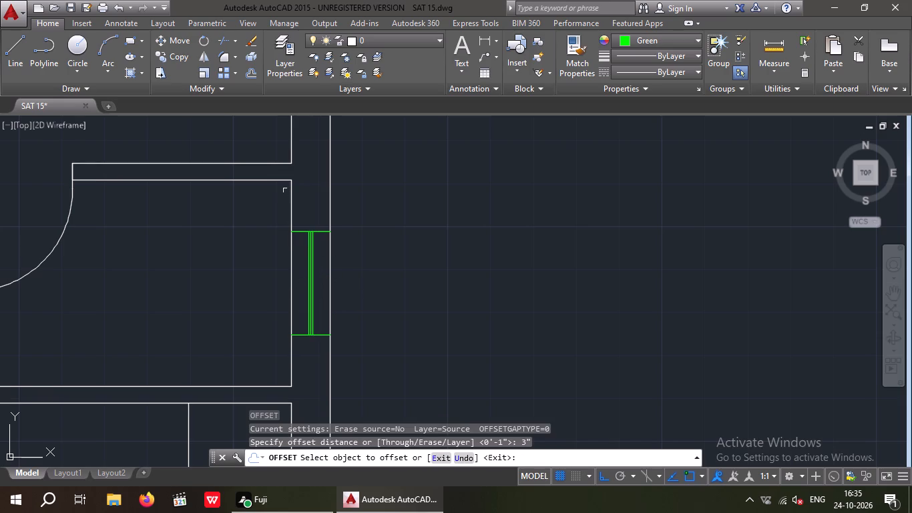
scroll(286, 184, up, 1)
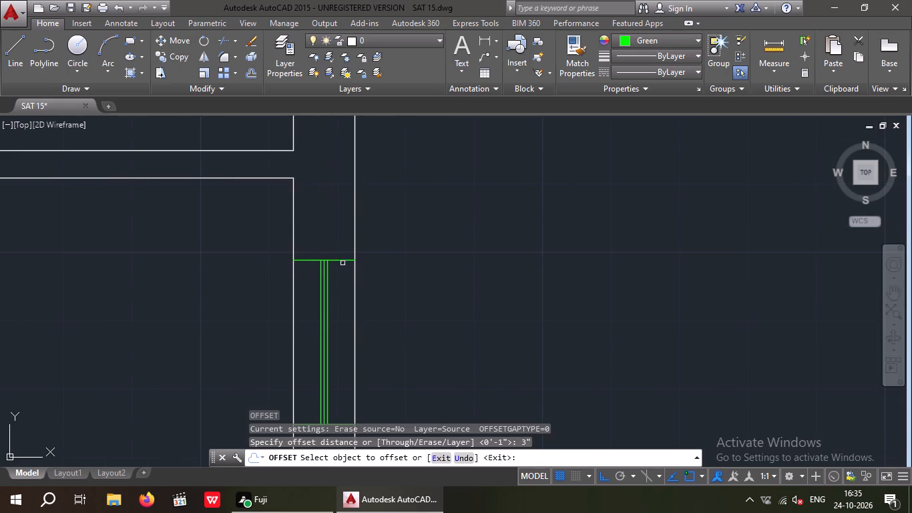
click(342, 262)
click(352, 222)
scroll(351, 218, down, 3)
scroll(347, 271, up, 2)
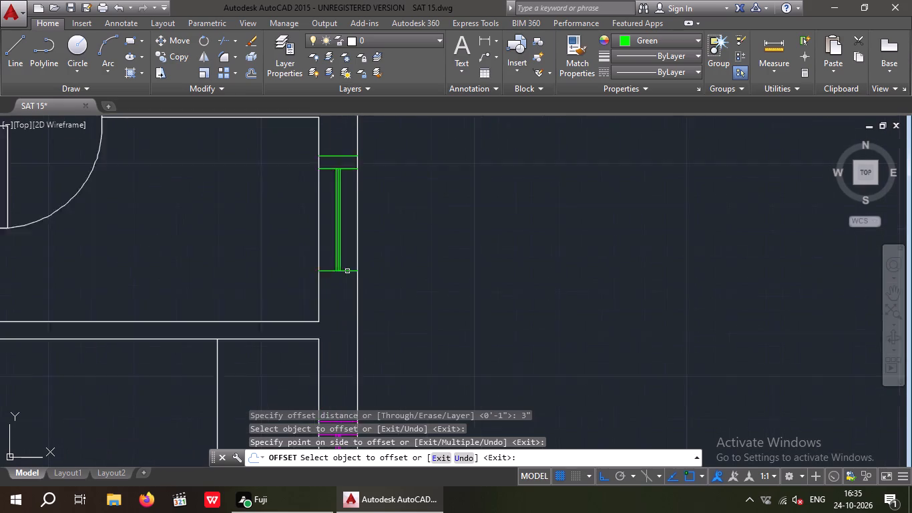
scroll(347, 271, up, 1)
click(349, 271)
click(343, 292)
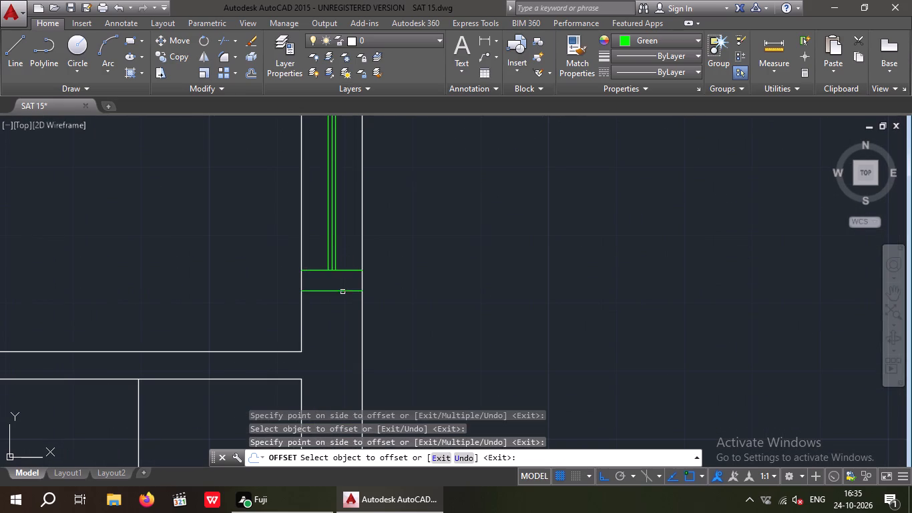
scroll(340, 283, down, 3)
scroll(407, 258, down, 1)
key(Escape)
key(Escape)
key(Escape)
Copy the WC from TOILET1 in the reference plan to the upper toilet, centred under its green ventilator on the inner wall line.
scroll(395, 261, down, 1)
middle_drag(391, 272, 379, 337)
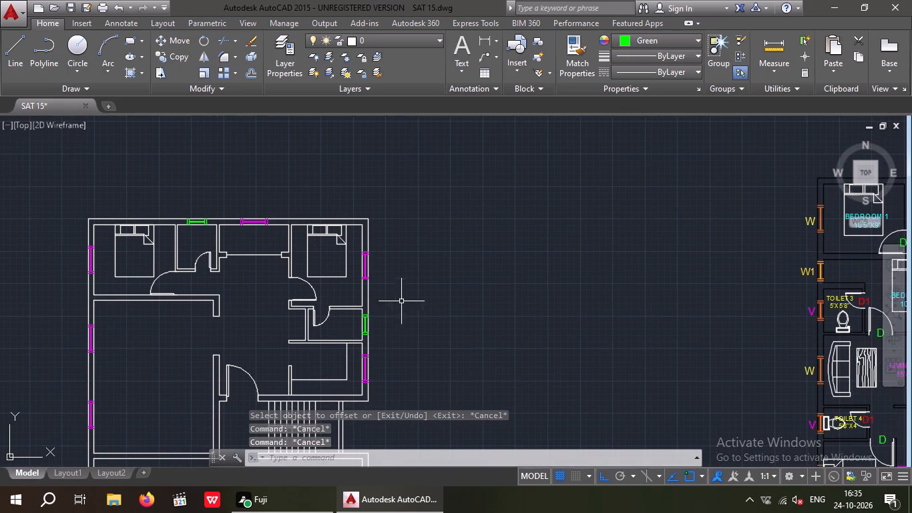
scroll(625, 254, down, 1)
middle_drag(625, 254, 546, 204)
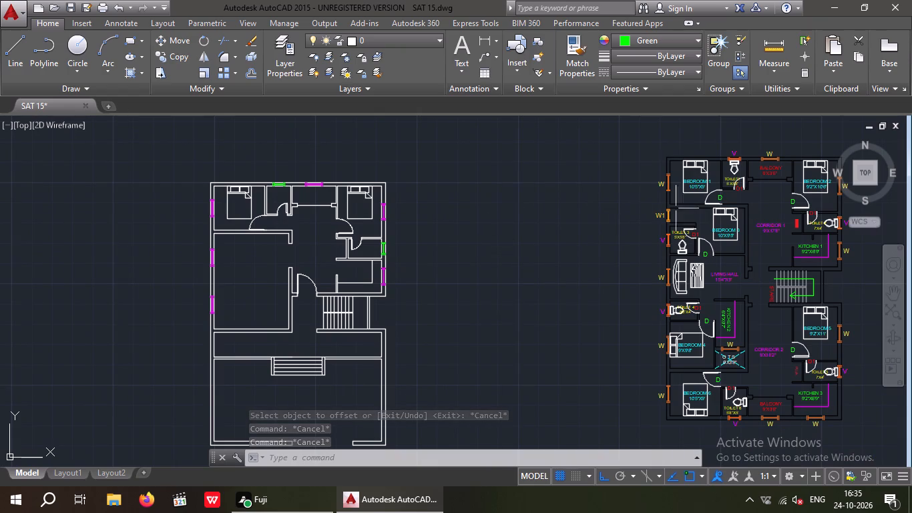
scroll(734, 164, up, 5)
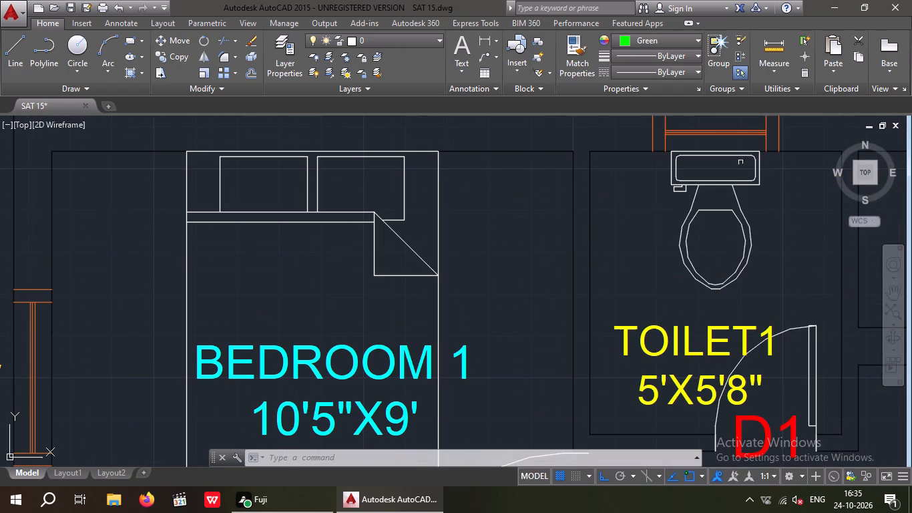
drag(766, 214, 698, 263)
drag(685, 269, 678, 272)
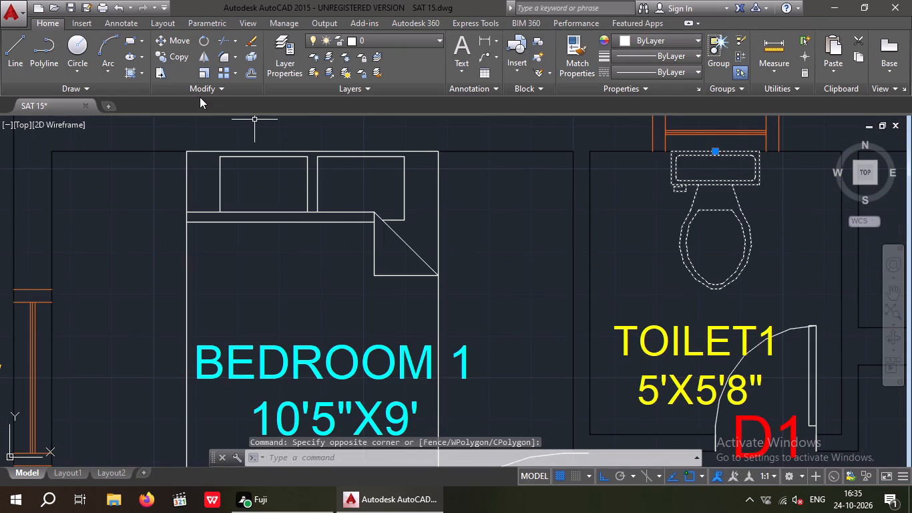
click(174, 57)
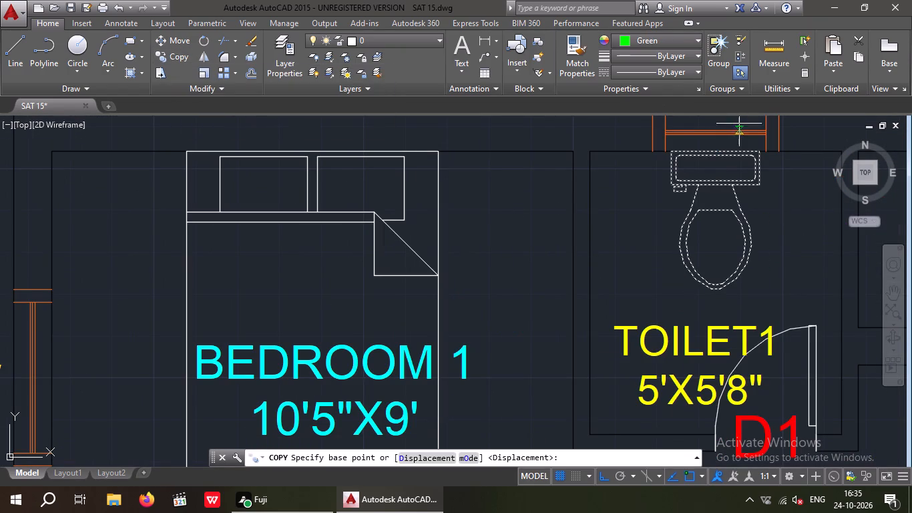
click(718, 152)
scroll(708, 155, down, 2)
middle_drag(529, 204, 784, 196)
middle_drag(434, 227, 911, 263)
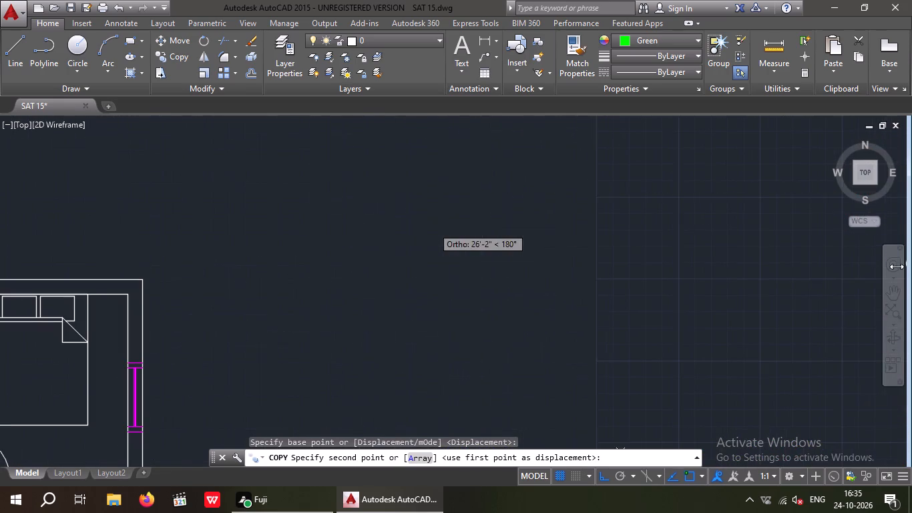
drag(606, 481, 585, 468)
middle_drag(499, 358, 911, 292)
scroll(203, 230, up, 3)
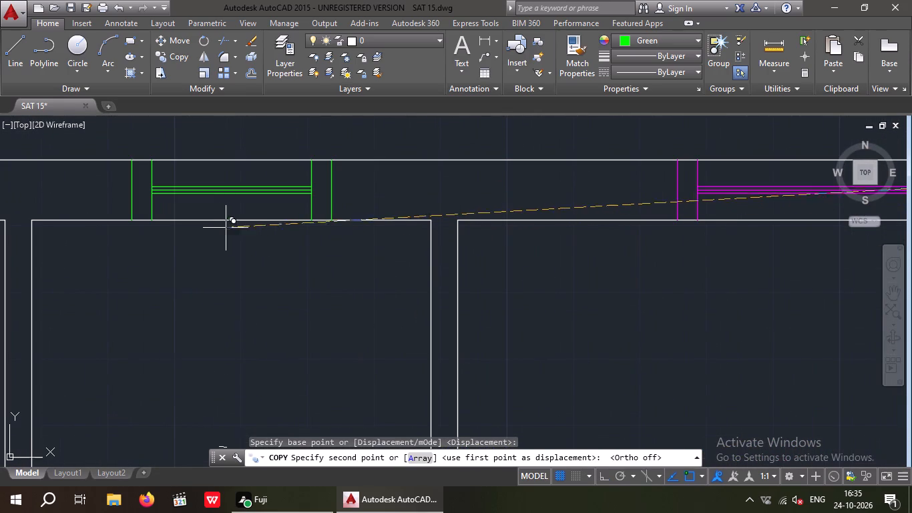
click(232, 223)
scroll(245, 230, down, 2)
scroll(317, 242, down, 1)
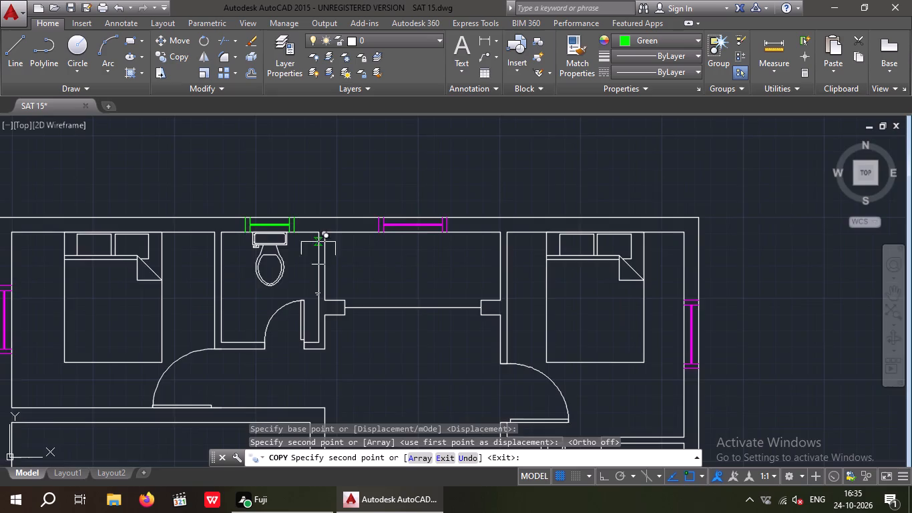
scroll(318, 242, down, 1)
middle_drag(315, 242, 224, 202)
scroll(245, 203, down, 1)
key(Escape)
Copy the WC from TOILET 2 in the reference plan to the right-hand toilet, centred on the inner wall line beside its green ventilator.
scroll(589, 232, down, 1)
middle_drag(584, 232, 194, 195)
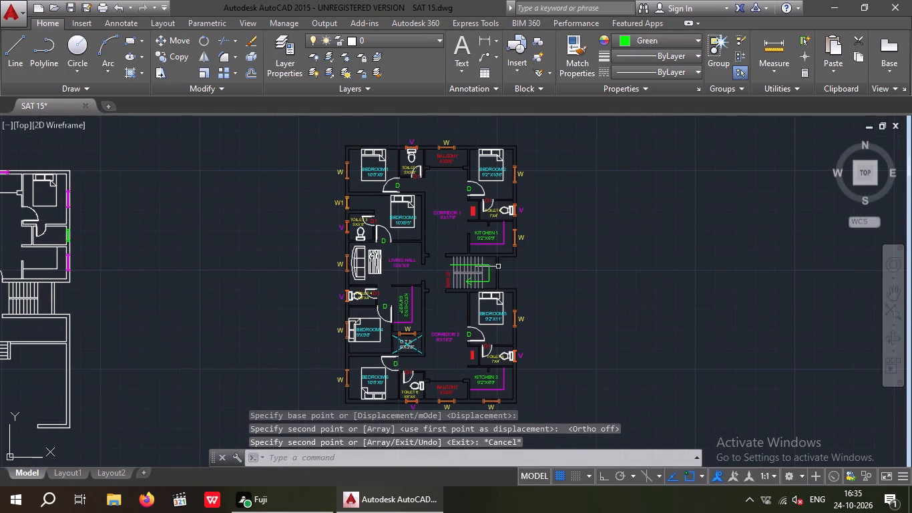
scroll(511, 214, up, 7)
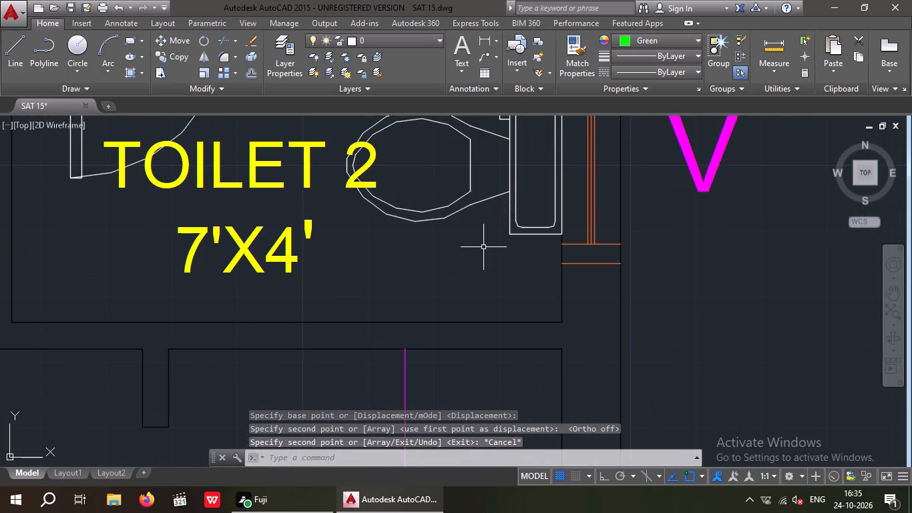
drag(483, 247, 456, 227)
click(440, 191)
click(179, 55)
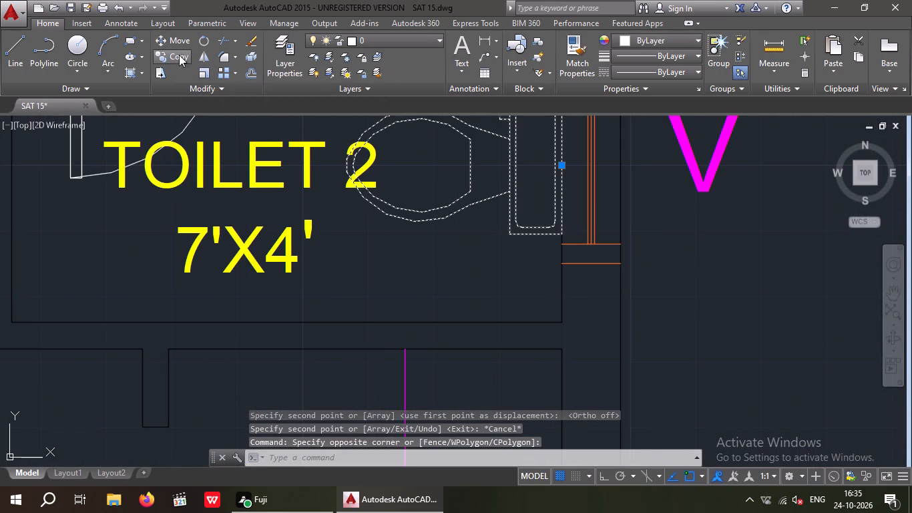
click(563, 164)
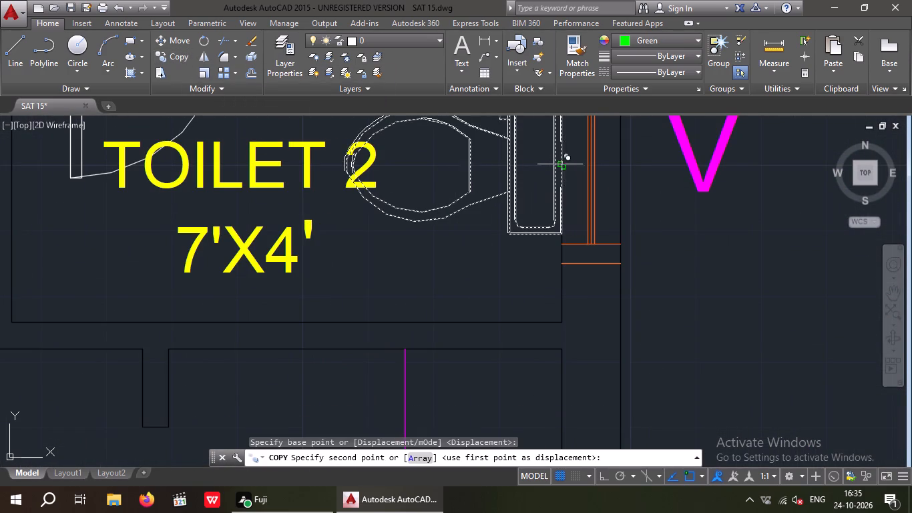
scroll(556, 168, down, 4)
middle_drag(447, 231, 690, 225)
scroll(609, 252, down, 3)
middle_drag(375, 295, 608, 287)
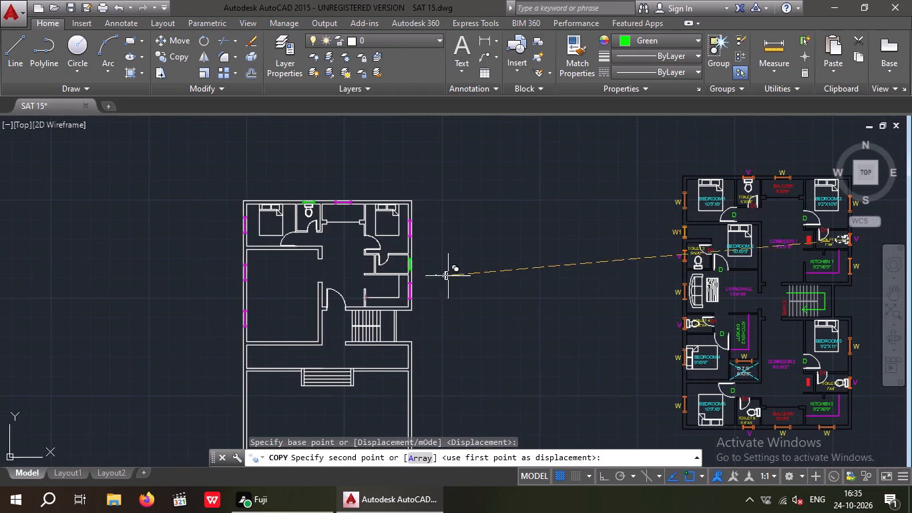
scroll(395, 263, up, 6)
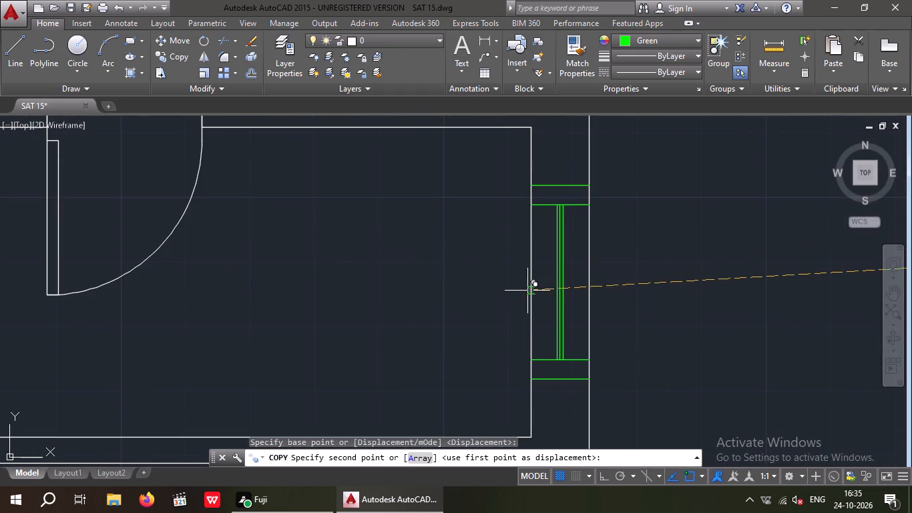
click(533, 282)
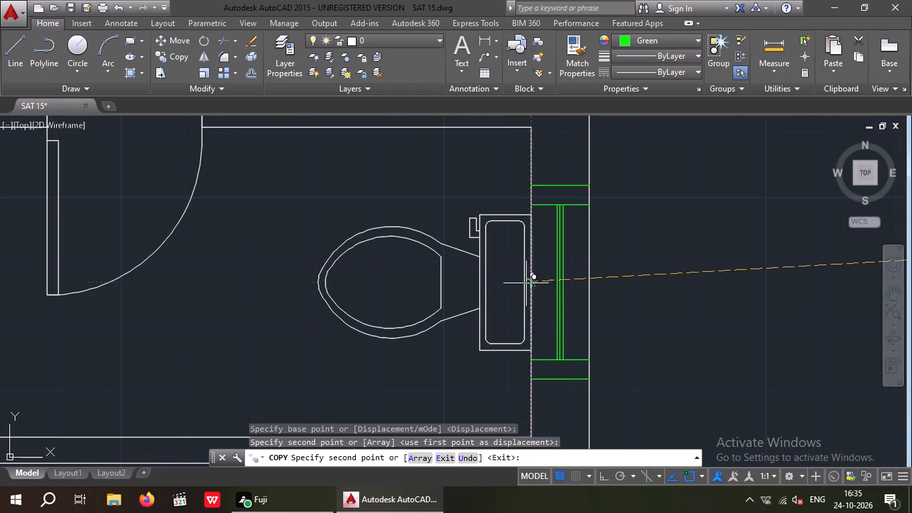
key(Escape)
Copy the green stair direction arrow from the reference plan onto the white plan's stair, starting just outside the upper flight's first tread.
scroll(463, 254, down, 3)
middle_click(435, 265)
scroll(429, 267, down, 3)
middle_drag(421, 290, 401, 285)
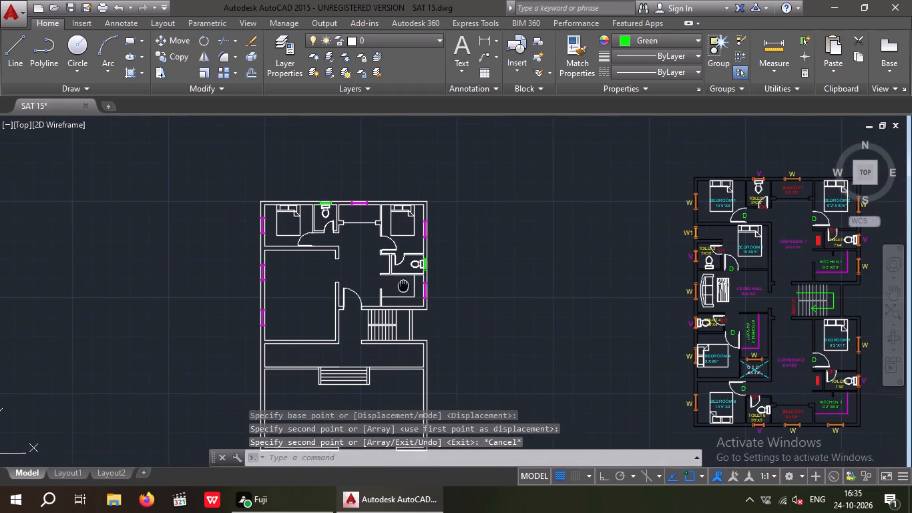
middle_drag(401, 285, 397, 284)
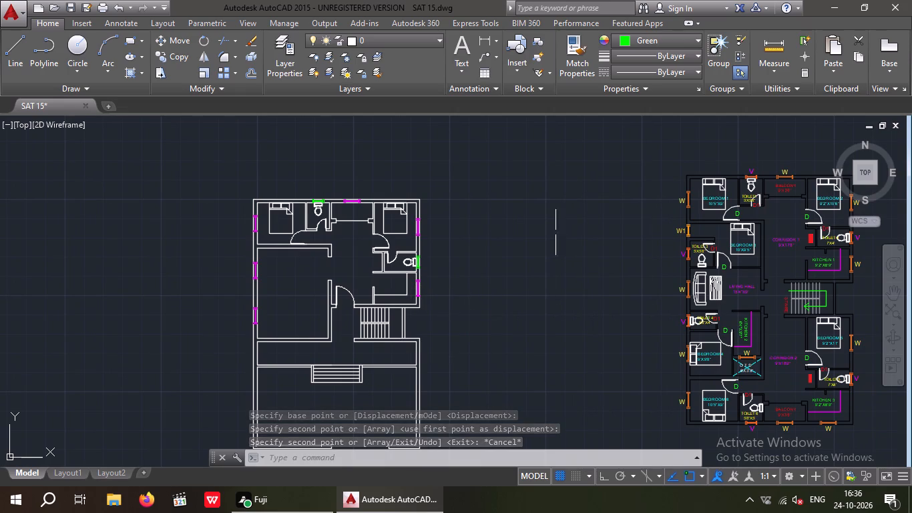
scroll(821, 307, up, 4)
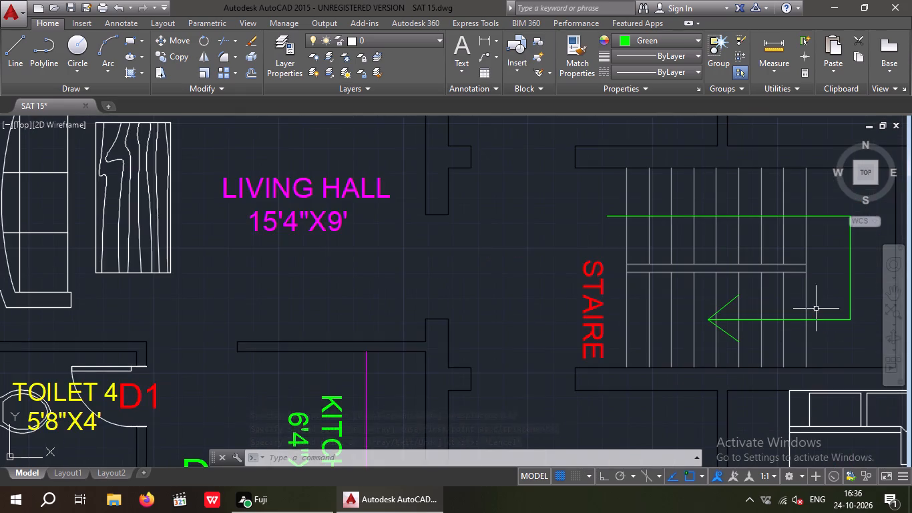
middle_drag(845, 287, 680, 334)
scroll(533, 374, up, 3)
drag(580, 379, 568, 373)
click(559, 296)
scroll(555, 301, down, 4)
scroll(646, 249, up, 3)
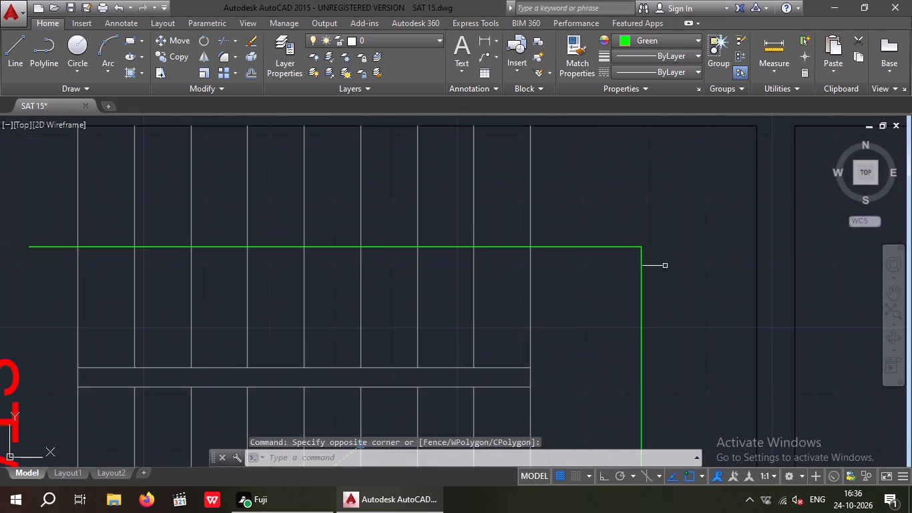
drag(665, 265, 628, 246)
click(614, 221)
click(170, 59)
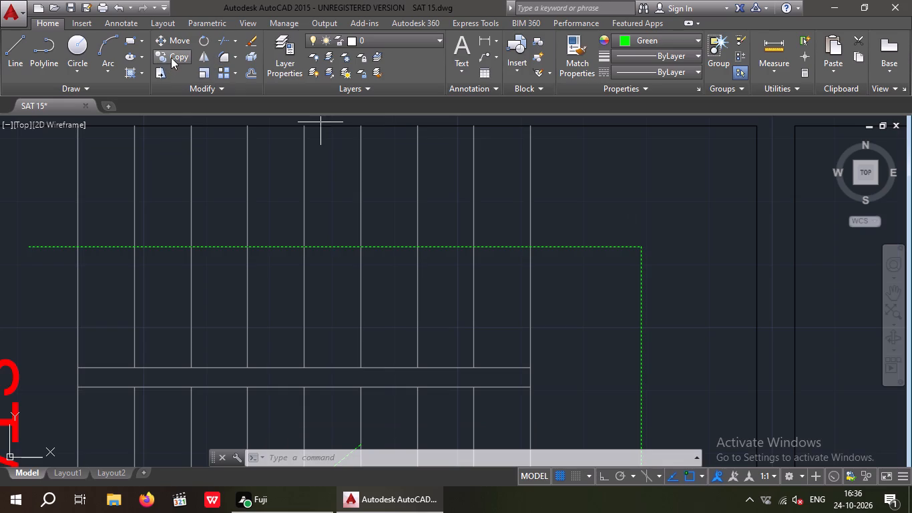
click(26, 247)
scroll(29, 244, down, 2)
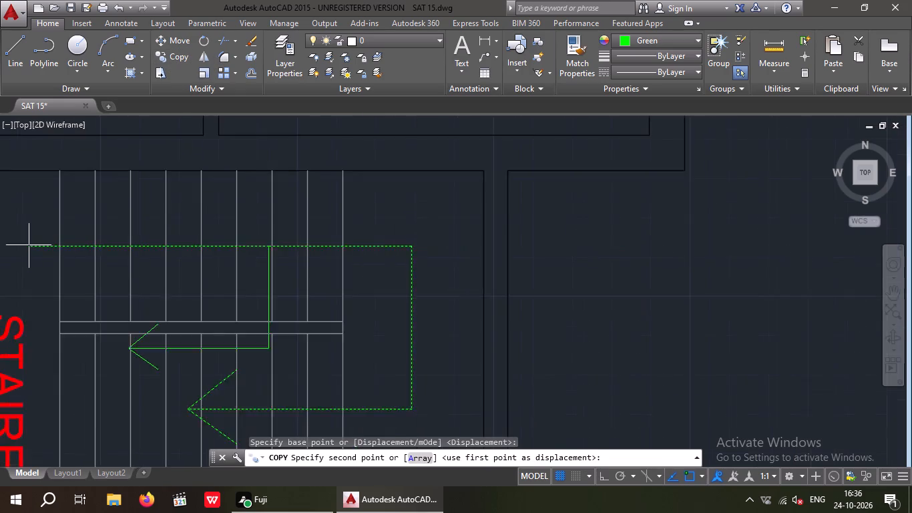
middle_drag(35, 245, 224, 244)
scroll(202, 250, down, 3)
middle_drag(86, 287, 403, 262)
middle_drag(214, 273, 516, 277)
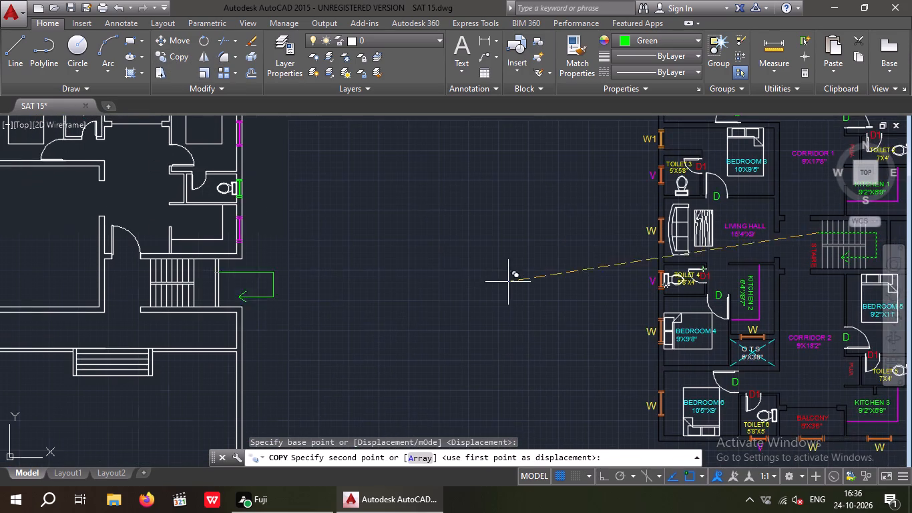
scroll(150, 277, up, 3)
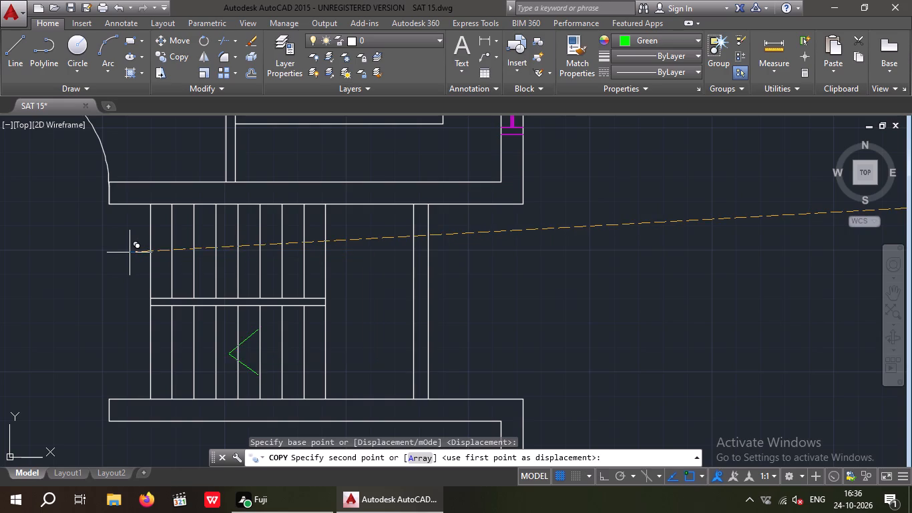
click(129, 252)
scroll(136, 252, down, 3)
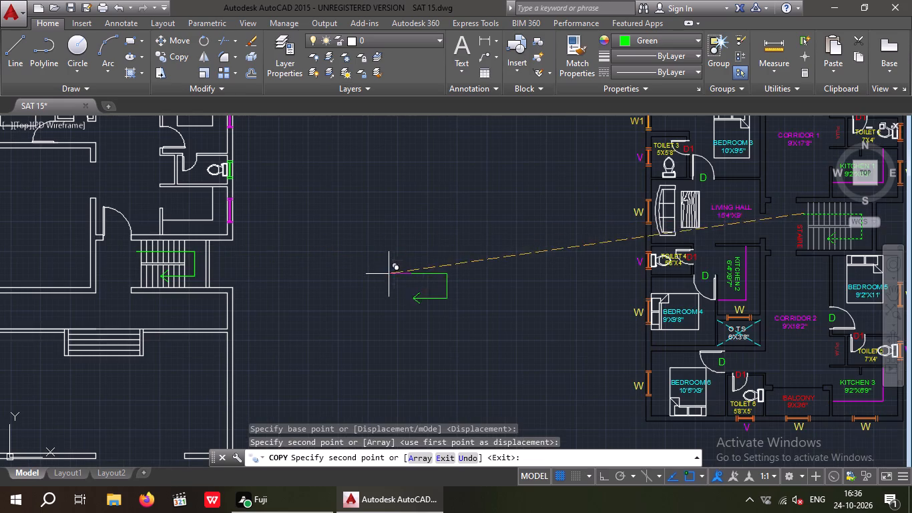
key(Escape)
Copy the yellow W label from the reference plan's balcony window to above the magenta window in the white plan's upper outer wall.
middle_drag(282, 216, 238, 252)
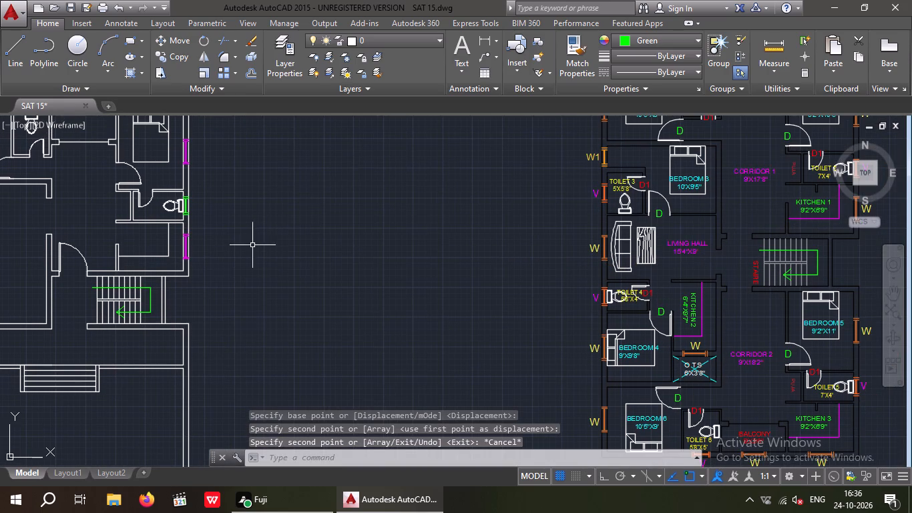
middle_drag(302, 244, 247, 266)
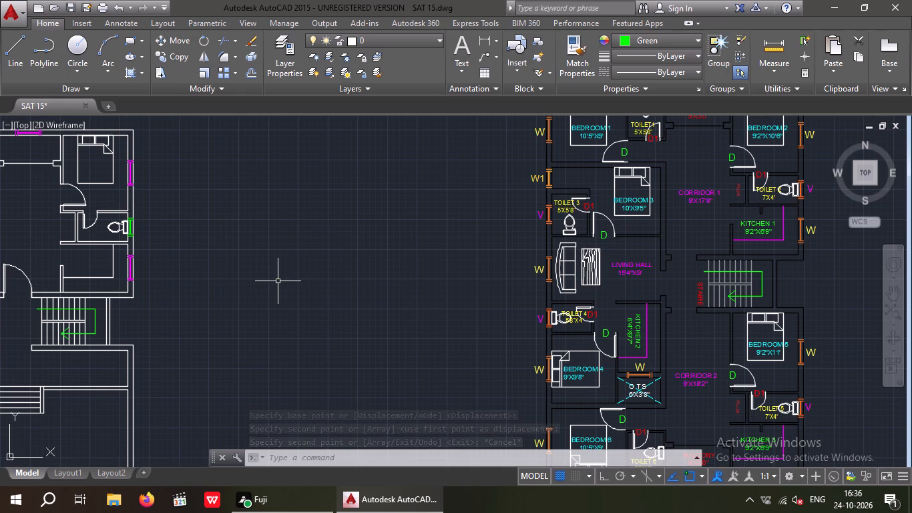
middle_drag(278, 302, 306, 326)
scroll(318, 309, down, 1)
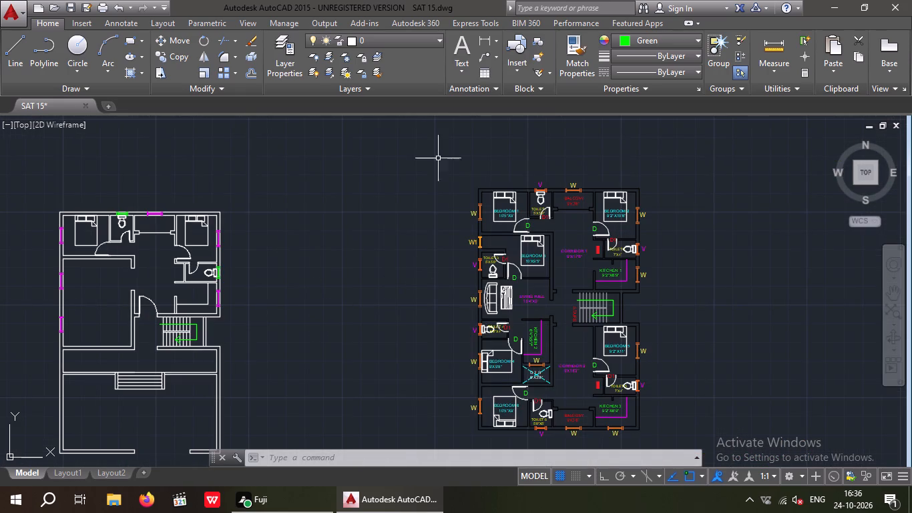
scroll(473, 202, up, 1)
scroll(645, 168, up, 3)
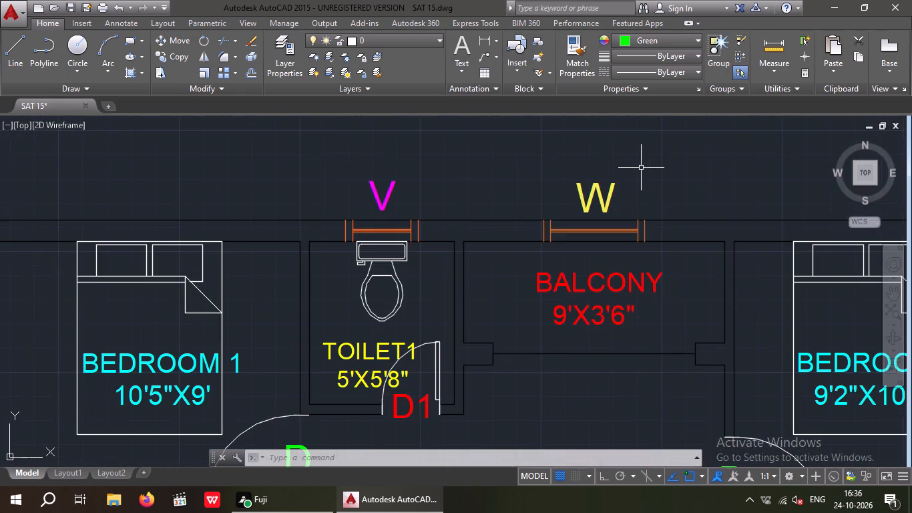
drag(641, 165, 579, 198)
click(574, 196)
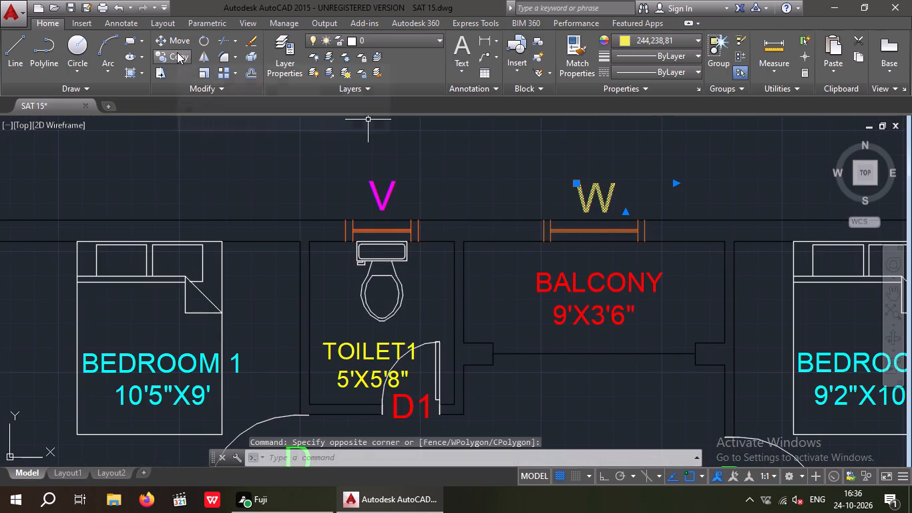
click(177, 52)
click(584, 208)
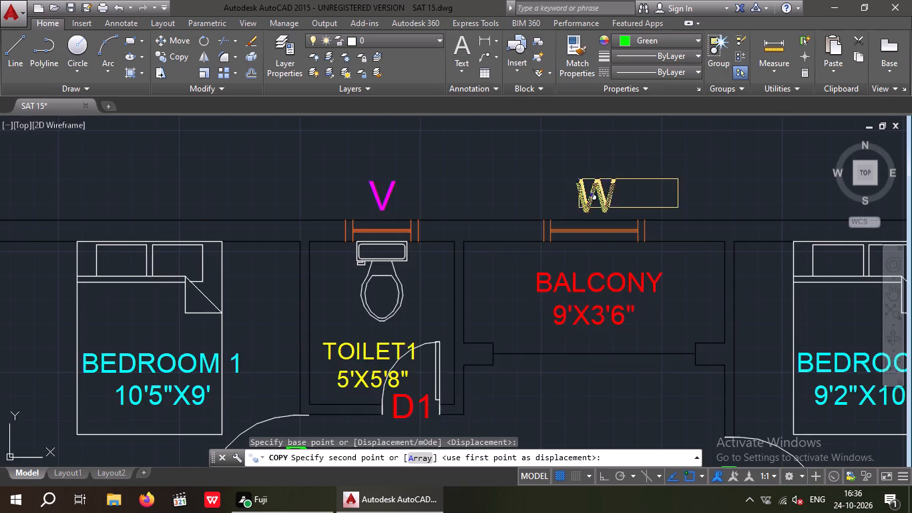
scroll(589, 200, down, 3)
middle_drag(431, 230, 606, 220)
scroll(576, 218, down, 2)
scroll(361, 214, up, 3)
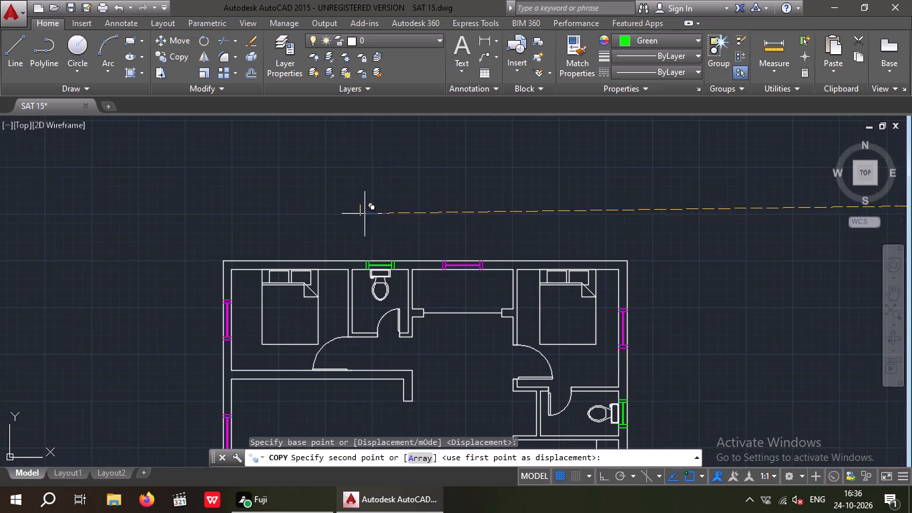
scroll(458, 242, up, 2)
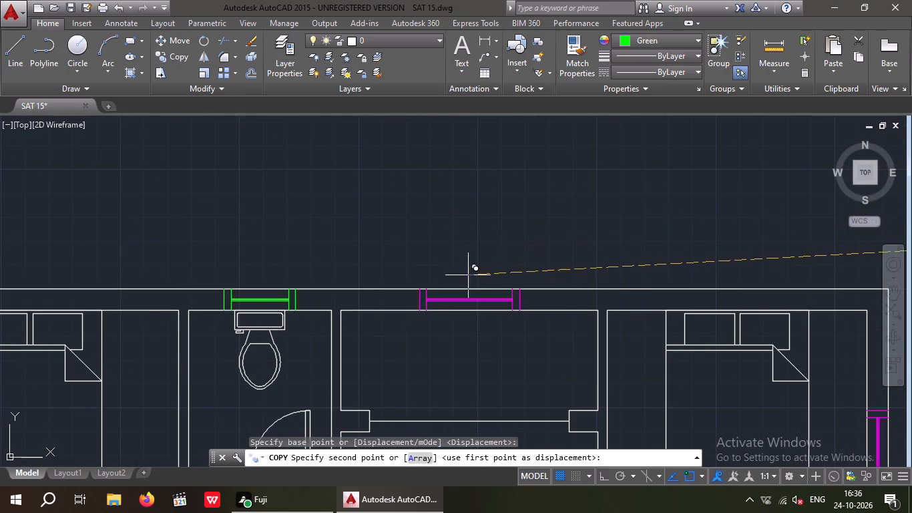
click(464, 275)
Place further copies of the W label outside the three magenta windows in the left outer wall.
scroll(468, 259, down, 2)
middle_drag(368, 293, 534, 226)
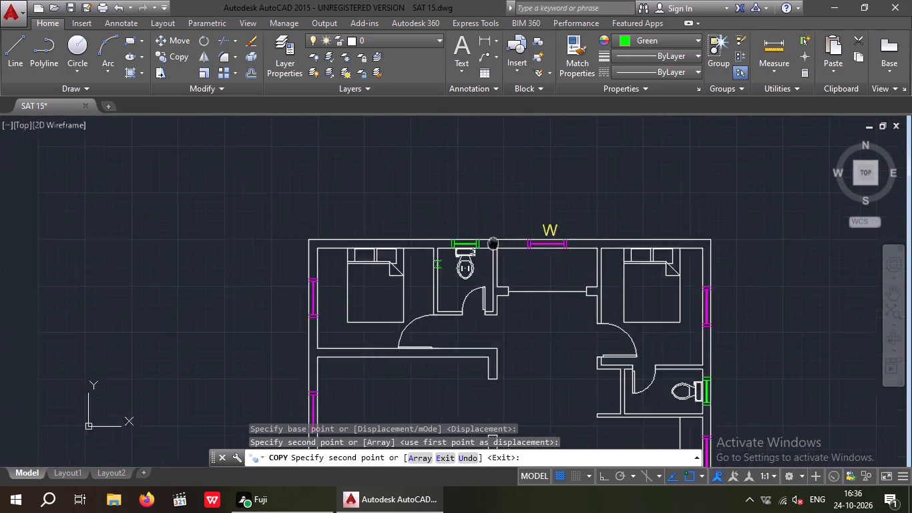
middle_drag(534, 226, 590, 200)
scroll(415, 235, up, 4)
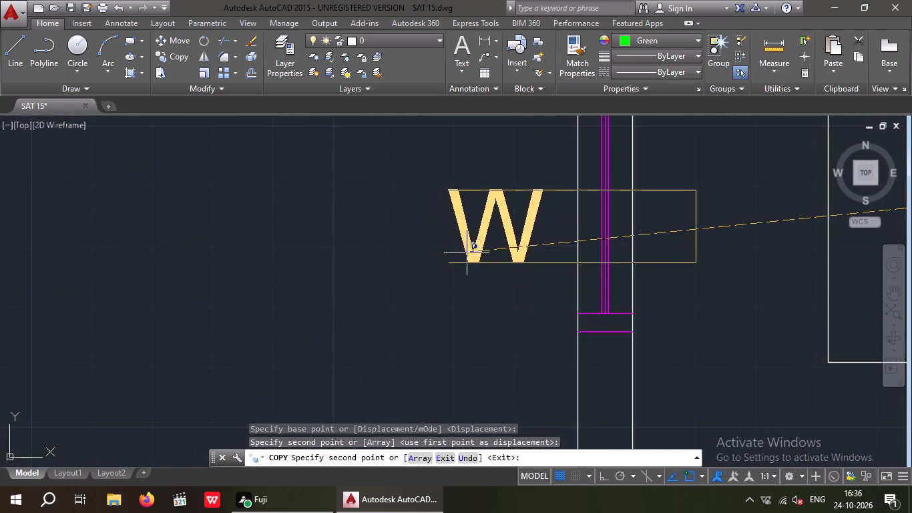
click(480, 248)
scroll(467, 233, down, 4)
middle_drag(416, 281, 404, 273)
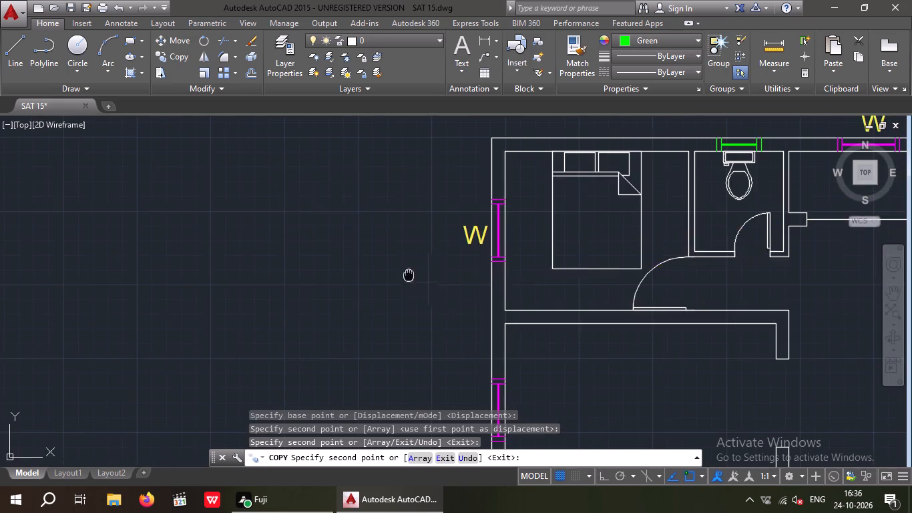
middle_drag(404, 273, 285, 236)
scroll(336, 379, up, 3)
scroll(333, 326, down, 1)
middle_drag(333, 326, 331, 218)
click(332, 249)
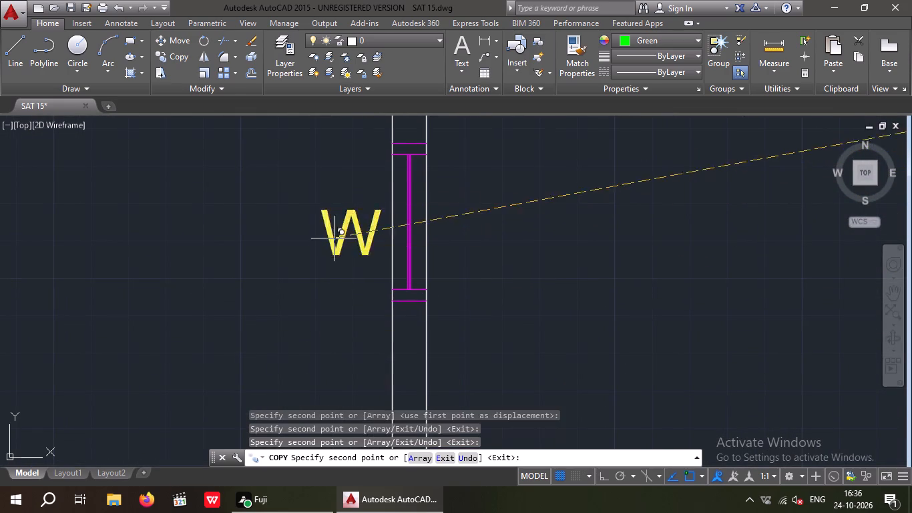
scroll(336, 234, down, 4)
middle_drag(318, 298, 332, 204)
scroll(328, 224, up, 3)
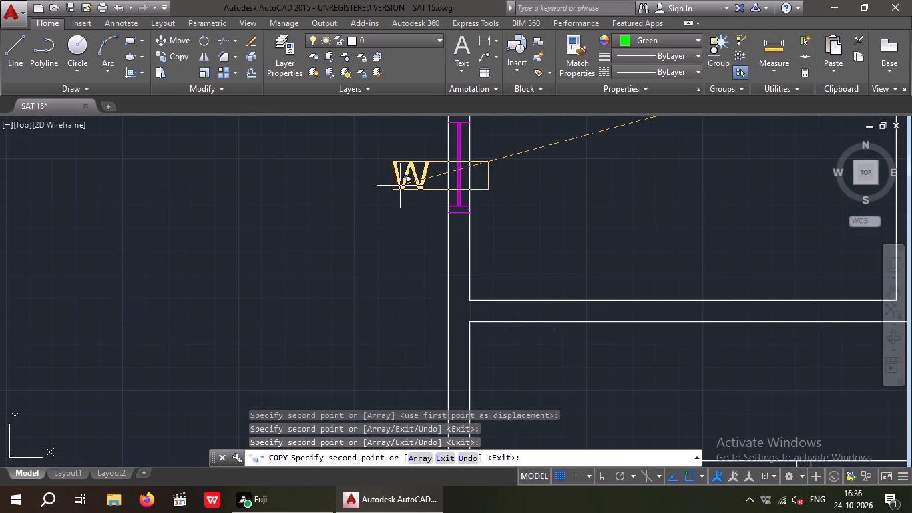
click(407, 182)
Place further copies of the W label outside the two magenta windows in the right outer wall.
scroll(393, 179, down, 3)
middle_drag(377, 198, 153, 230)
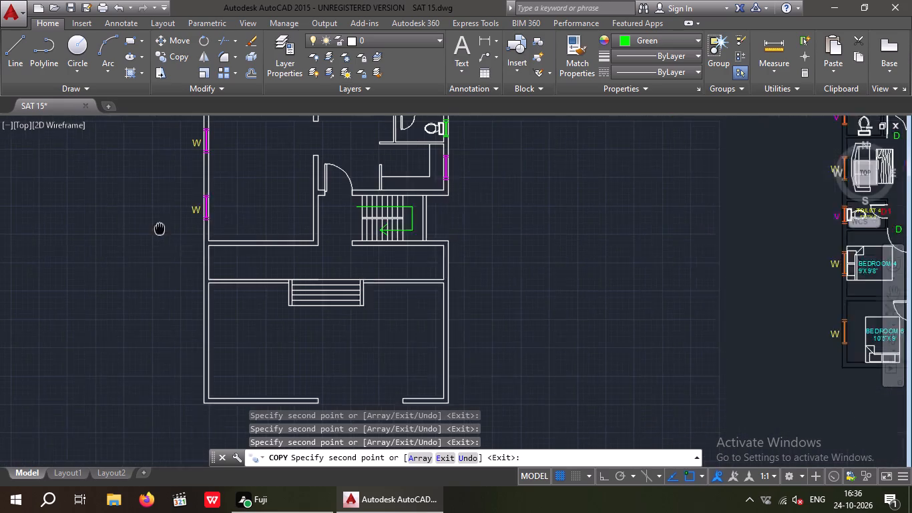
middle_drag(153, 230, 141, 234)
scroll(437, 173, up, 3)
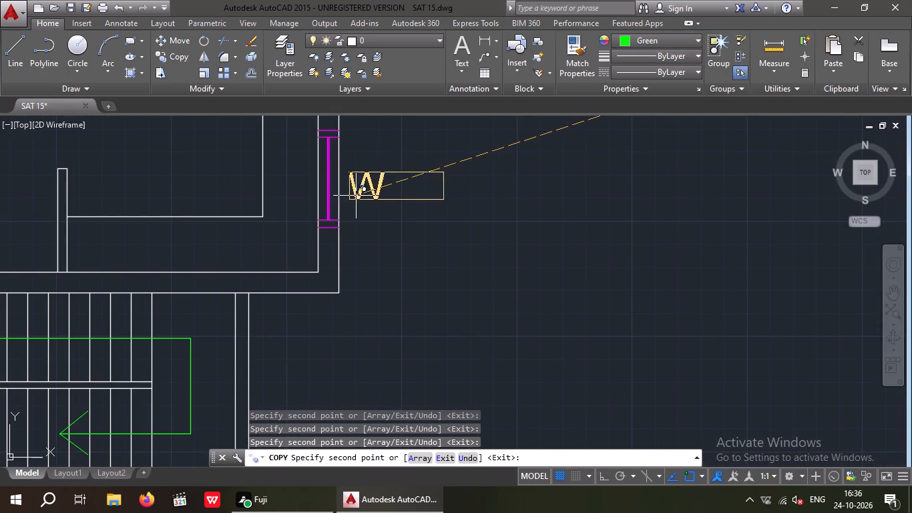
click(357, 192)
scroll(365, 190, down, 2)
middle_drag(381, 204, 371, 352)
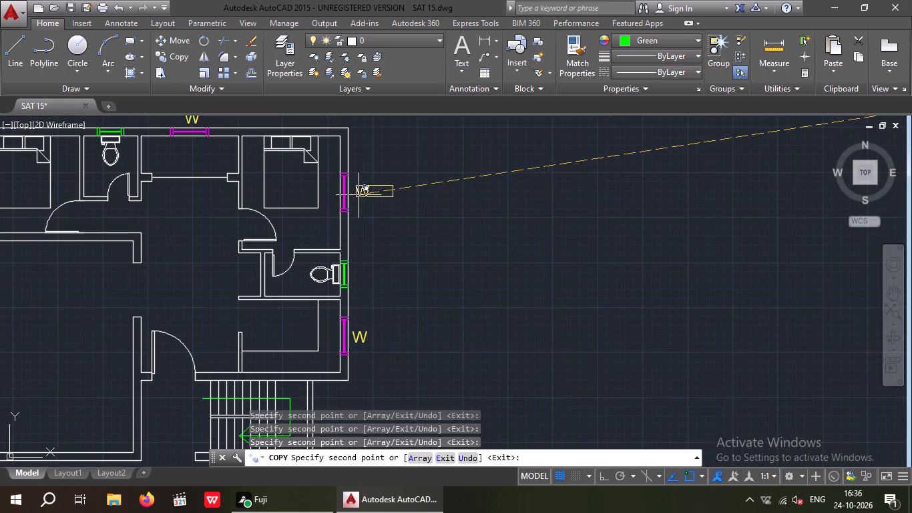
scroll(361, 195, up, 2)
click(347, 202)
scroll(367, 190, down, 3)
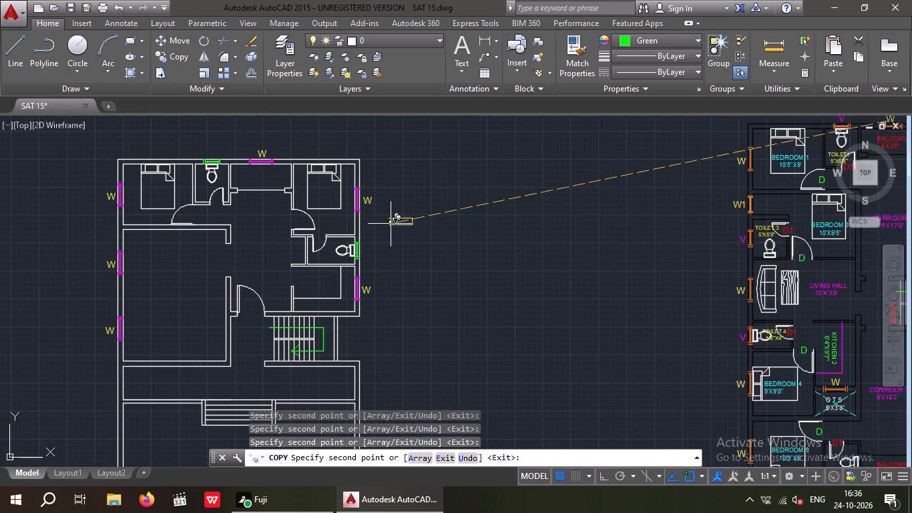
middle_drag(391, 224, 404, 275)
key(Escape)
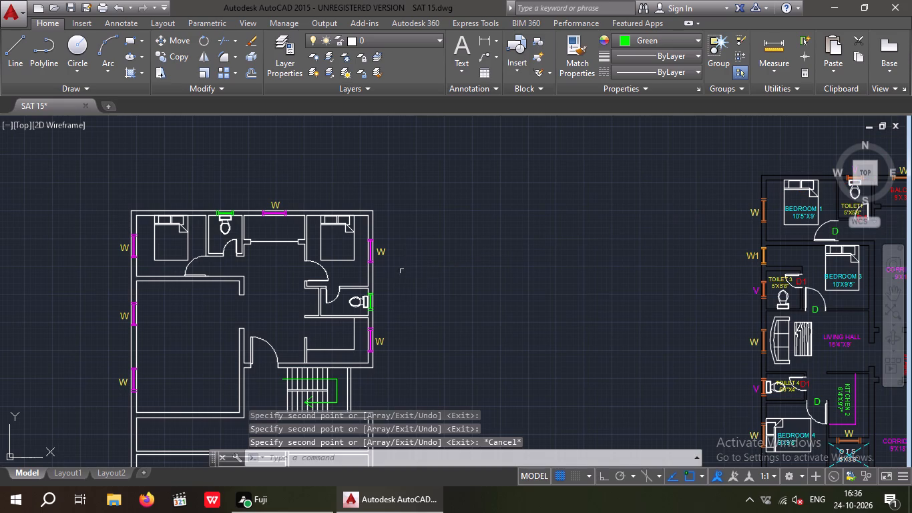
Copy the magenta V label from TOILET 3 in the reference plan to above the upper toilet's green ventilator.
scroll(733, 296, up, 4)
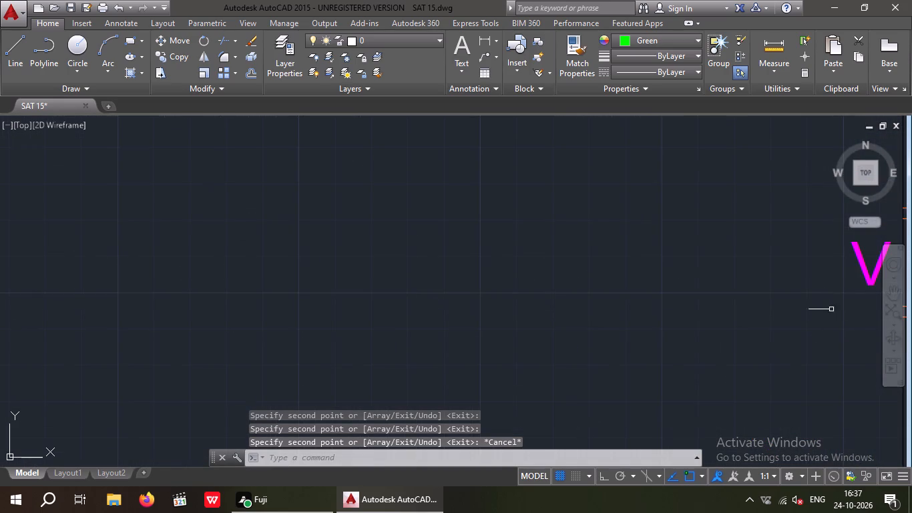
middle_drag(829, 299, 631, 339)
drag(682, 336, 660, 313)
click(660, 271)
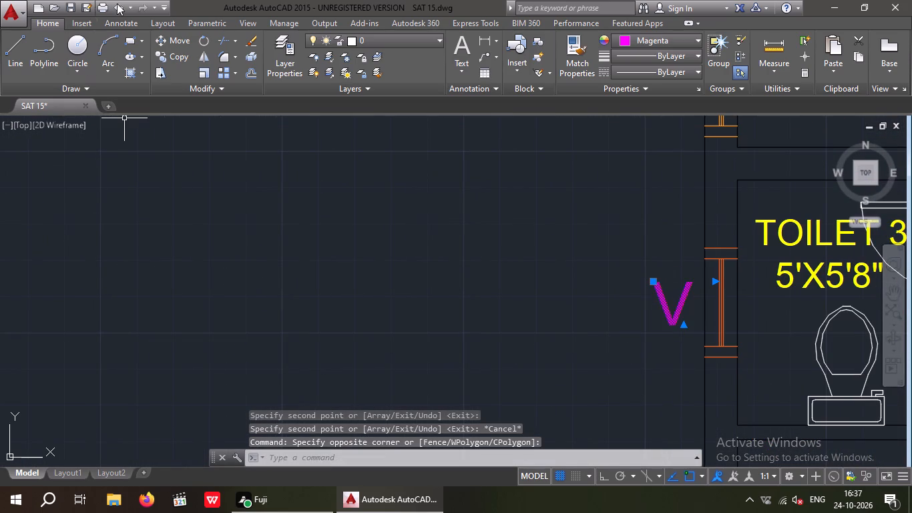
click(178, 49)
click(673, 326)
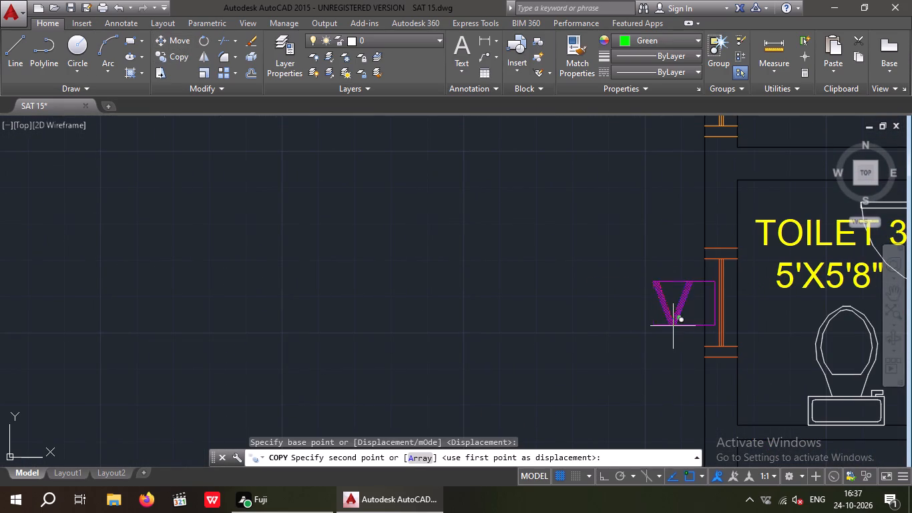
scroll(602, 318, down, 3)
middle_drag(442, 337, 627, 293)
scroll(533, 299, down, 2)
middle_drag(506, 301, 666, 344)
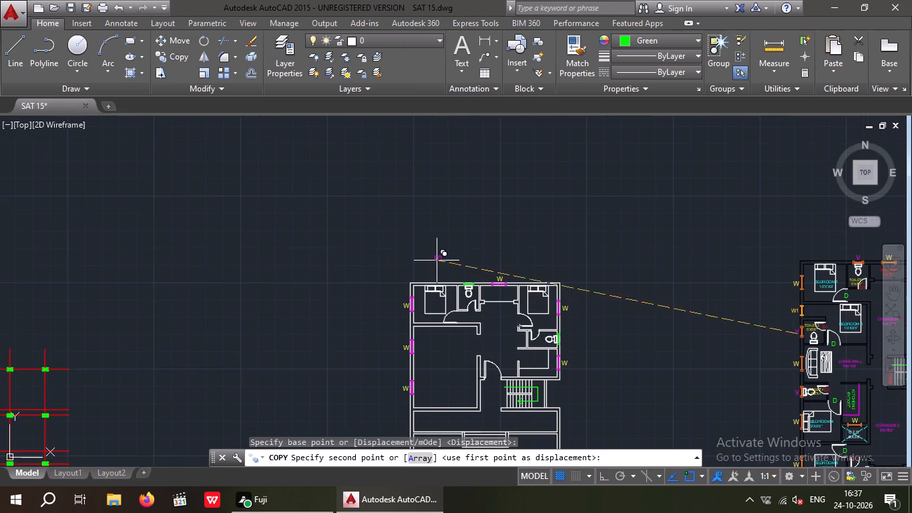
scroll(472, 263, up, 3)
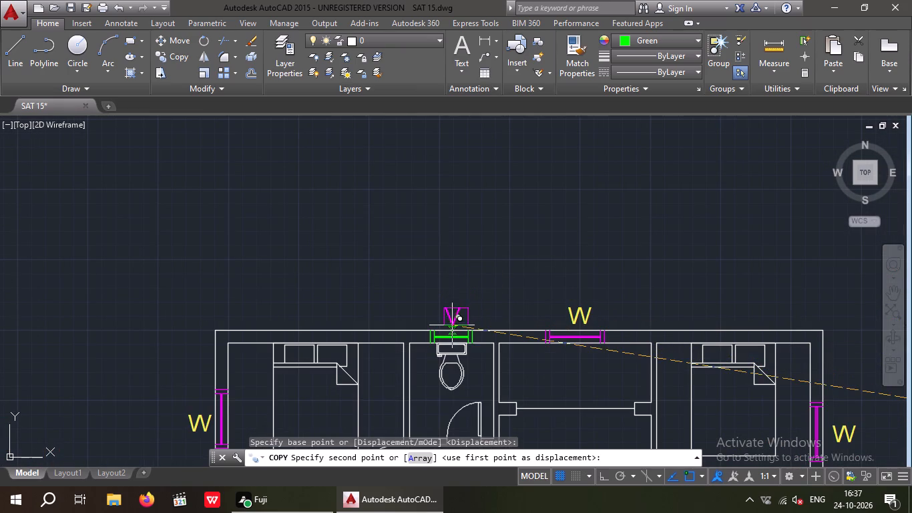
click(449, 321)
Place another copy of the V label outside the green ventilator in the right outer wall.
scroll(451, 305, down, 3)
middle_drag(616, 338, 513, 287)
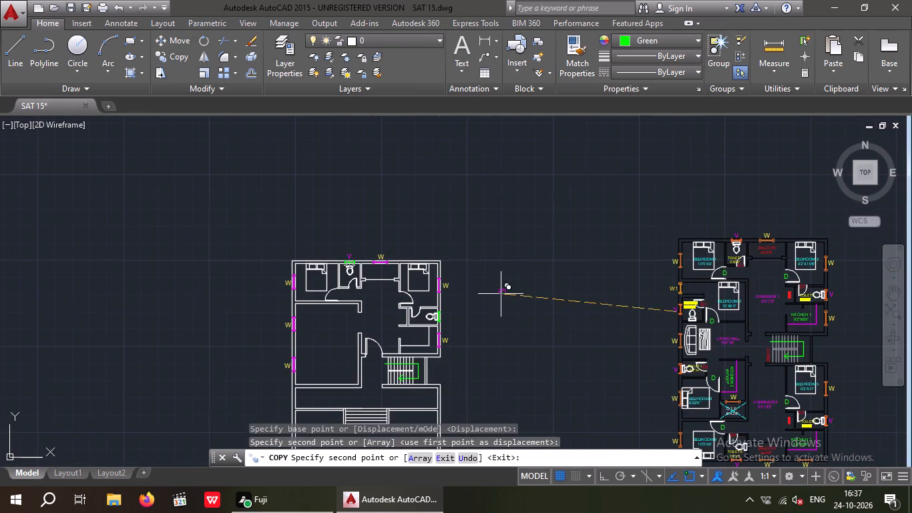
scroll(483, 329, up, 4)
click(270, 273)
key(Escape)
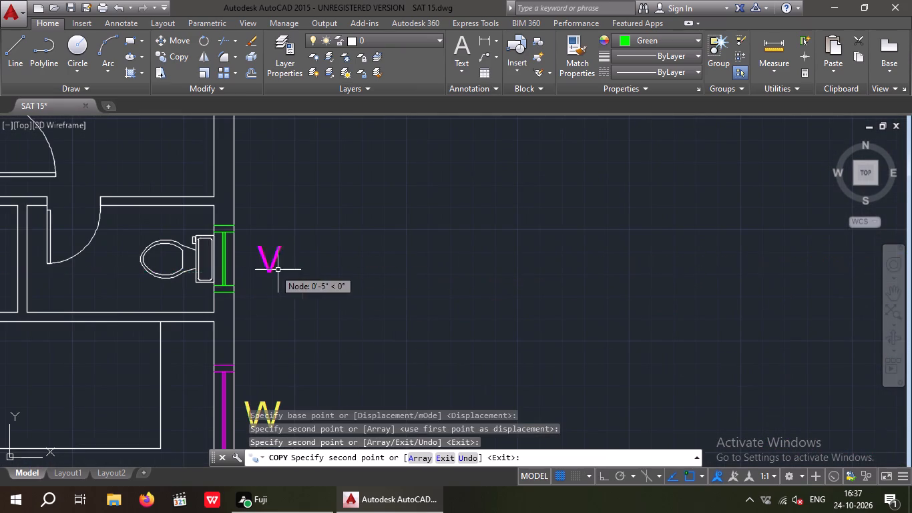
scroll(328, 260, down, 4)
middle_drag(382, 289, 380, 270)
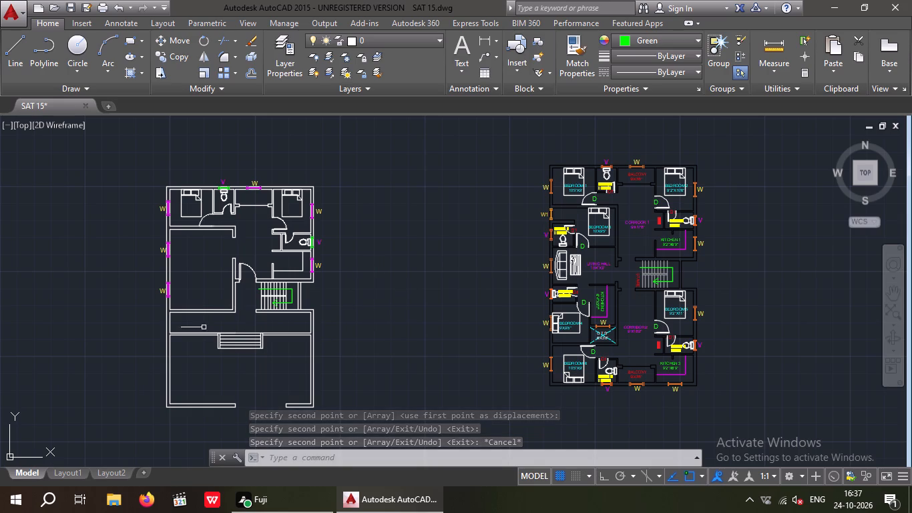
Set the current colour to magenta and draw a line across the bottom wall of the large left room, at its midpoint.
scroll(201, 317, up, 2)
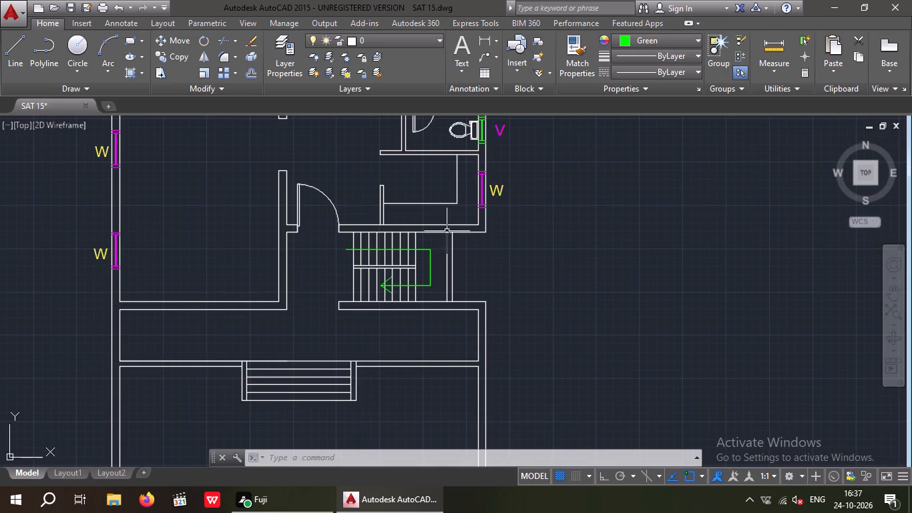
click(674, 43)
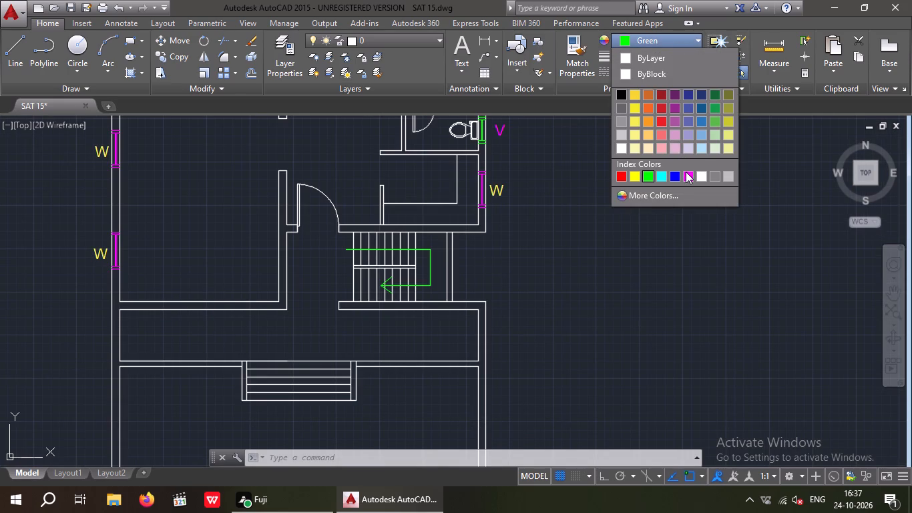
click(686, 172)
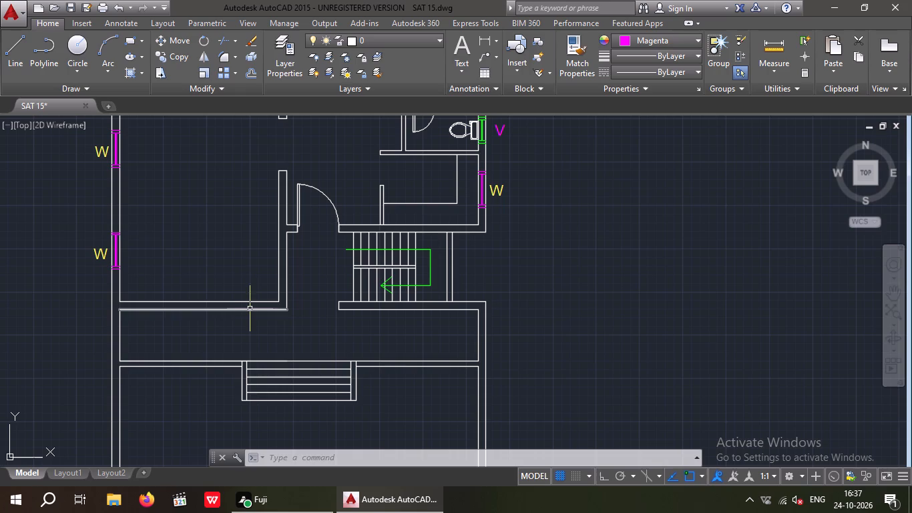
key(l)
key(space)
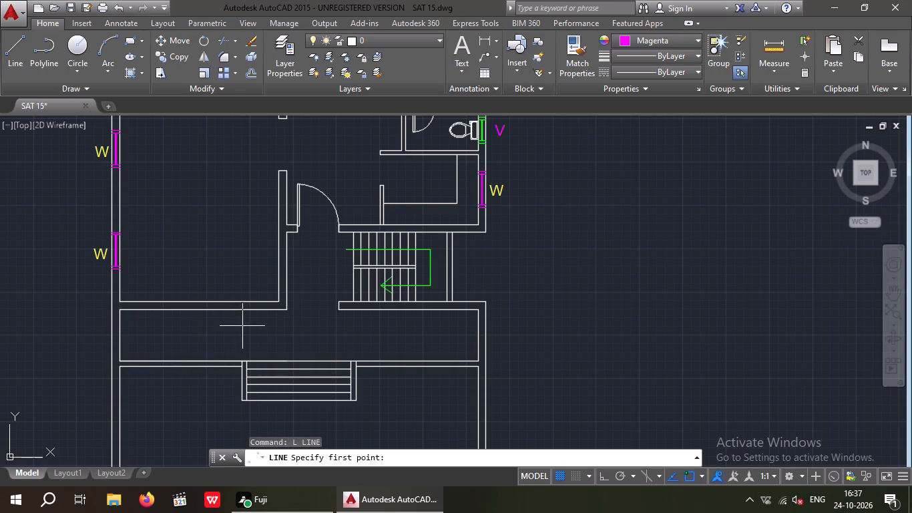
click(199, 301)
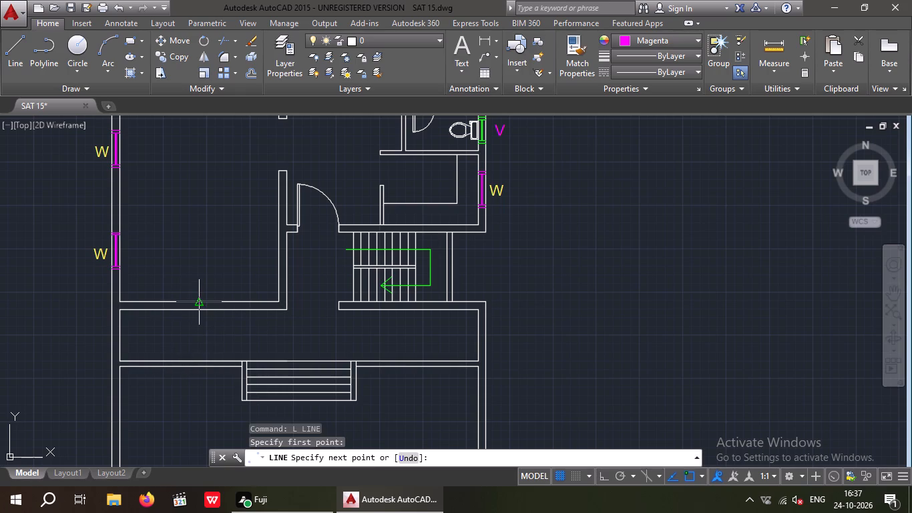
scroll(210, 329, up, 2)
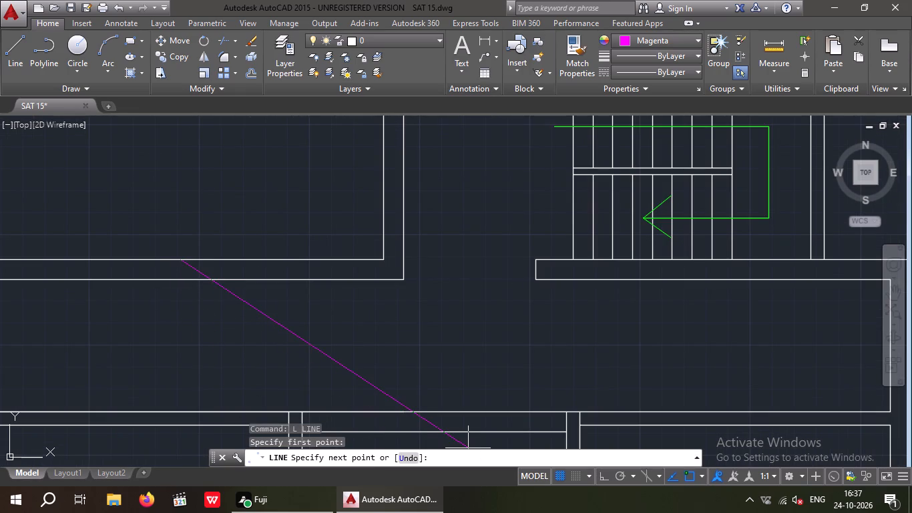
click(604, 478)
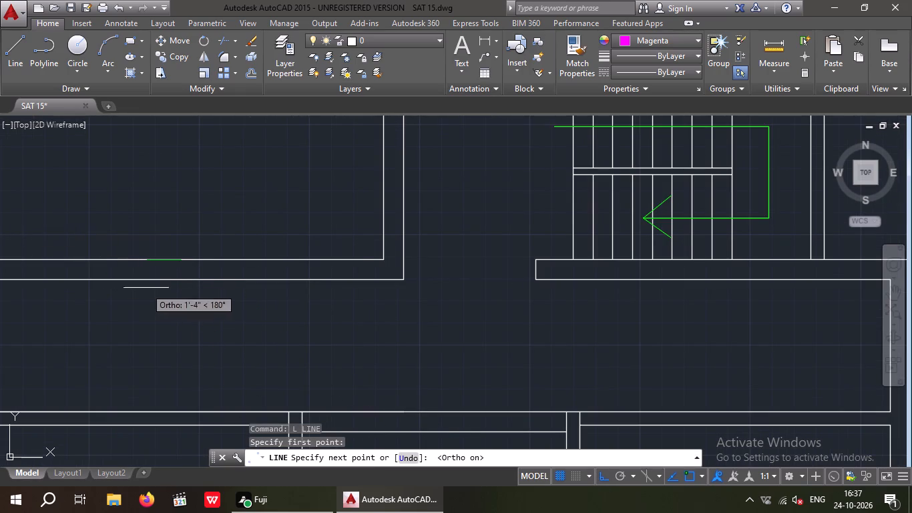
drag(181, 284, 181, 290)
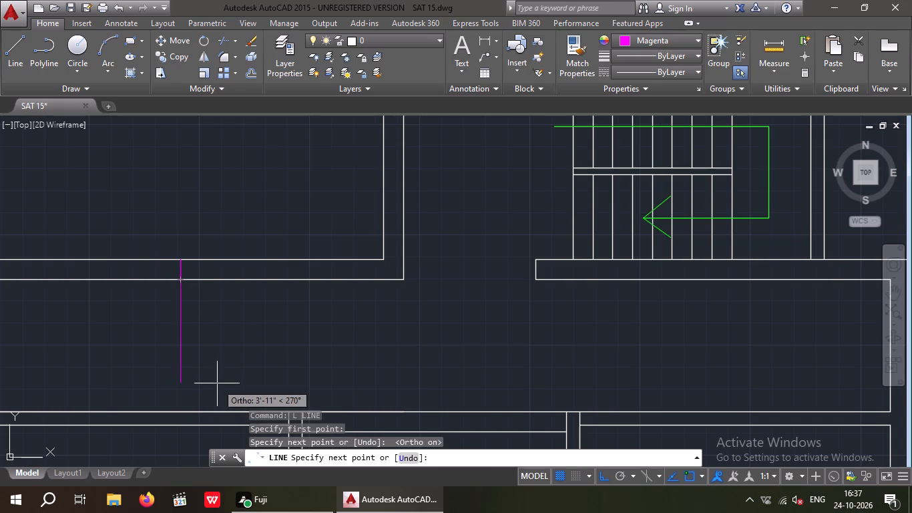
key(Escape)
Offset the magenta line across the wall by 1'6" to both sides.
key(o)
key(Return)
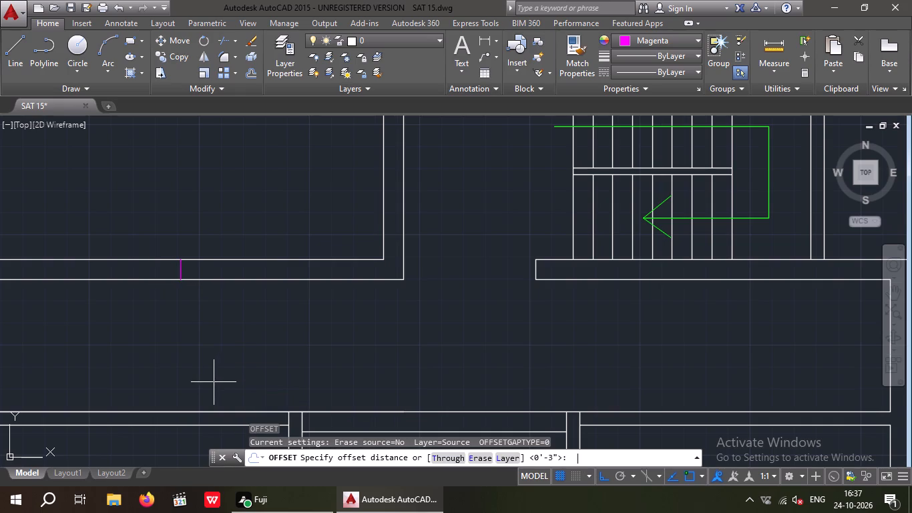
key(1)
key(apostrophe)
key(6)
key(shift+quotedbl)
key(Return)
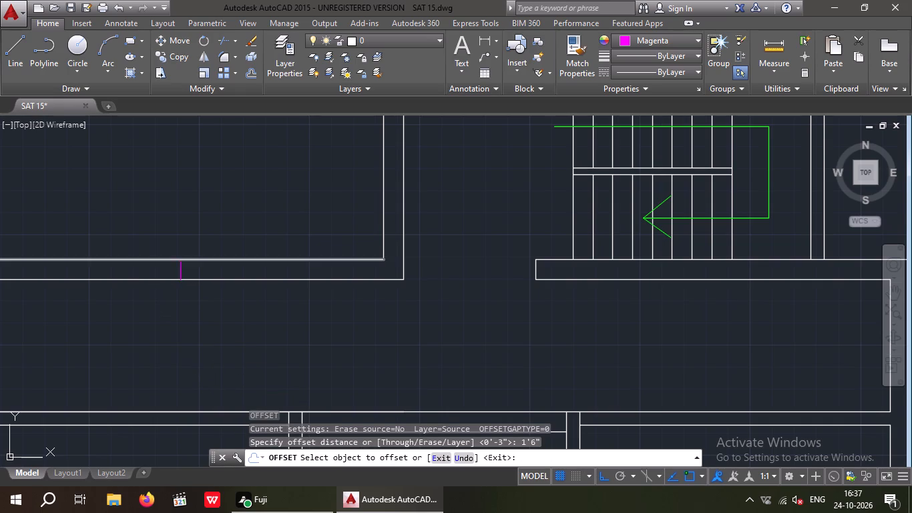
scroll(170, 271, up, 2)
click(195, 271)
drag(274, 268, 260, 270)
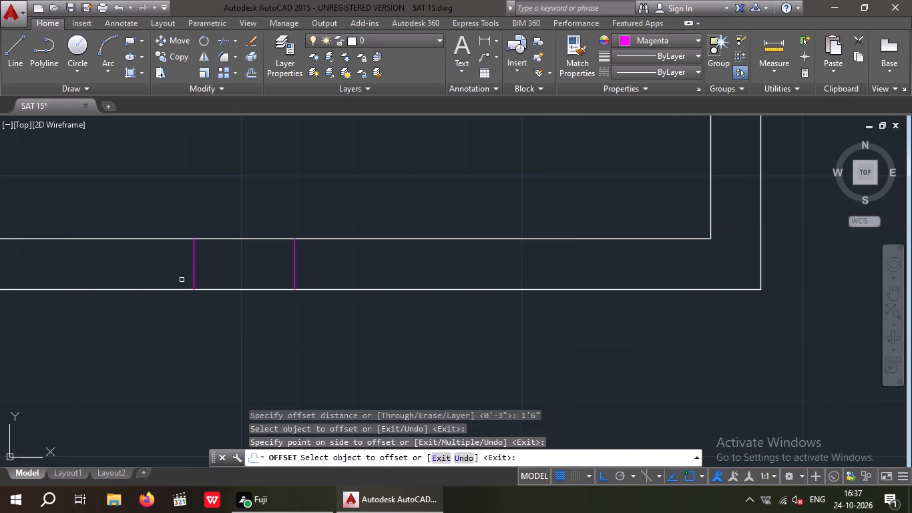
drag(194, 267, 146, 280)
click(98, 285)
scroll(121, 278, down, 2)
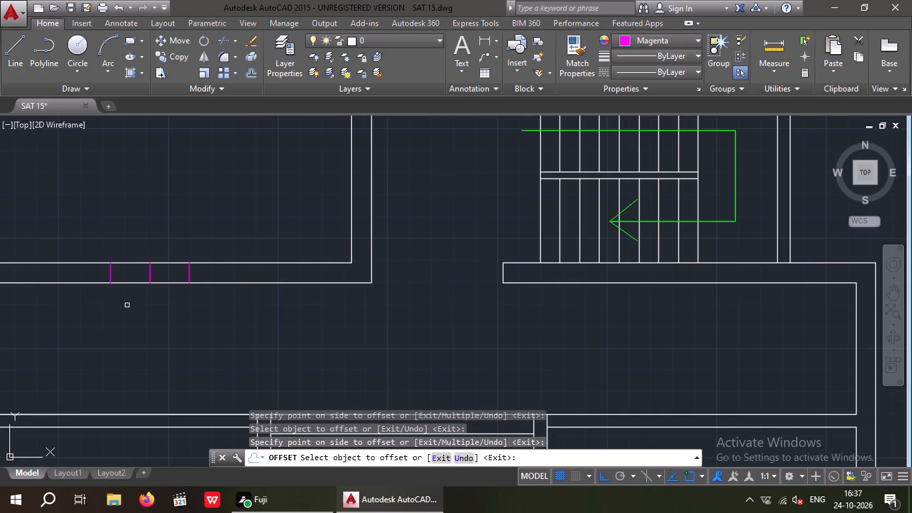
key(Escape)
key(Escape)
Offset the two outer magenta lines 3" outward, away from the centre line, to form the window jambs.
key(o)
key(Return)
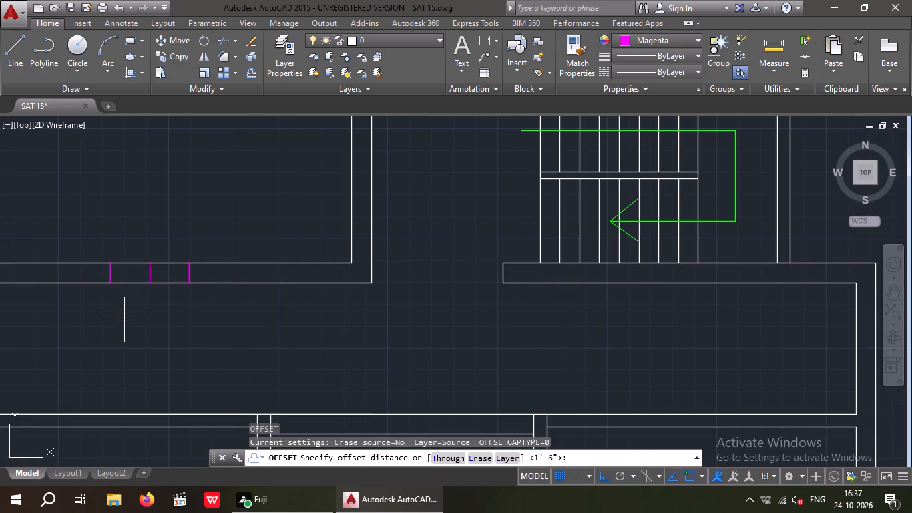
key(3)
key(shift+quotedbl)
key(Return)
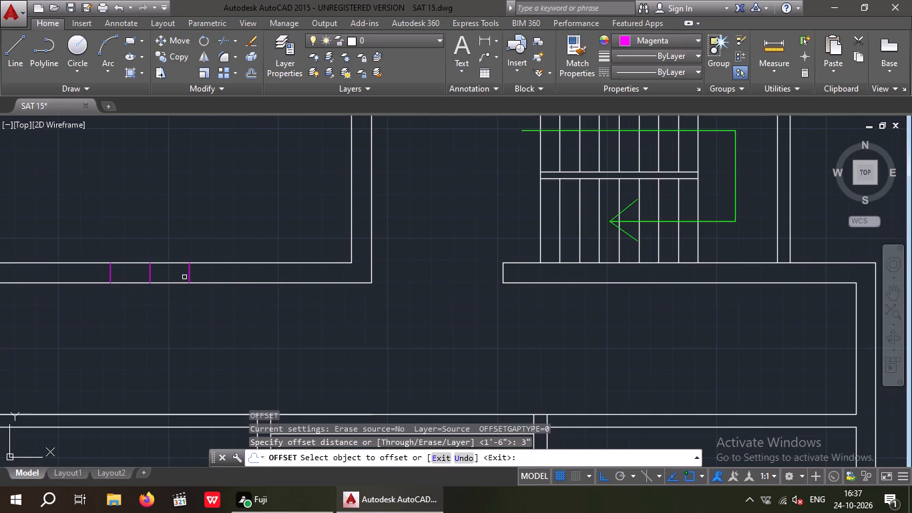
scroll(193, 273, up, 2)
drag(180, 278, 190, 277)
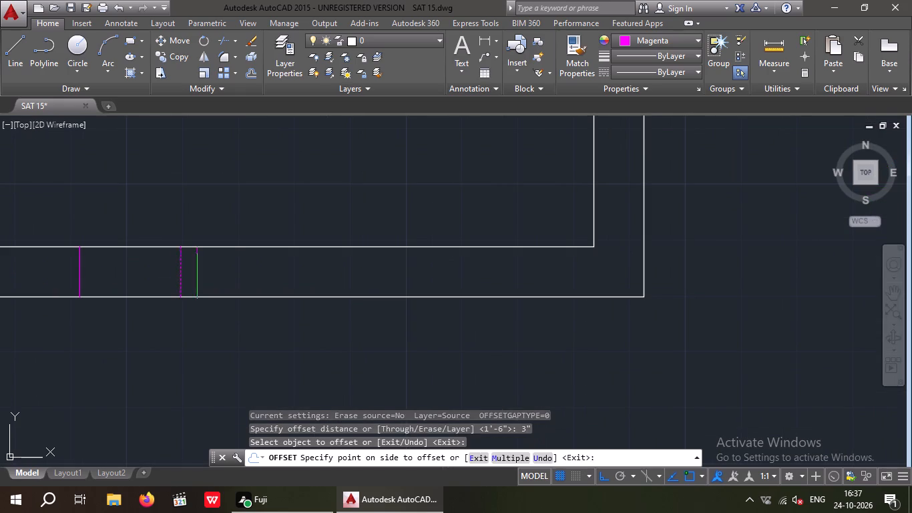
click(234, 272)
scroll(224, 273, down, 2)
drag(124, 273, 92, 286)
click(83, 284)
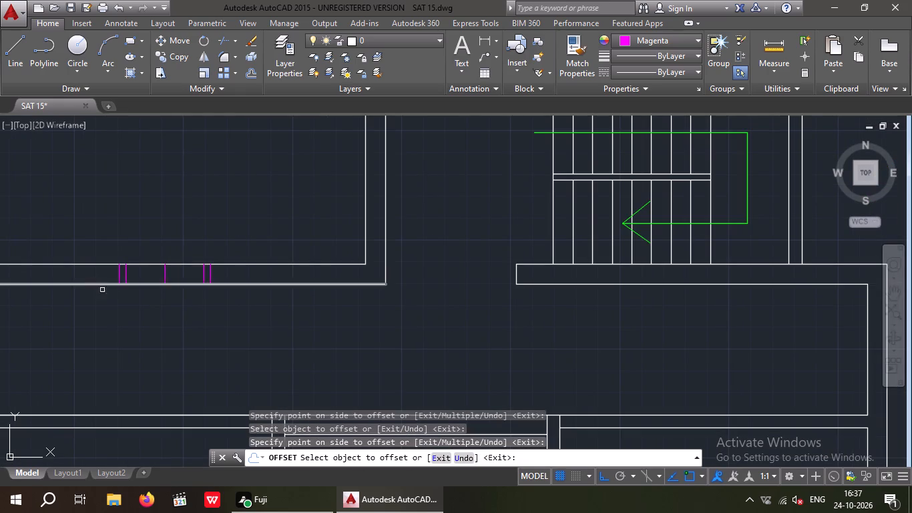
key(Escape)
key(Escape)
Erase the middle magenta line across the wall.
scroll(157, 286, up, 2)
drag(193, 254, 155, 269)
click(155, 269)
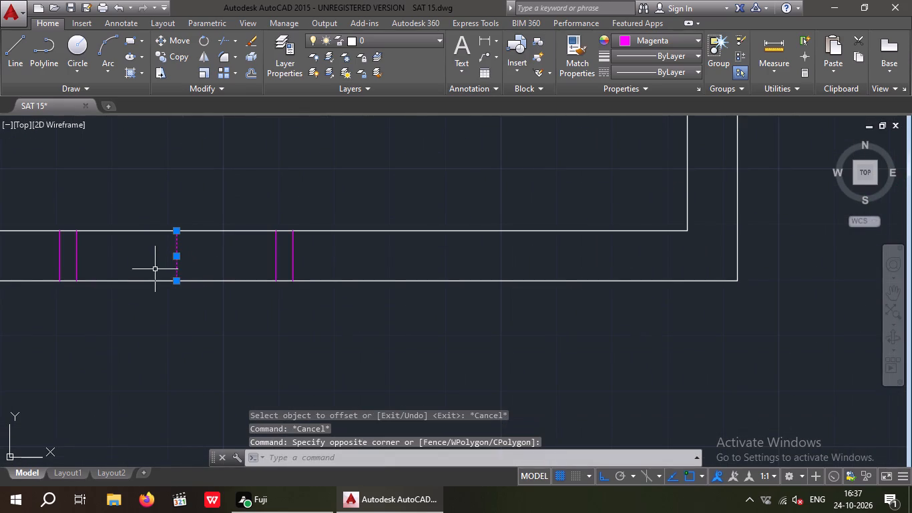
key(Delete)
key(Escape)
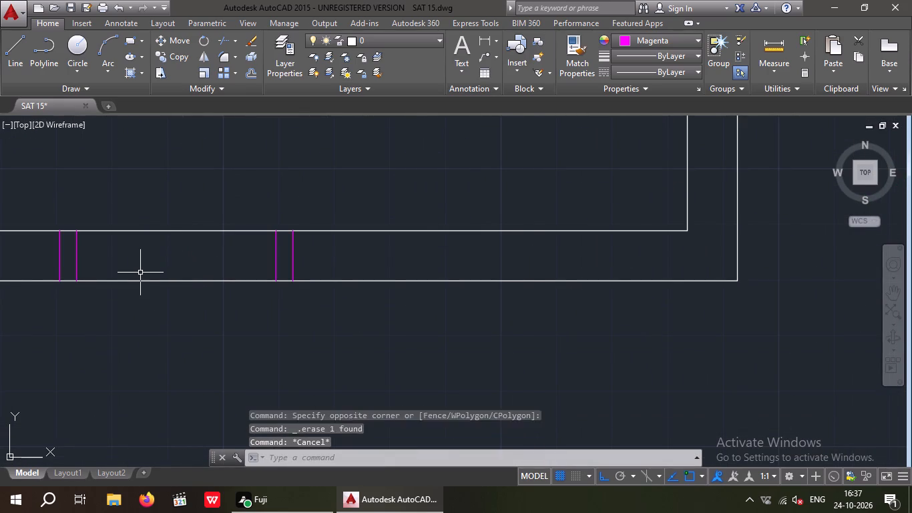
key(Escape)
Draw a magenta line along the wall's centre between the midpoints of the two inner jamb lines.
key(l)
key(Return)
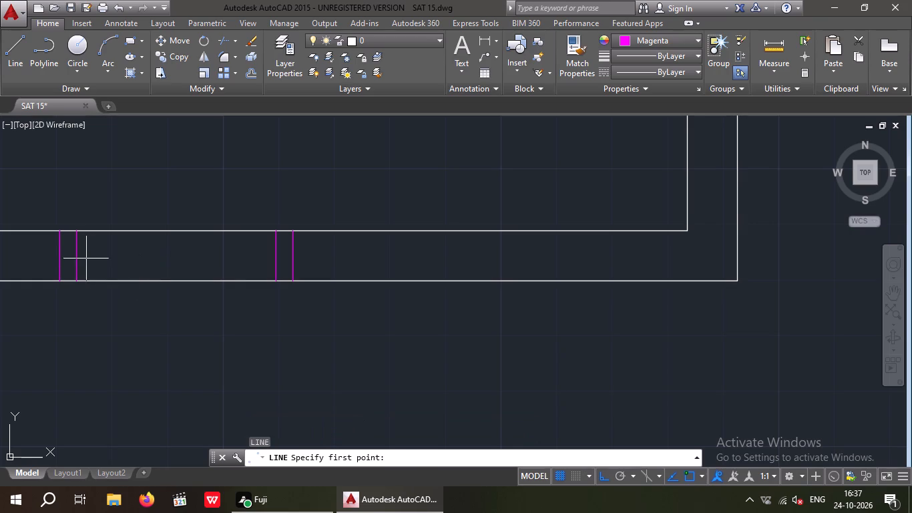
drag(74, 256, 81, 256)
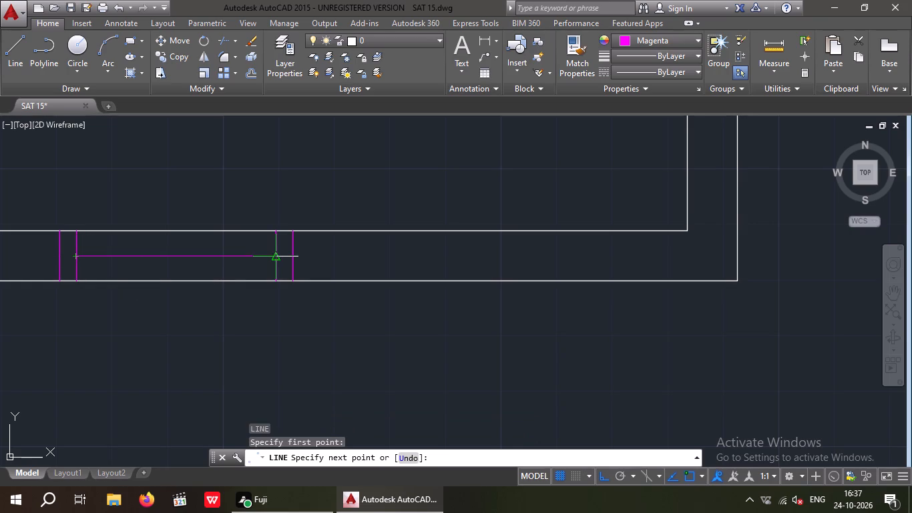
click(276, 256)
key(Escape)
key(Escape)
Offset the window's horizontal centre line by 1/2" to both sides to form the glazing lines.
key(o)
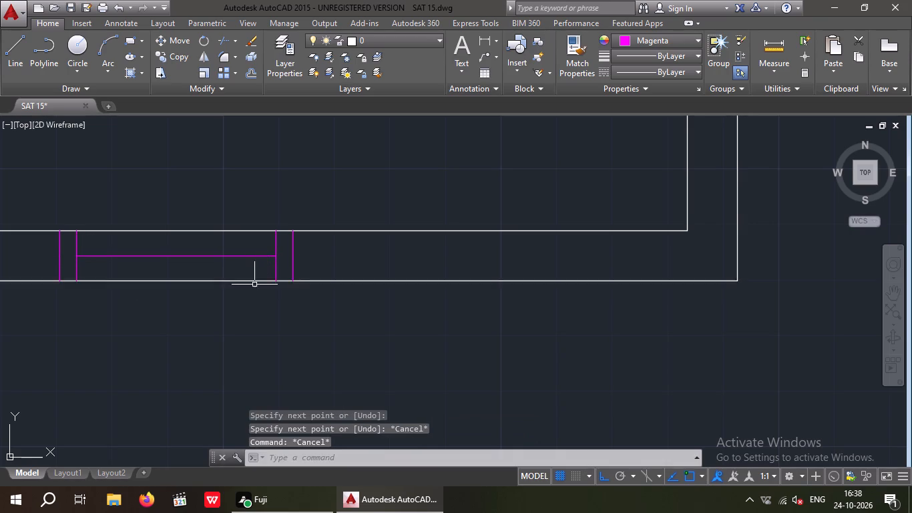
key(Return)
key(1)
key(slash)
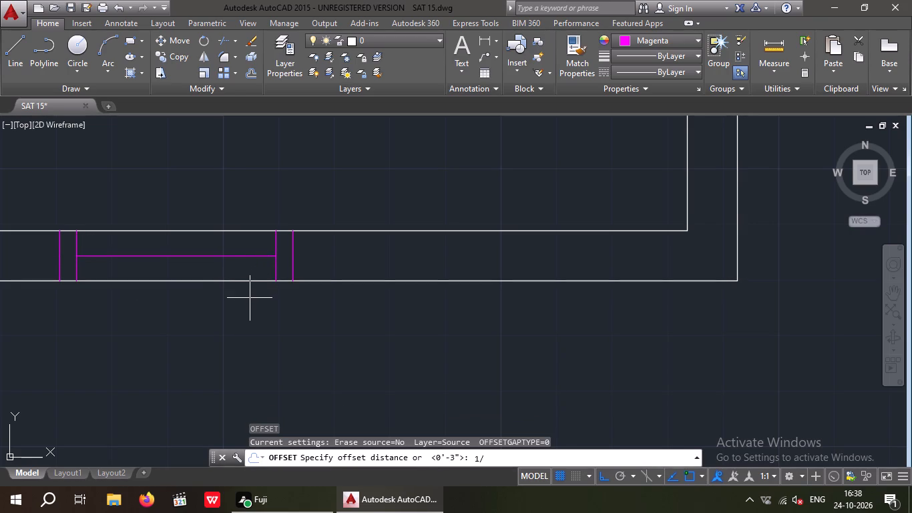
key(2)
key(shift+quotedbl)
key(Return)
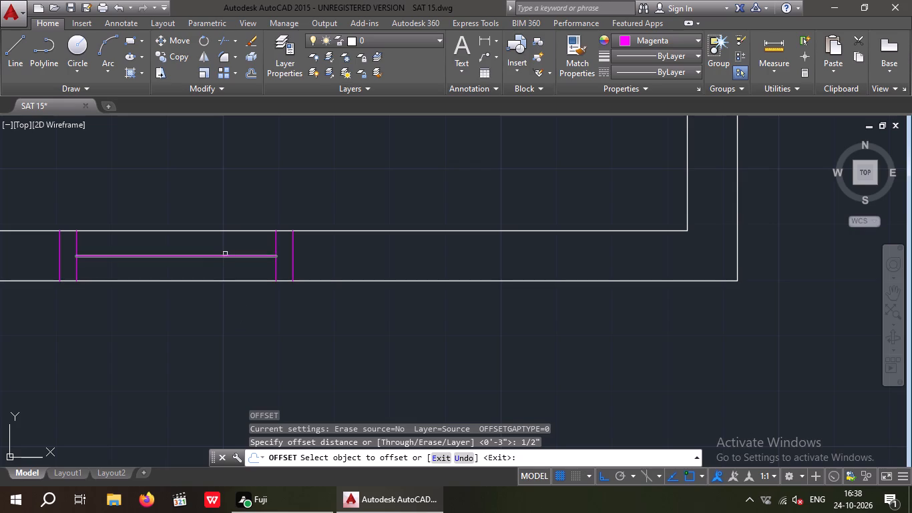
click(228, 256)
click(232, 236)
scroll(232, 256, up, 2)
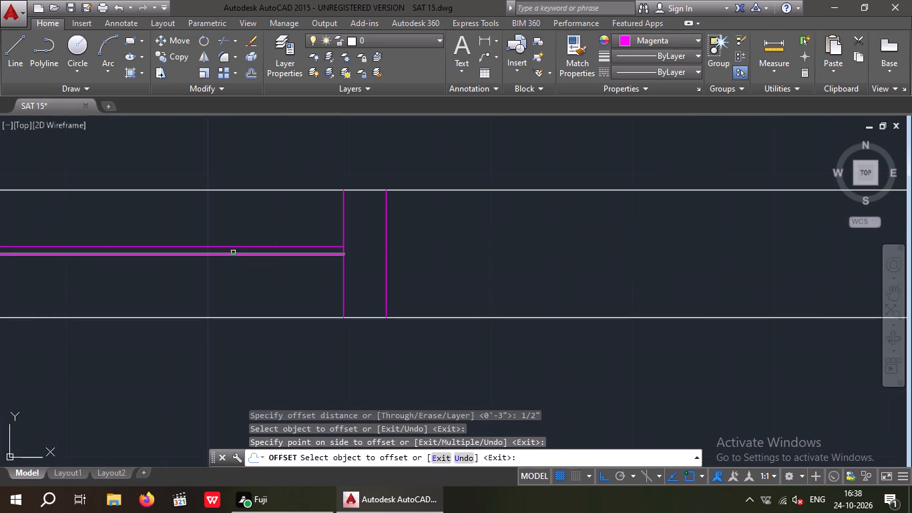
click(233, 256)
click(234, 275)
scroll(243, 254, down, 3)
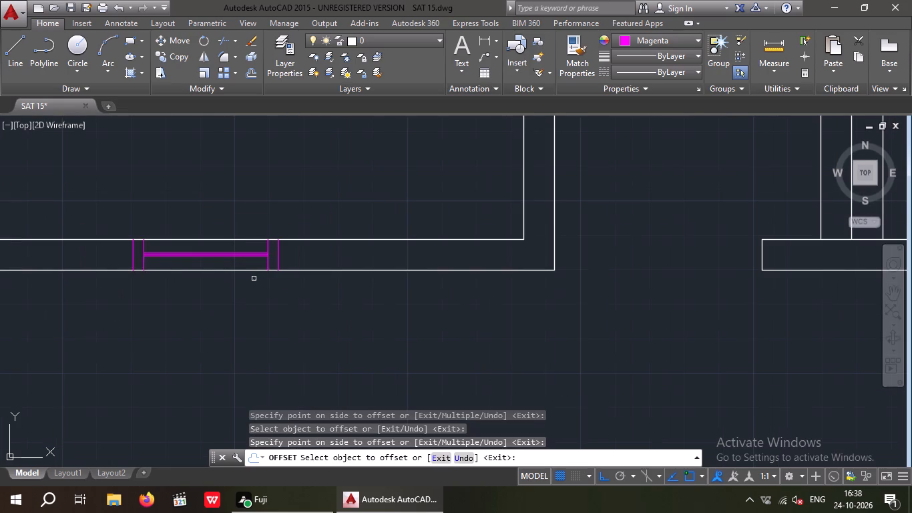
key(Escape)
key(Escape)
key(Escape)
Copy the W label from the lowest left-wall window to just below the new bottom-wall window, with ortho off.
scroll(272, 293, down, 3)
middle_drag(316, 292, 286, 294)
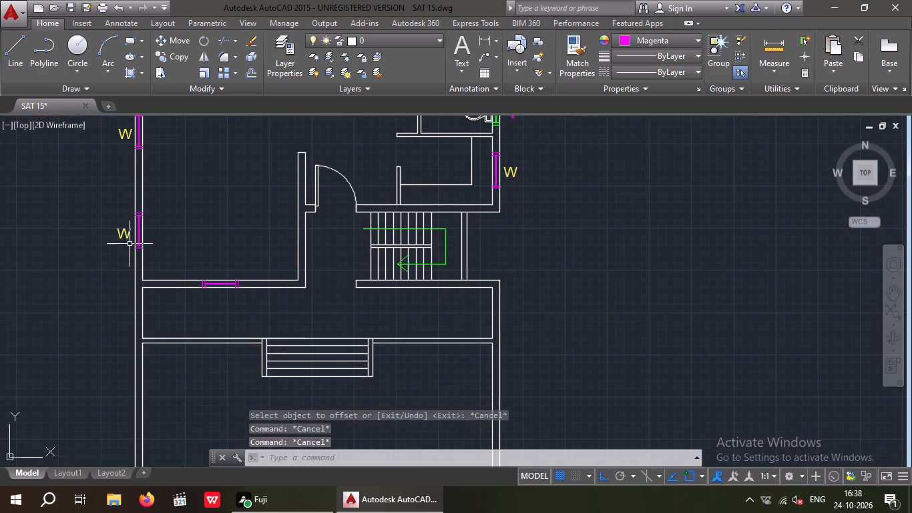
scroll(107, 234, up, 2)
drag(140, 245, 134, 242)
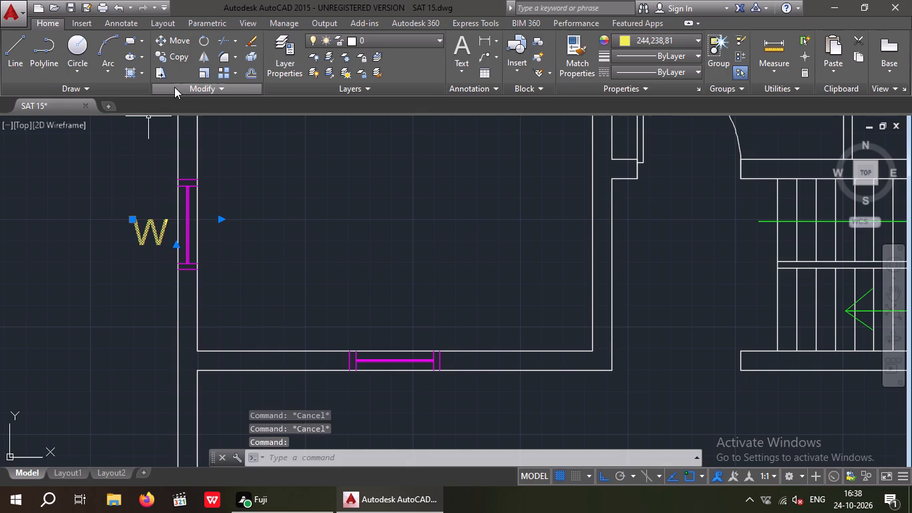
click(176, 55)
click(140, 240)
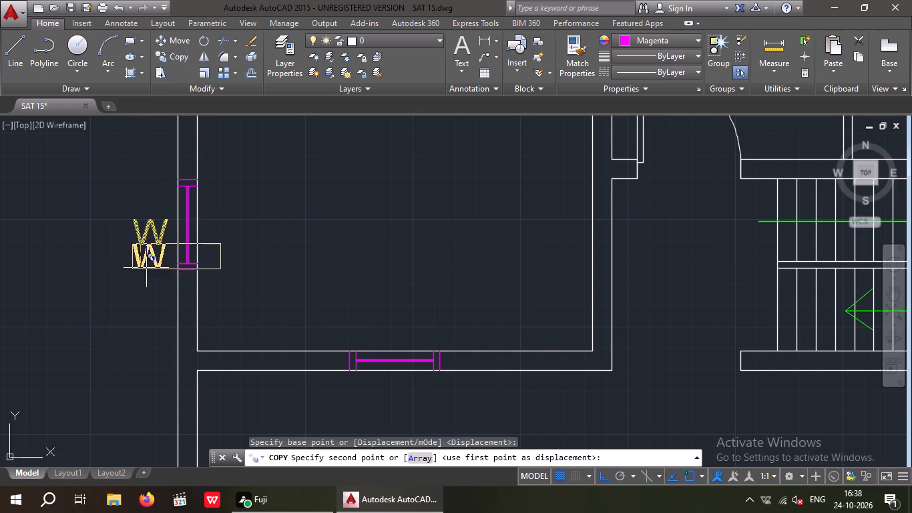
scroll(216, 353, down, 1)
click(605, 480)
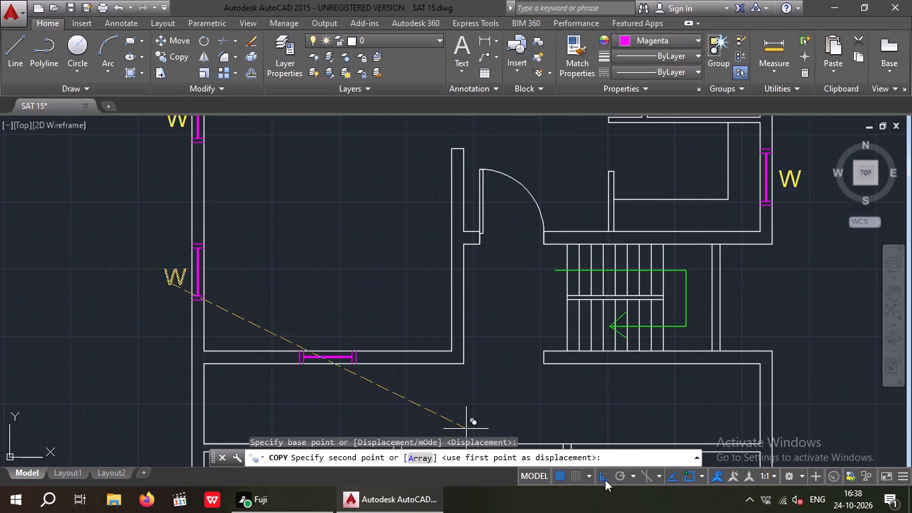
scroll(355, 412, up, 3)
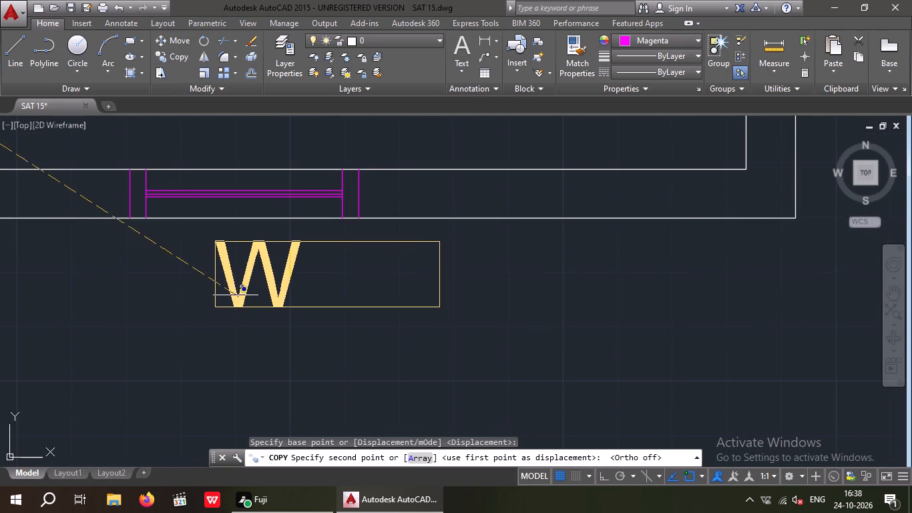
click(231, 293)
scroll(231, 293, down, 3)
key(Escape)
scroll(336, 304, down, 2)
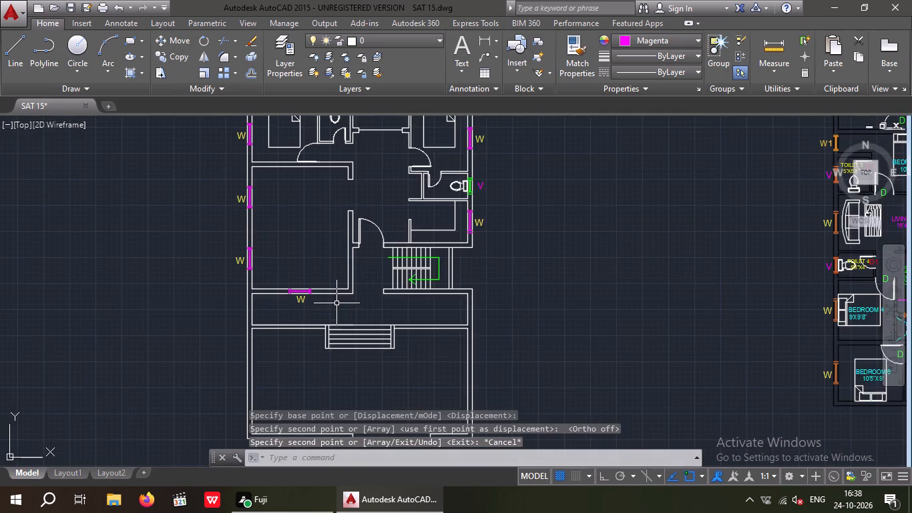
Copy the sofa and wooden table from the reference living hall into the white plan's large room, beside its left wall between the windows.
middle_drag(314, 307, 240, 307)
scroll(295, 297, down, 1)
middle_drag(296, 297, 210, 309)
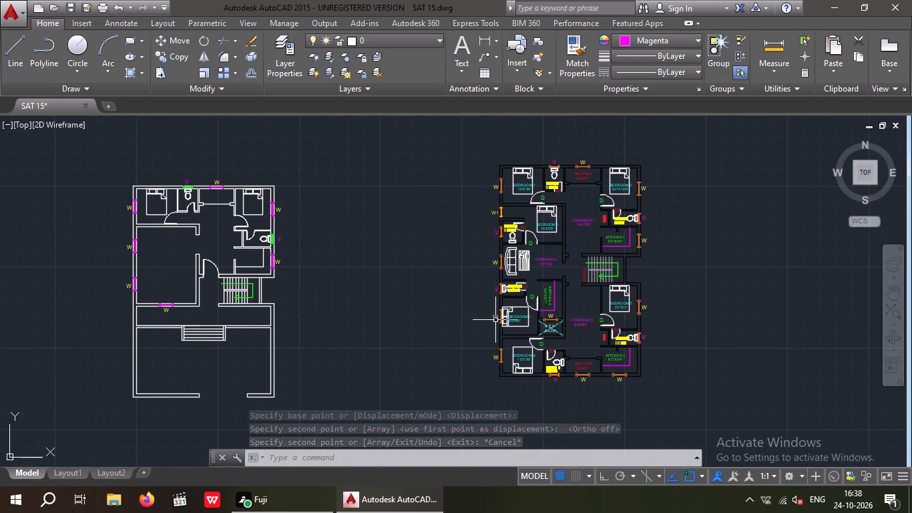
scroll(528, 267, up, 3)
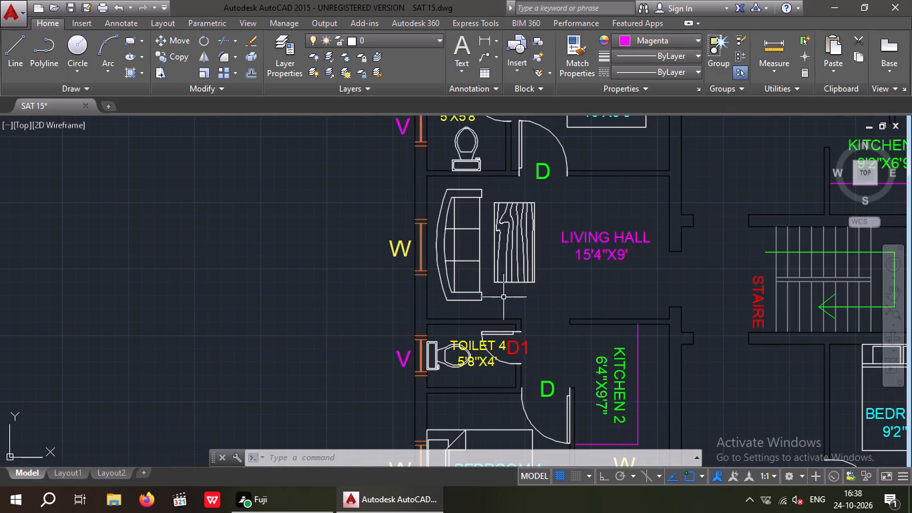
drag(505, 297, 497, 295)
click(462, 264)
click(177, 57)
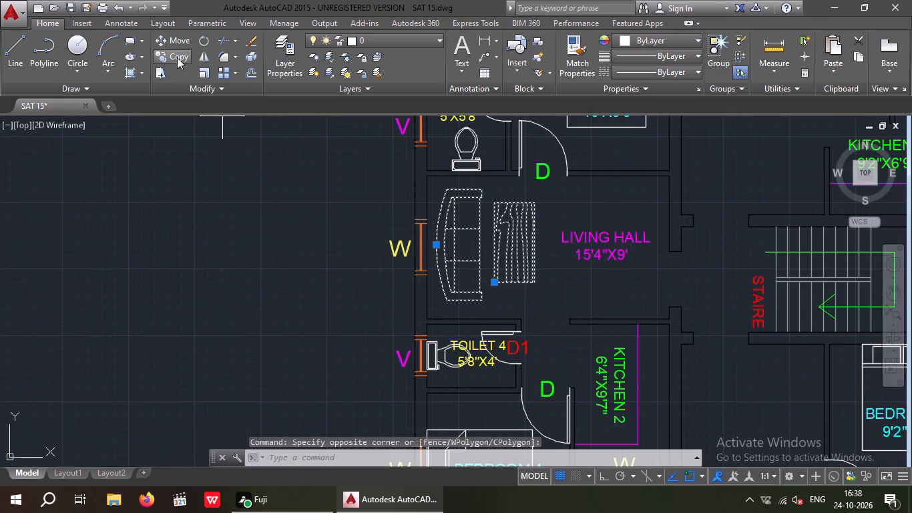
click(434, 246)
scroll(425, 258, down, 3)
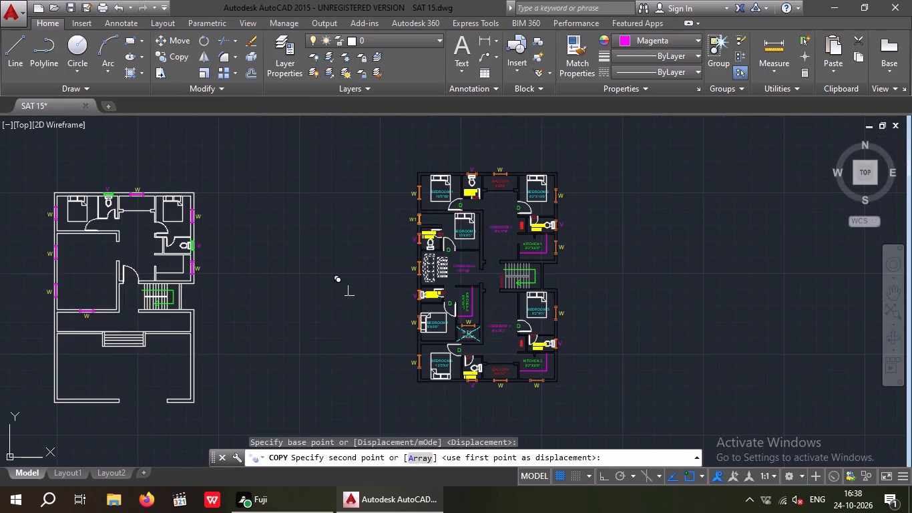
middle_drag(298, 291, 539, 284)
scroll(312, 255, up, 3)
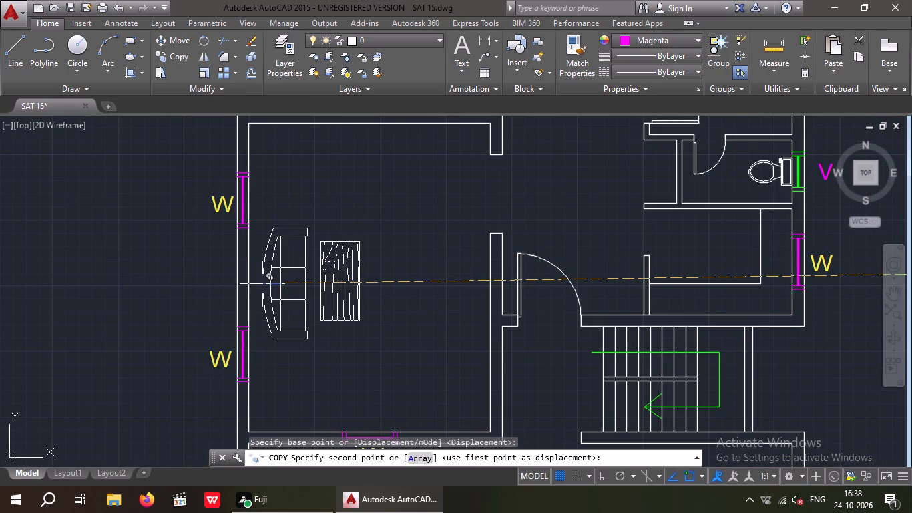
click(262, 284)
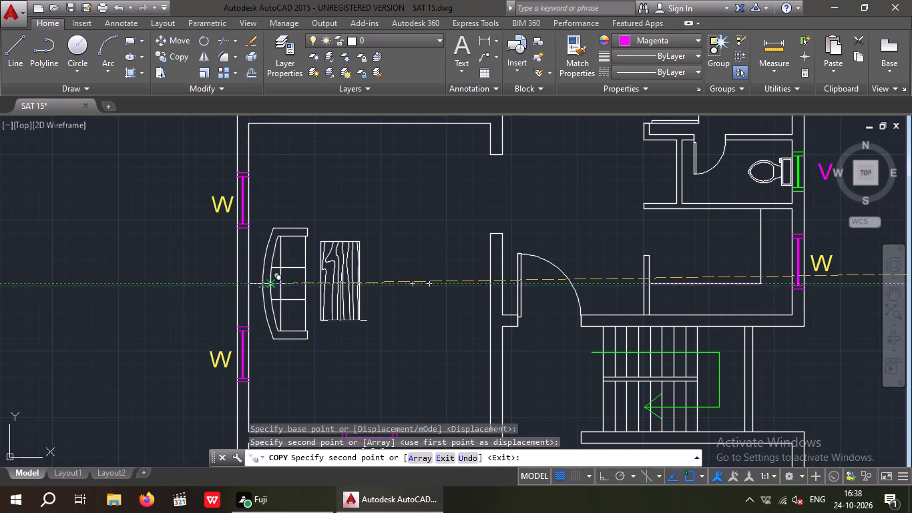
scroll(282, 277, down, 2)
key(Escape)
key(Escape)
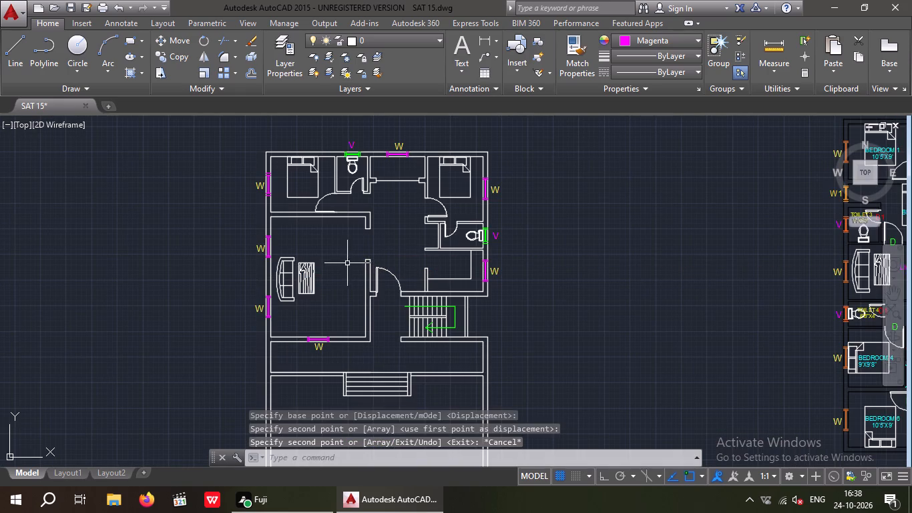
Copy the CORRIDOR 1 9'X17'8" label from the reference plan into the white plan's central corridor.
middle_drag(359, 261, 276, 236)
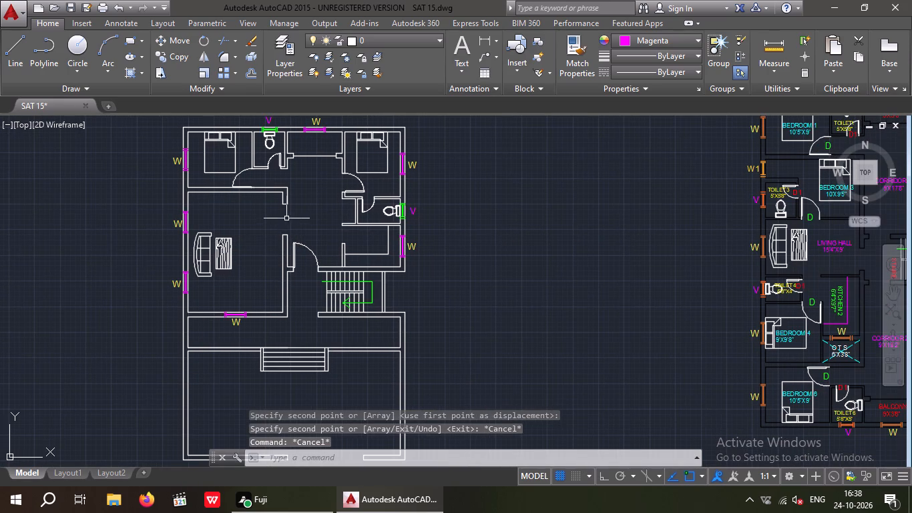
middle_drag(219, 253, 201, 265)
middle_drag(289, 265, 207, 293)
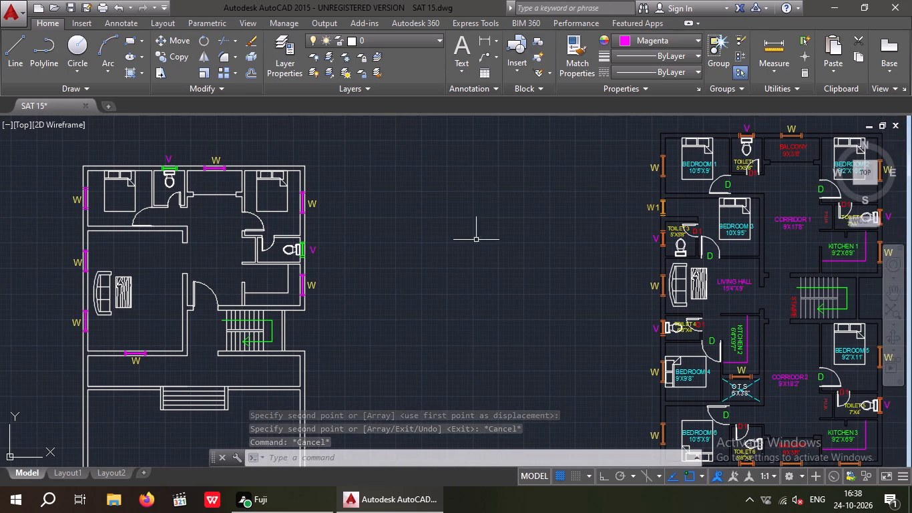
middle_drag(578, 252, 433, 279)
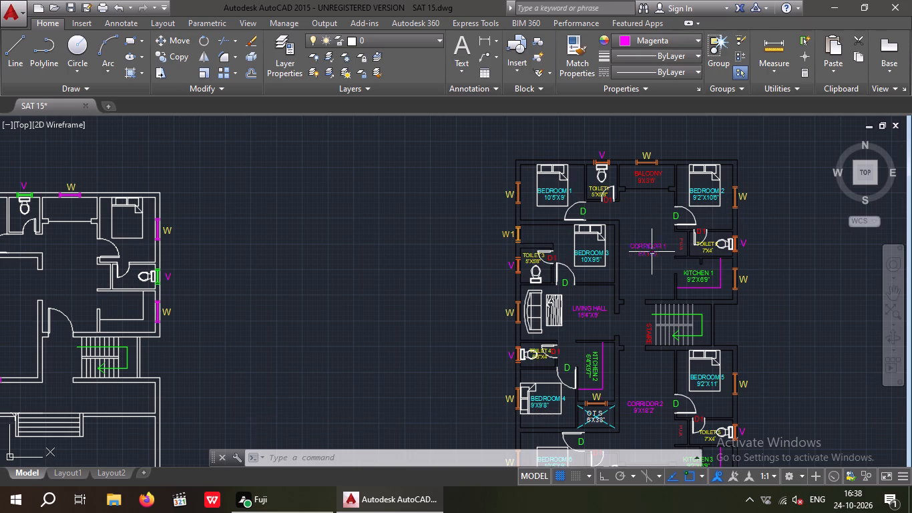
click(650, 252)
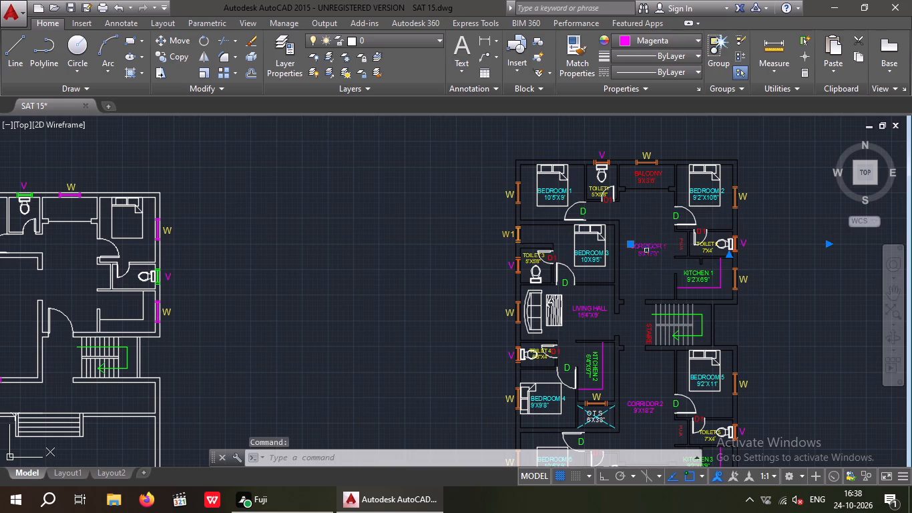
click(178, 57)
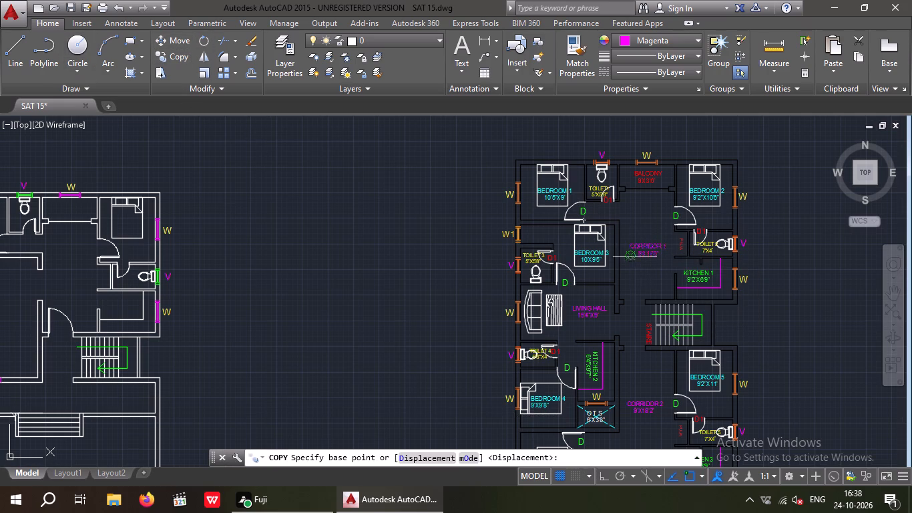
click(634, 256)
middle_drag(161, 287, 419, 294)
scroll(308, 277, up, 1)
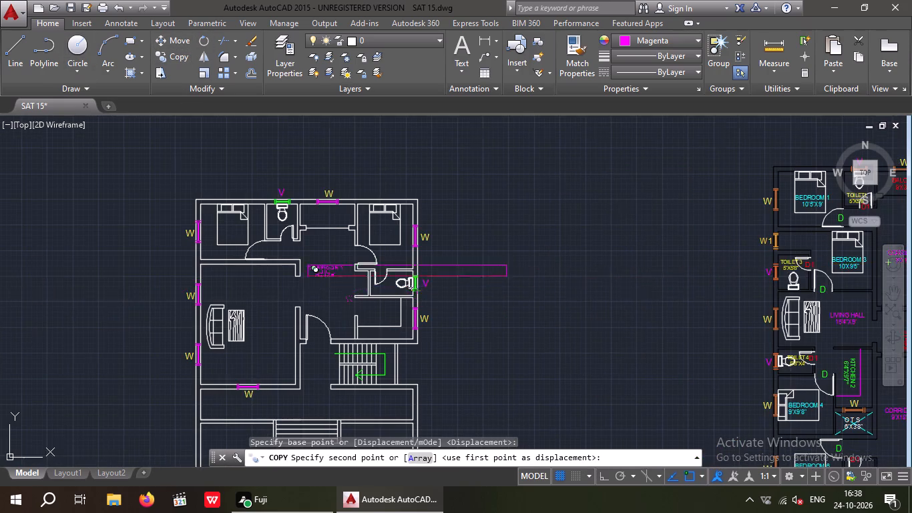
scroll(309, 277, up, 1)
click(311, 279)
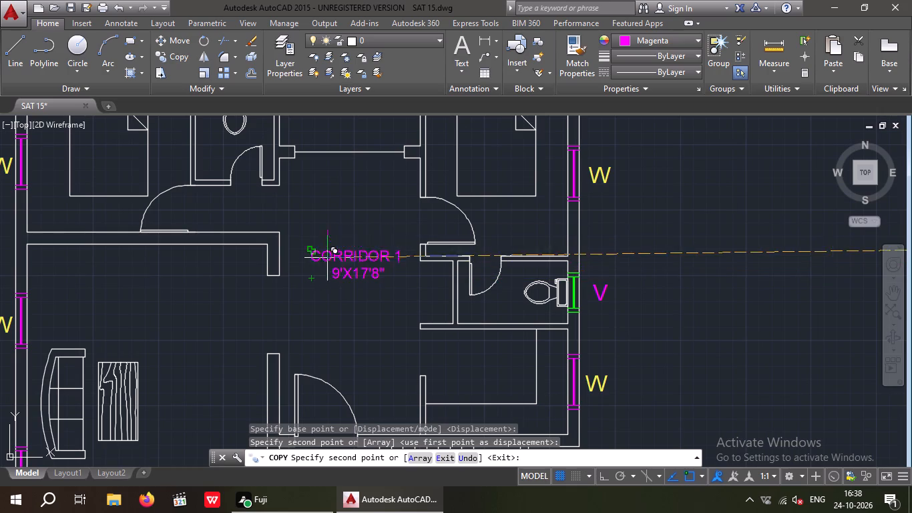
key(Escape)
Copy the BALCONY 9'X3'6" label from the reference plan into the white plan's balcony below the top-wall window.
scroll(345, 252, down, 2)
middle_drag(448, 277, 180, 244)
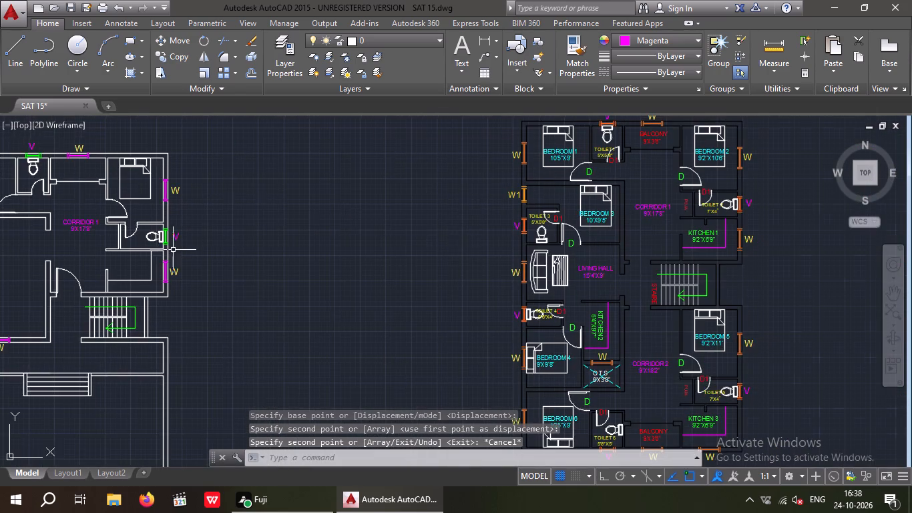
middle_drag(574, 197, 509, 308)
scroll(590, 255, up, 3)
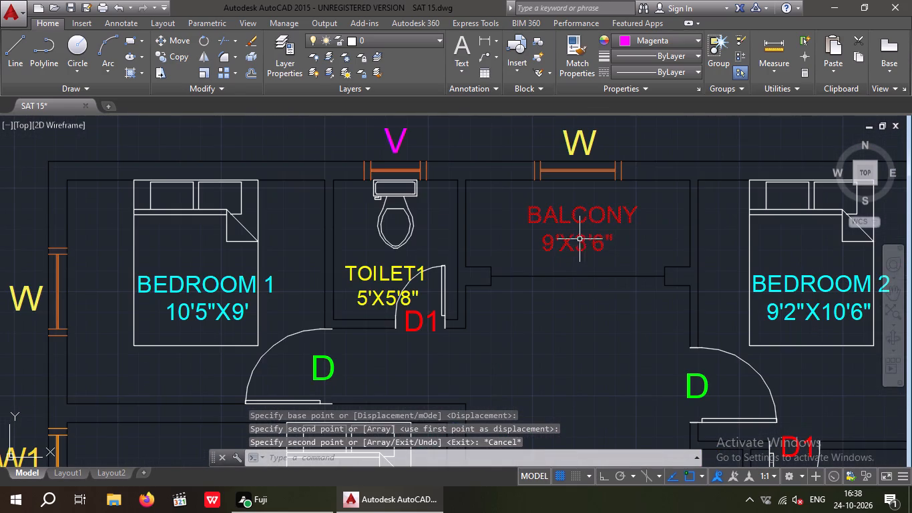
click(580, 240)
click(178, 61)
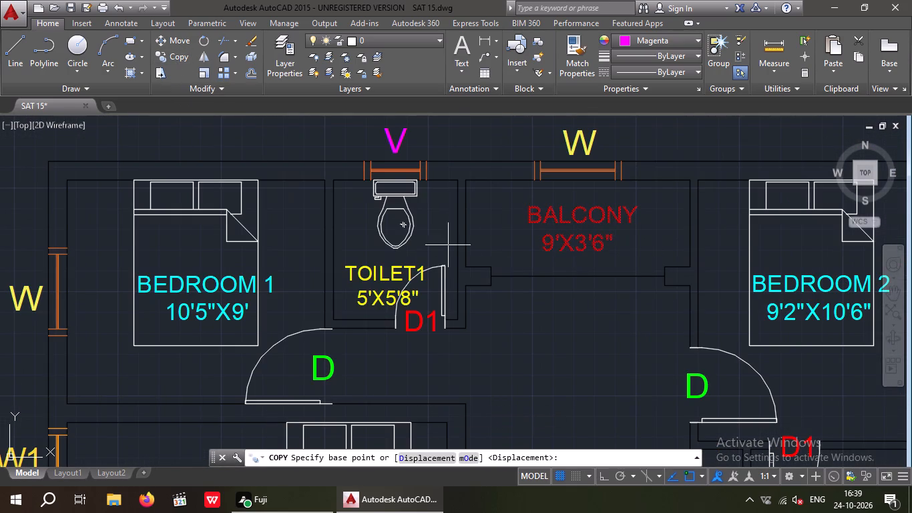
click(537, 248)
scroll(537, 247, down, 4)
middle_drag(292, 294, 564, 293)
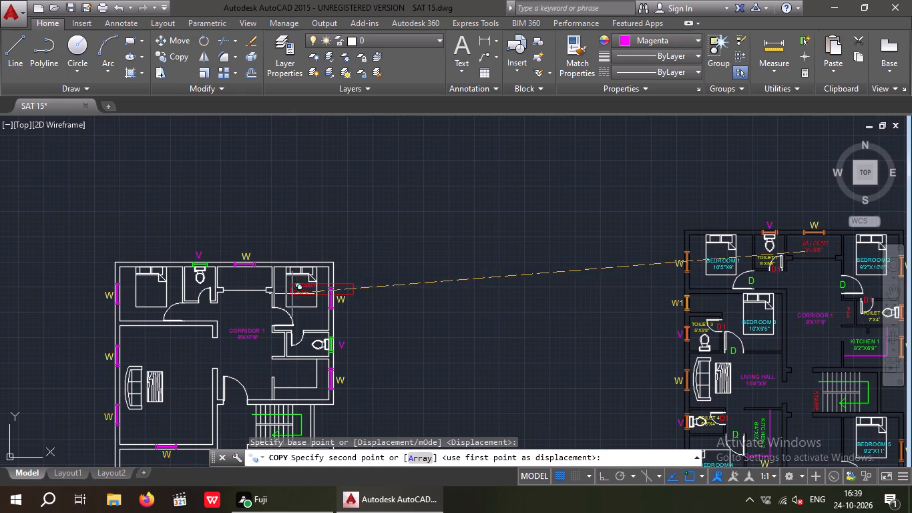
scroll(219, 287, up, 3)
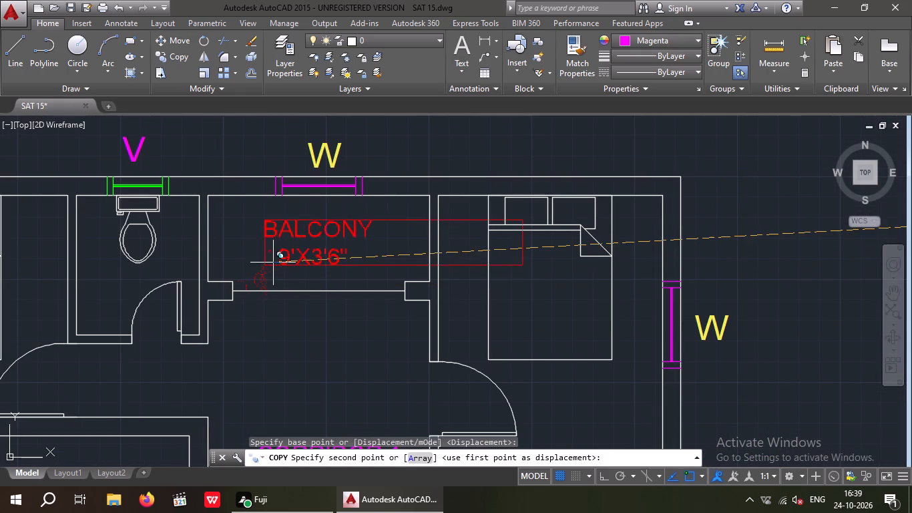
click(273, 263)
key(Escape)
Copy the BEDROOM 1 10'5"X9' label from the reference plan onto the bed in the white plan's upper-left bedroom.
scroll(282, 245, down, 3)
middle_drag(288, 268, 300, 194)
middle_drag(292, 246, 220, 275)
middle_drag(459, 256, 351, 301)
scroll(610, 224, up, 2)
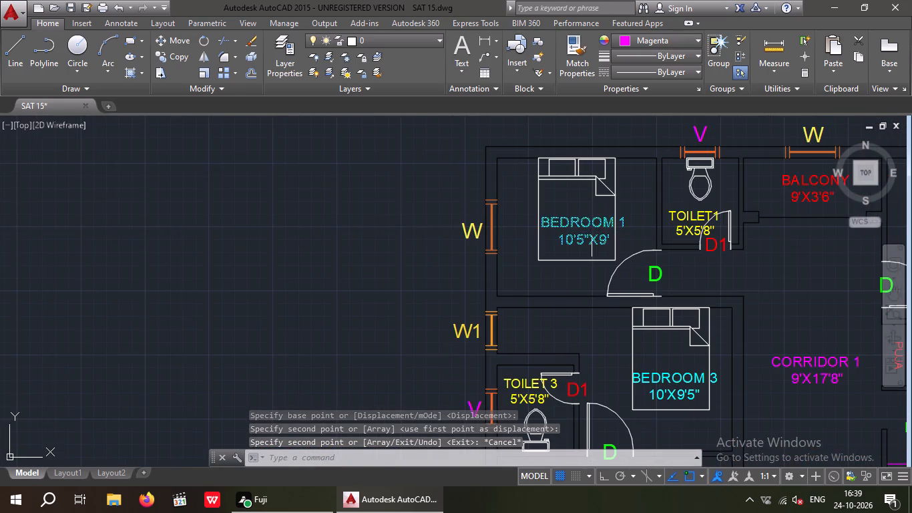
click(580, 240)
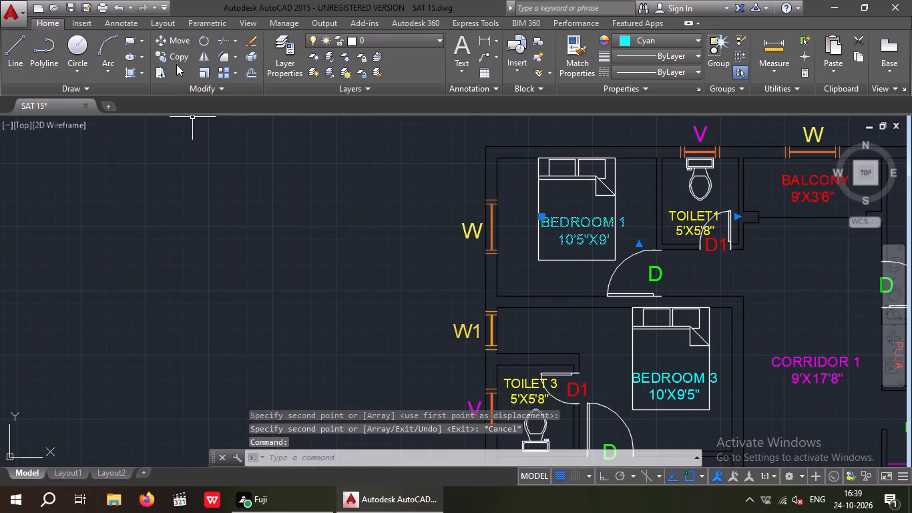
click(176, 55)
click(565, 244)
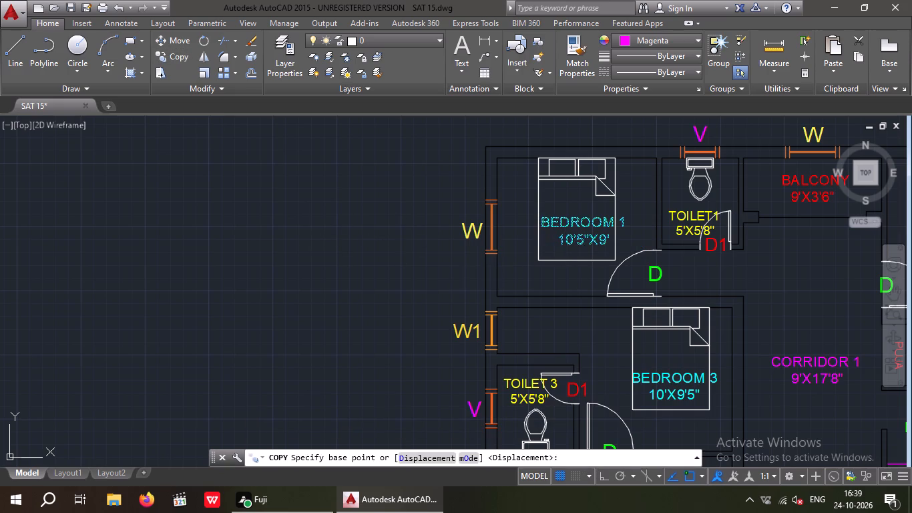
scroll(564, 245, down, 3)
middle_drag(335, 313, 509, 297)
scroll(367, 270, up, 3)
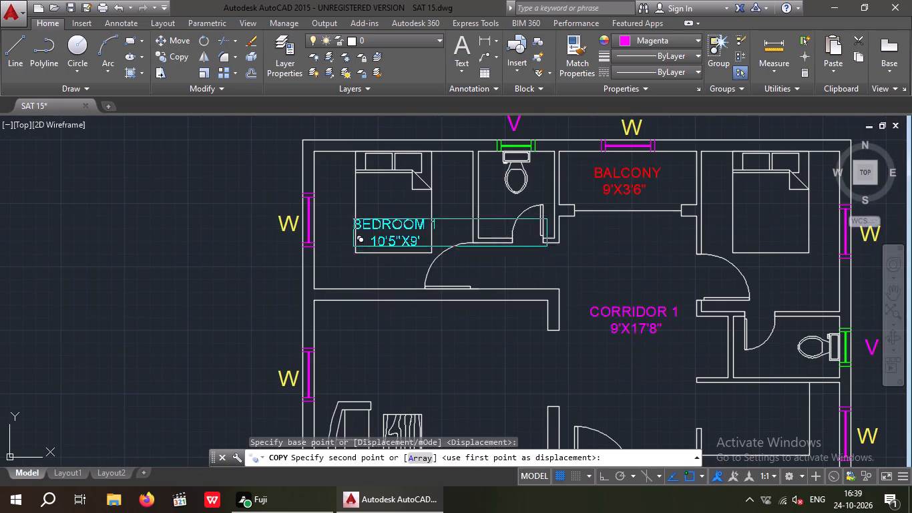
click(360, 230)
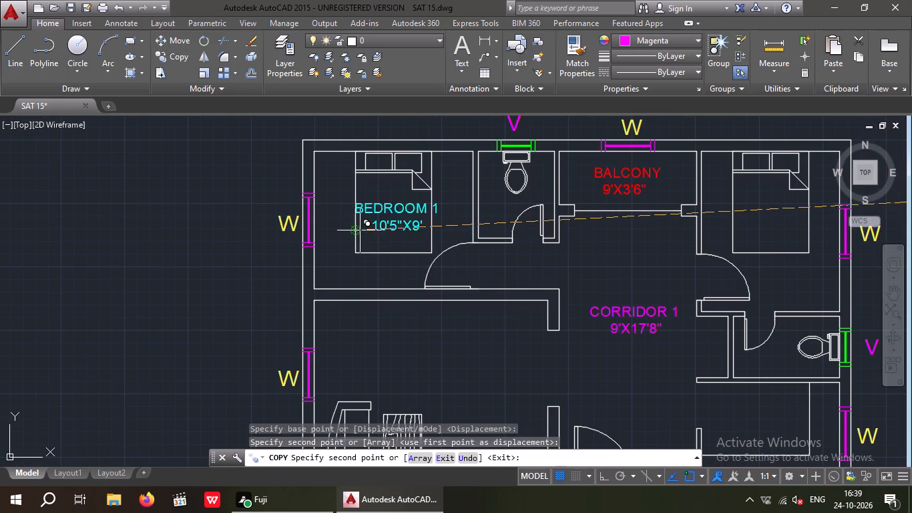
key(Escape)
Copy the BEDROOM 2 9'2"X10'6" label from the reference plan onto the bed in the white plan's upper-right bedroom.
middle_drag(379, 235, 353, 228)
scroll(314, 196, down, 2)
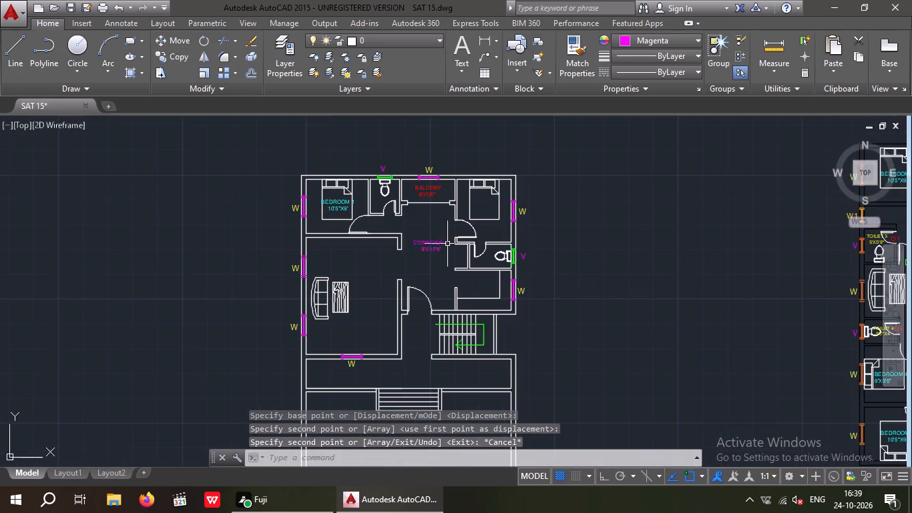
middle_drag(448, 244, 289, 242)
middle_drag(612, 248, 292, 281)
scroll(553, 211, up, 2)
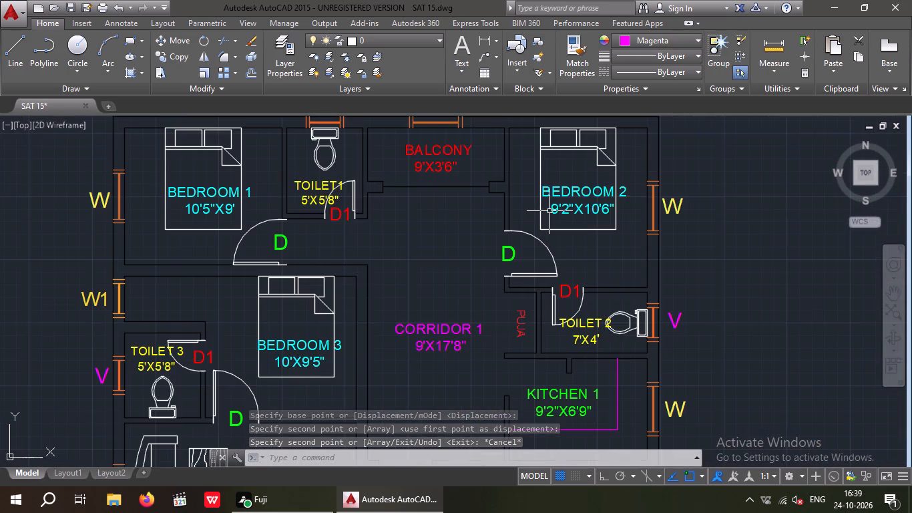
click(560, 208)
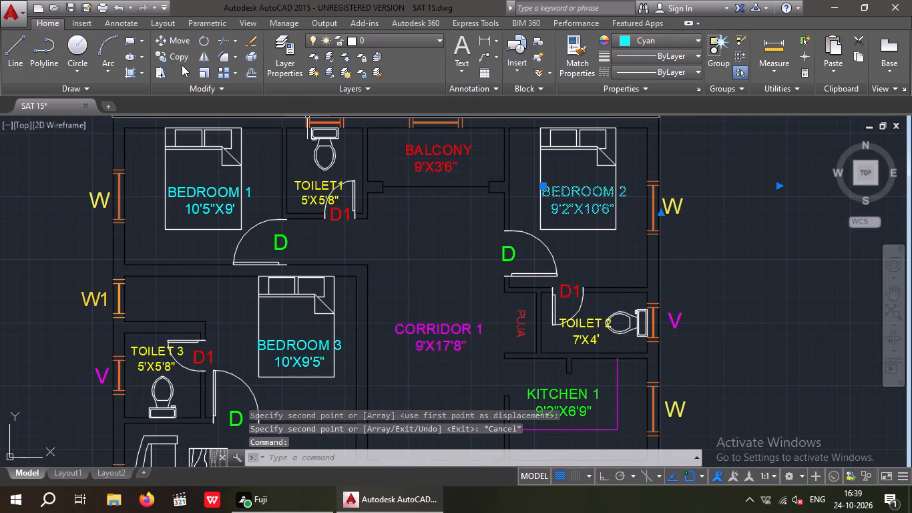
click(168, 52)
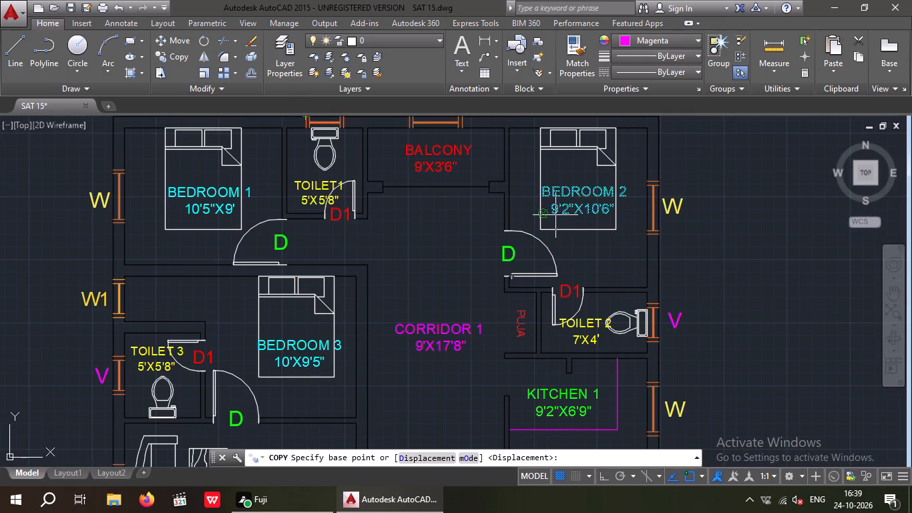
click(555, 215)
scroll(573, 210, down, 3)
middle_drag(413, 299, 911, 339)
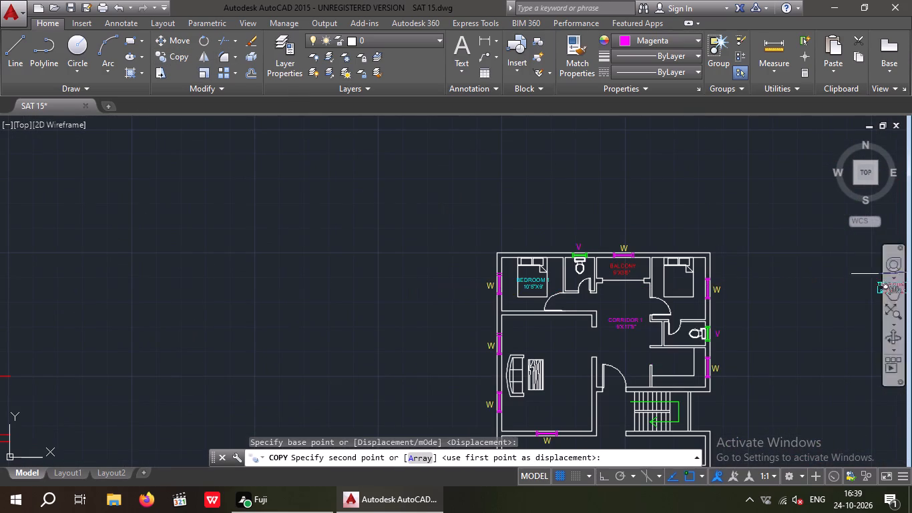
middle_drag(630, 298, 506, 271)
scroll(494, 269, up, 2)
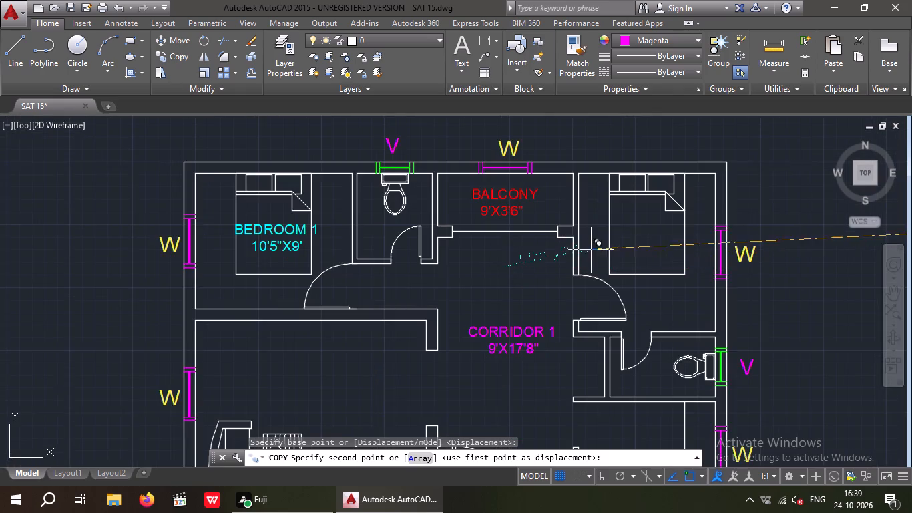
scroll(594, 252, up, 2)
middle_drag(507, 267, 361, 261)
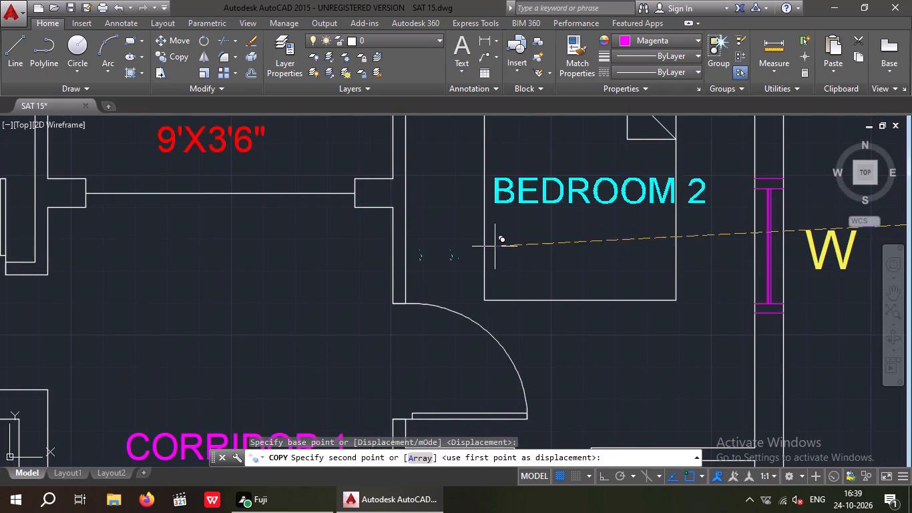
click(492, 245)
scroll(501, 240, down, 3)
key(Escape)
Copy the TOILET1 5'X5'8" label from the reference plan into the white plan's toilet between Bedroom 1 and the balcony.
scroll(482, 254, down, 1)
middle_drag(476, 253, 386, 214)
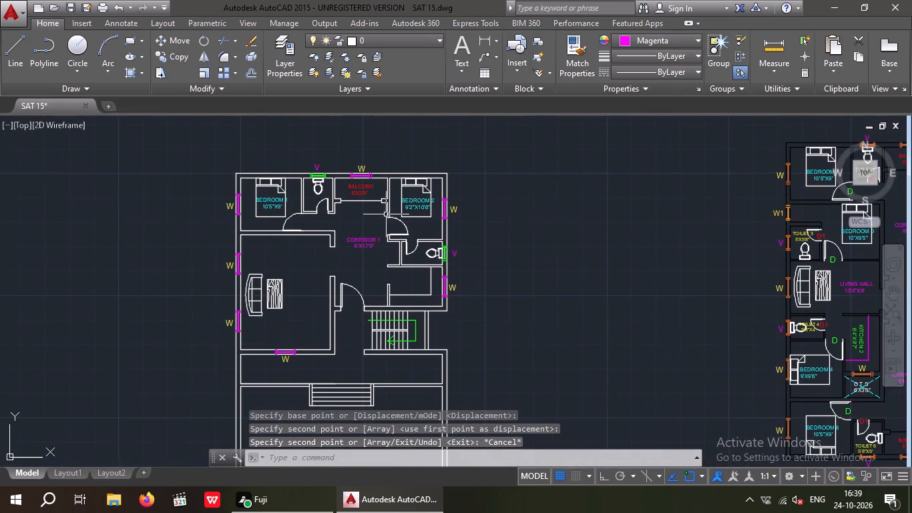
middle_drag(439, 226, 355, 218)
middle_drag(726, 200, 553, 250)
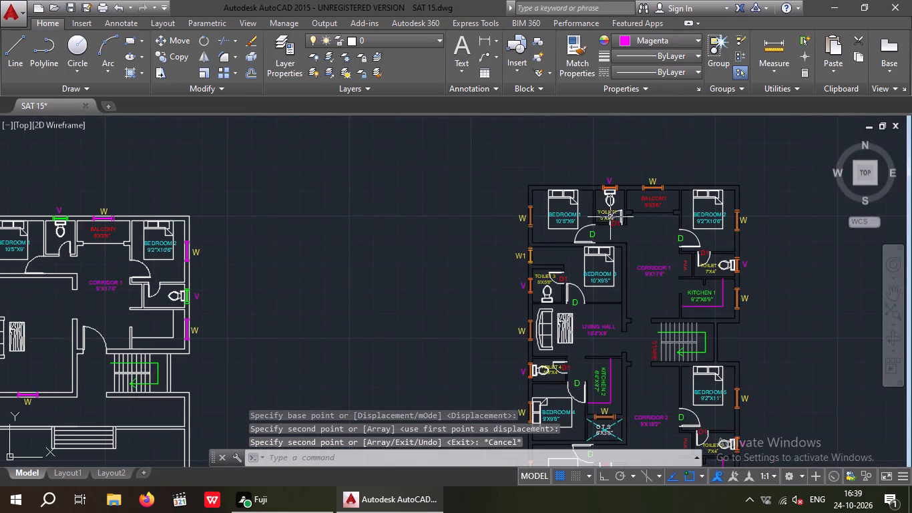
scroll(610, 217, up, 3)
click(580, 200)
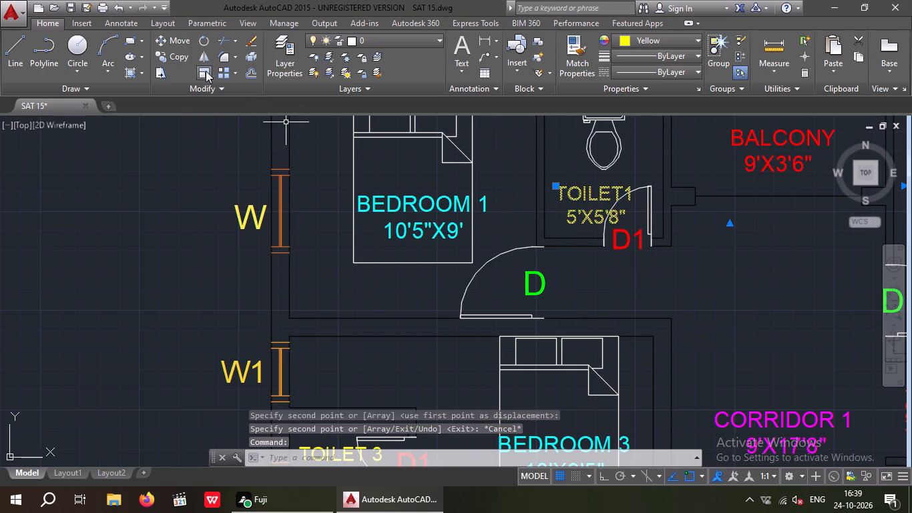
click(177, 59)
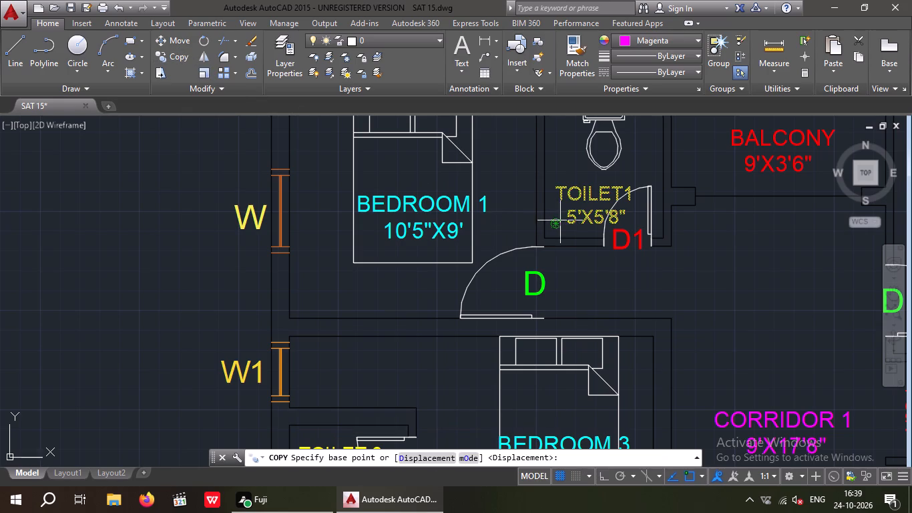
click(562, 220)
scroll(558, 216, down, 3)
middle_drag(357, 287, 654, 271)
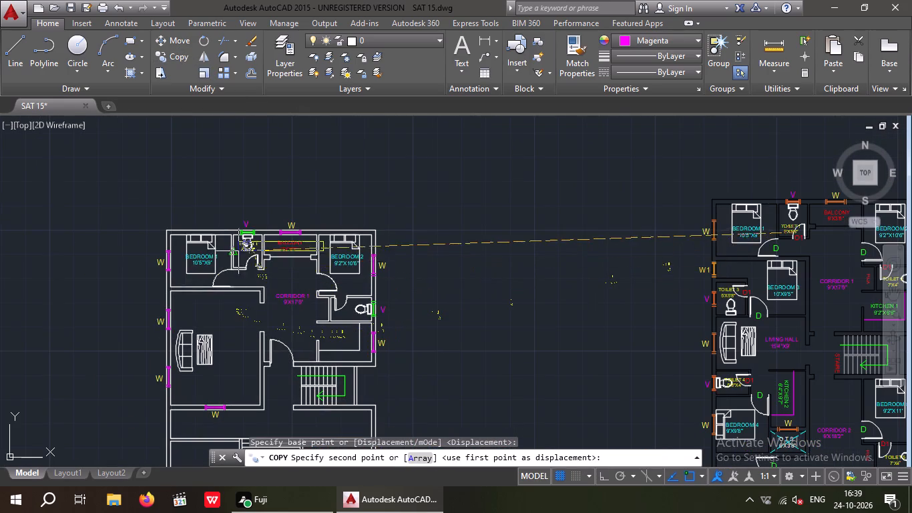
scroll(230, 248, up, 4)
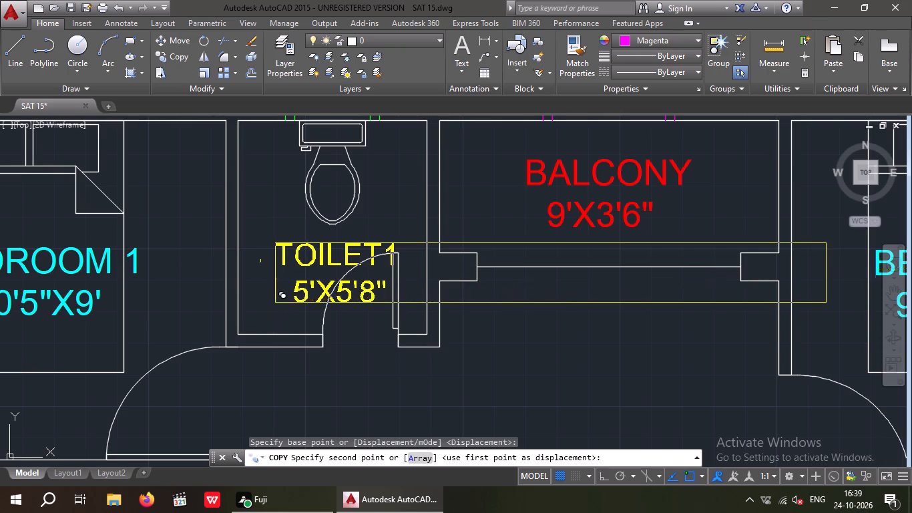
click(274, 299)
key(Escape)
Copy the TOILET 2 7'X4' label from the reference plan into the white plan's right-hand toilet below Bedroom 2.
scroll(286, 283, down, 3)
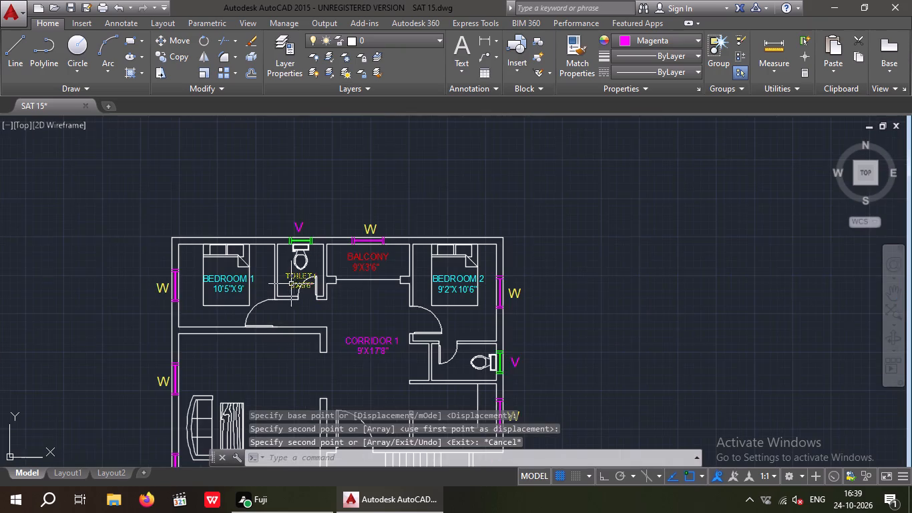
middle_drag(335, 283, 283, 204)
scroll(312, 192, down, 1)
middle_drag(641, 240, 491, 241)
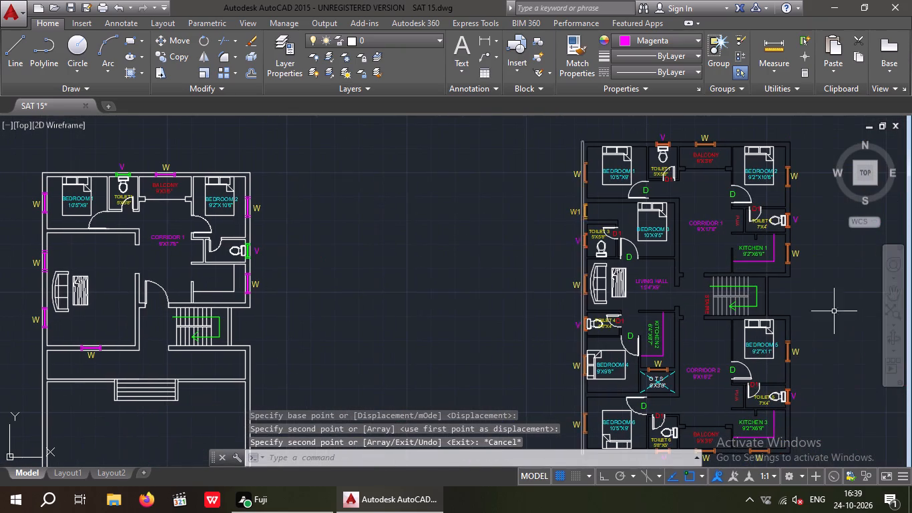
scroll(768, 224, up, 3)
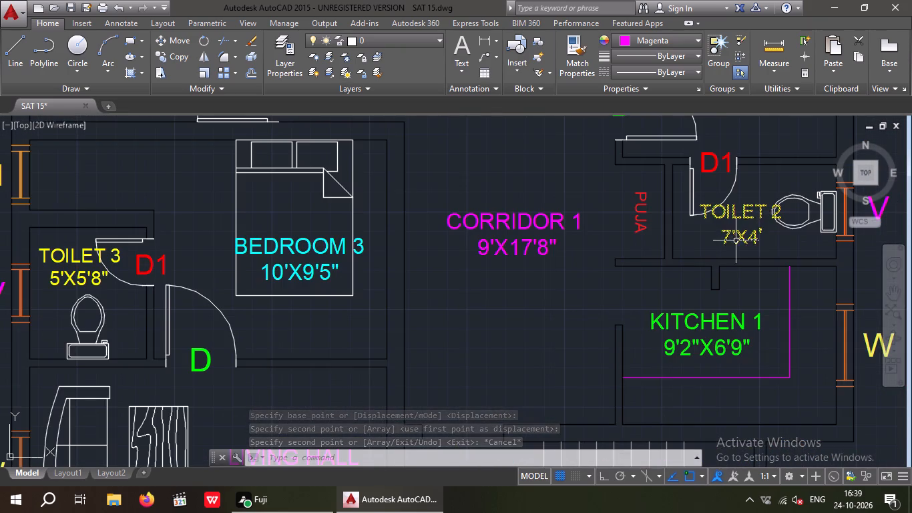
click(740, 237)
click(182, 58)
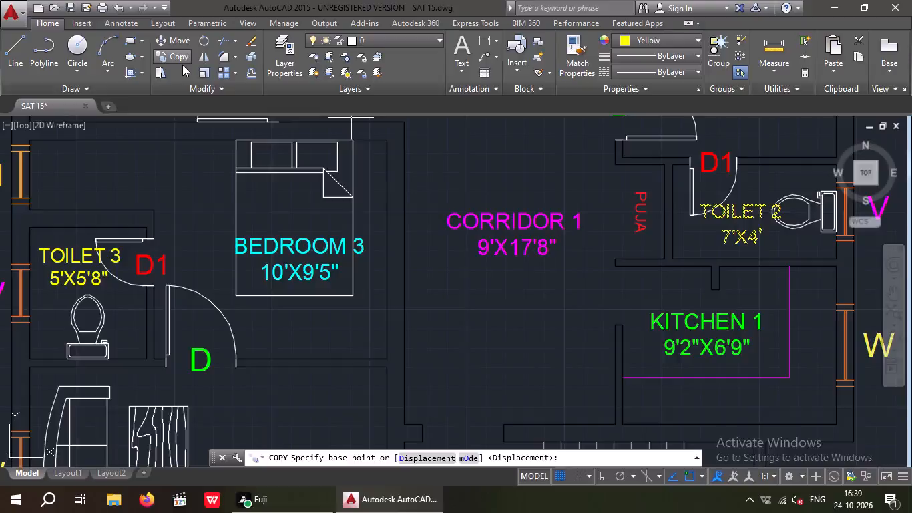
click(722, 243)
scroll(722, 243, down, 3)
middle_drag(355, 356, 612, 306)
scroll(541, 329, down, 2)
scroll(373, 304, up, 4)
scroll(297, 321, up, 1)
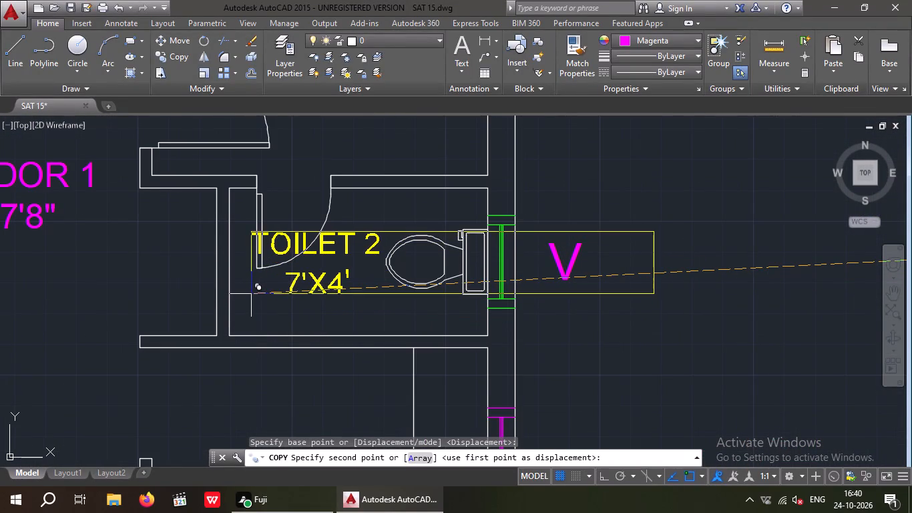
click(251, 294)
key(Escape)
Copy the KITCHEN 1 9'2"X6'9" label from the reference plan into the white plan's kitchen below Toilet 2.
scroll(276, 265, down, 4)
middle_drag(479, 242, 445, 240)
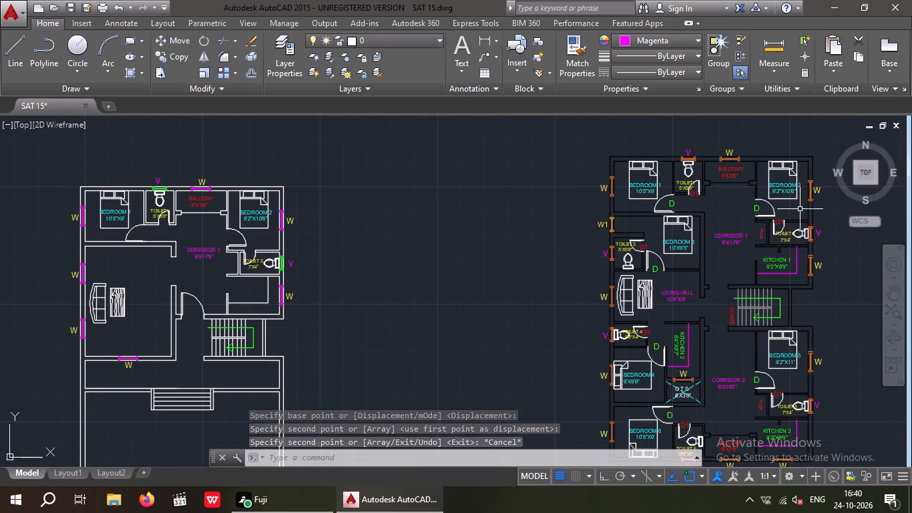
scroll(782, 269, up, 3)
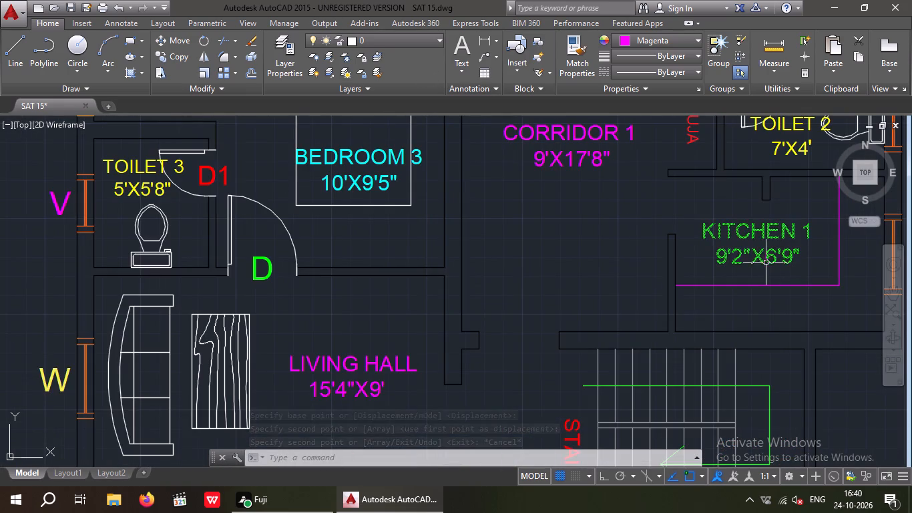
click(764, 261)
click(169, 57)
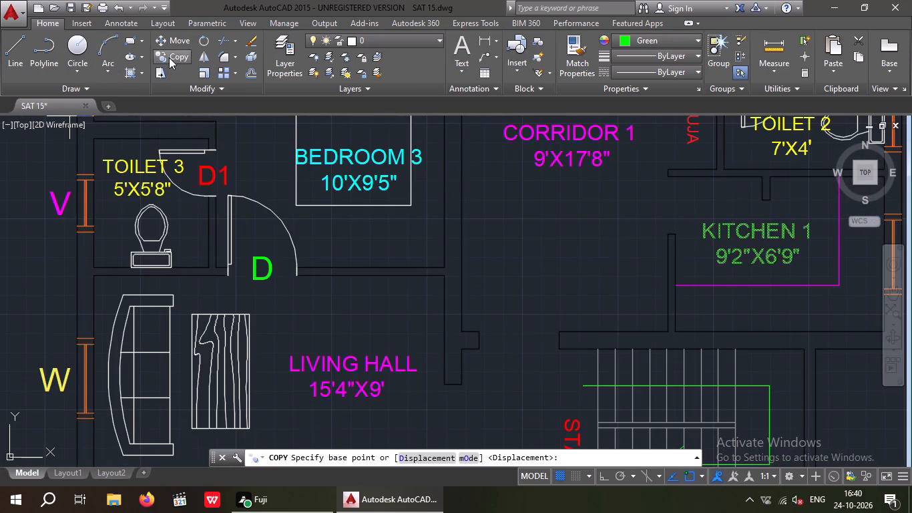
click(720, 265)
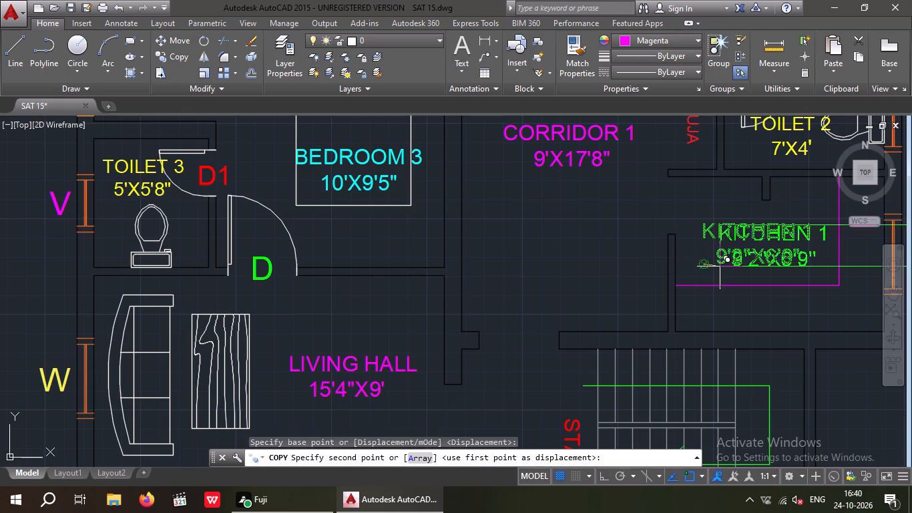
scroll(718, 259, down, 3)
middle_drag(318, 262, 436, 281)
scroll(279, 312, up, 3)
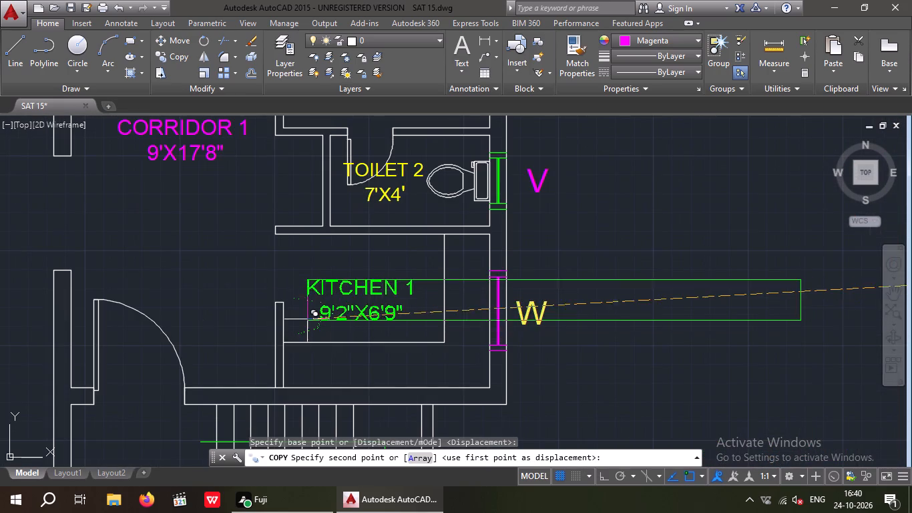
click(320, 309)
key(Escape)
Copy the vertical STAIRE label from the reference plan to the left end of the white plan's stair.
scroll(297, 261, down, 4)
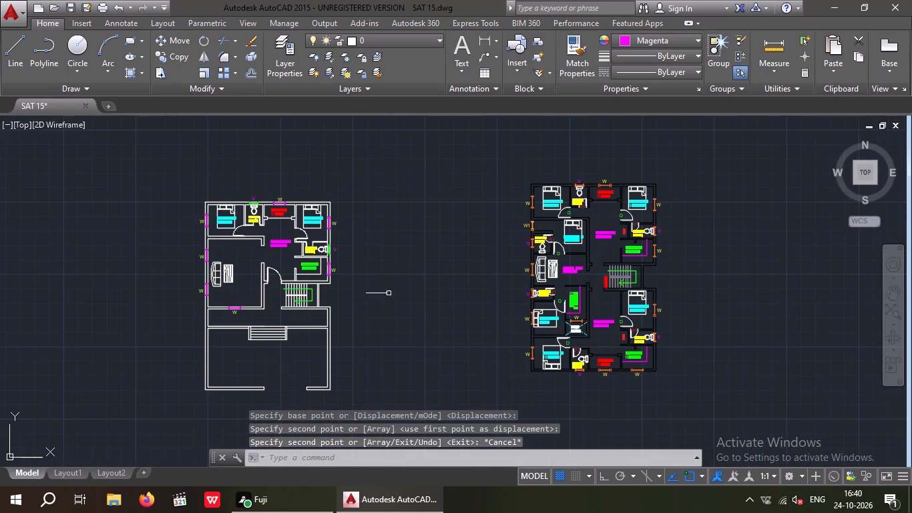
middle_drag(395, 289, 375, 317)
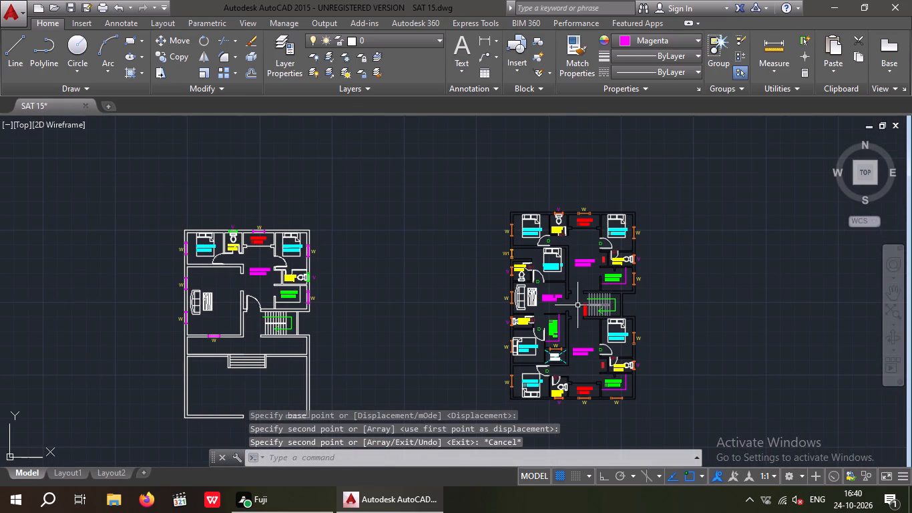
scroll(578, 305, up, 3)
click(604, 336)
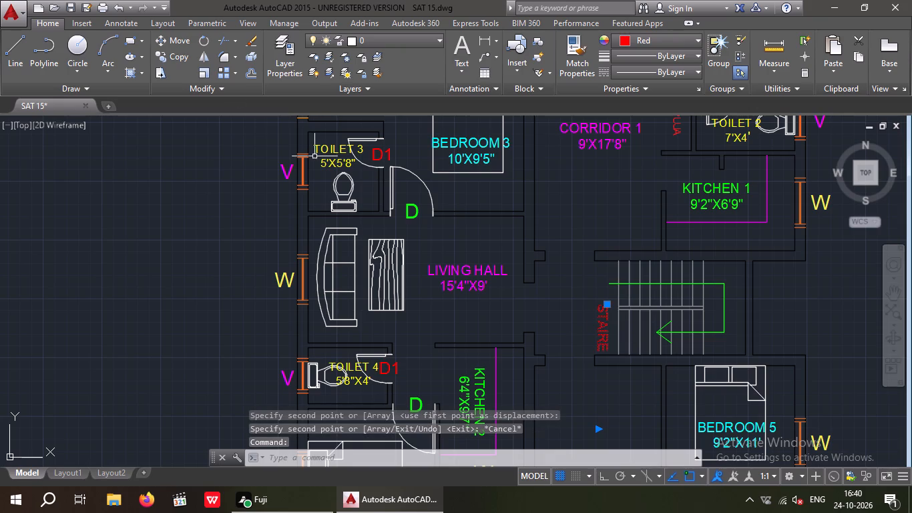
click(172, 54)
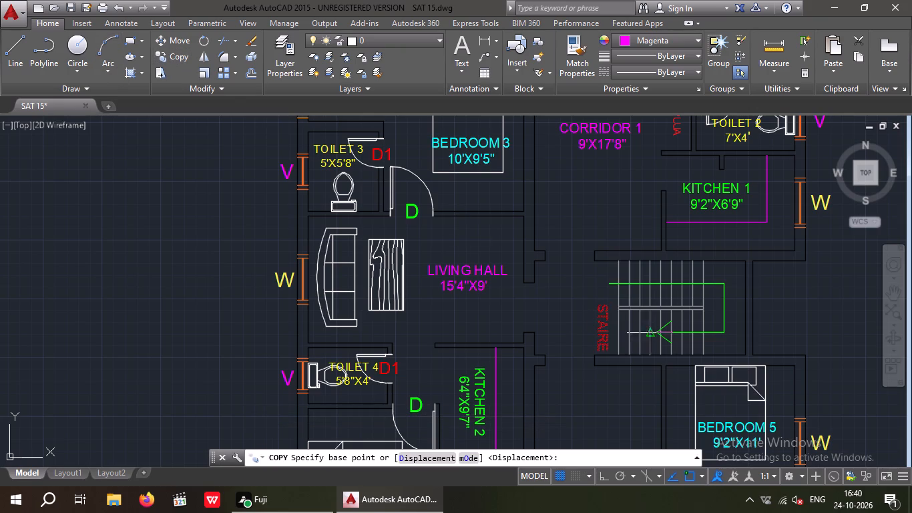
click(598, 349)
scroll(566, 307, down, 3)
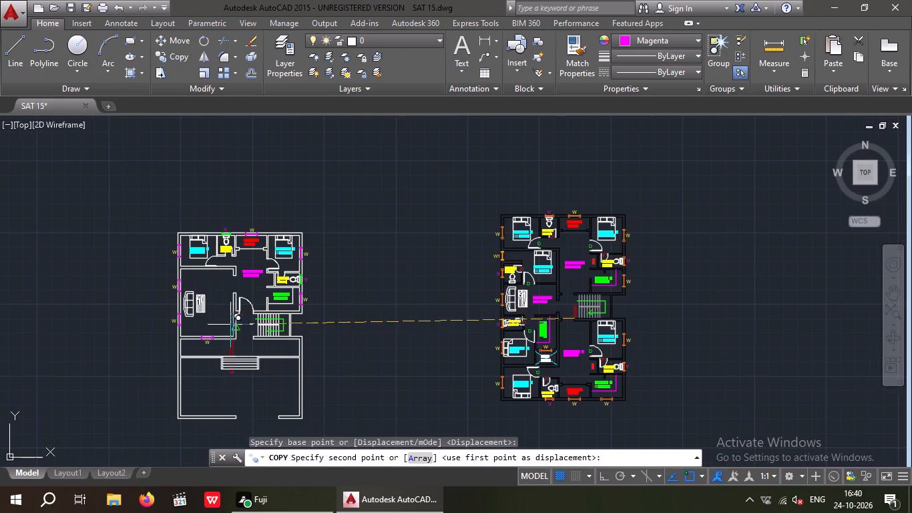
scroll(249, 324, up, 3)
middle_drag(264, 361, 251, 294)
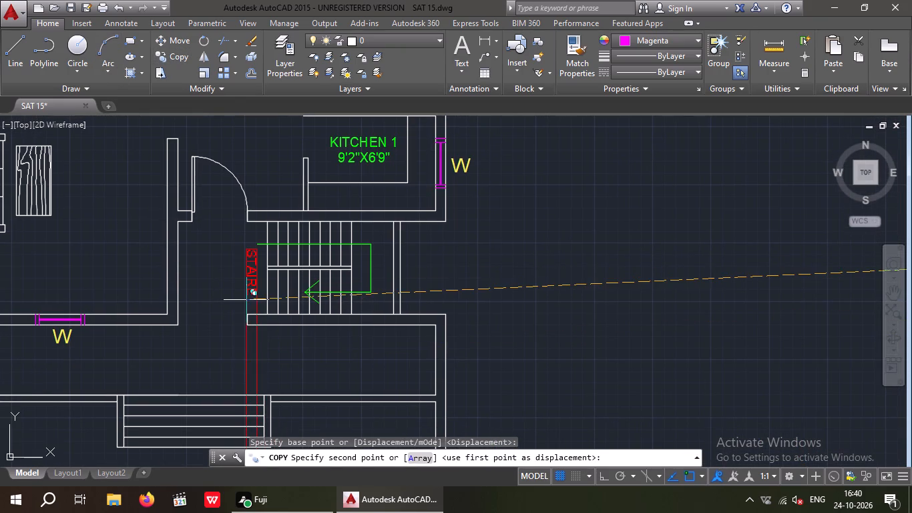
click(250, 303)
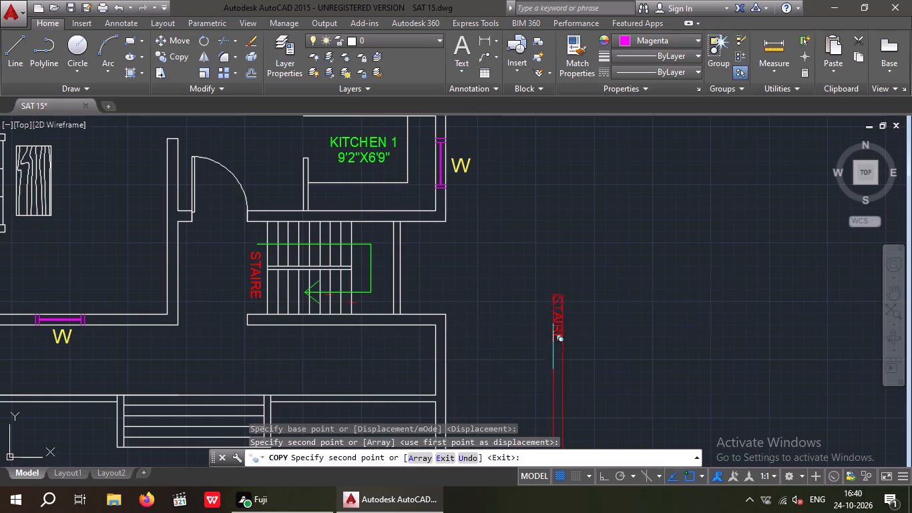
key(Escape)
Copy the LIVING HALL 15'4"X9' label from the reference plan to beside the table in the white plan's large left room.
scroll(537, 265, down, 2)
middle_drag(541, 284, 540, 284)
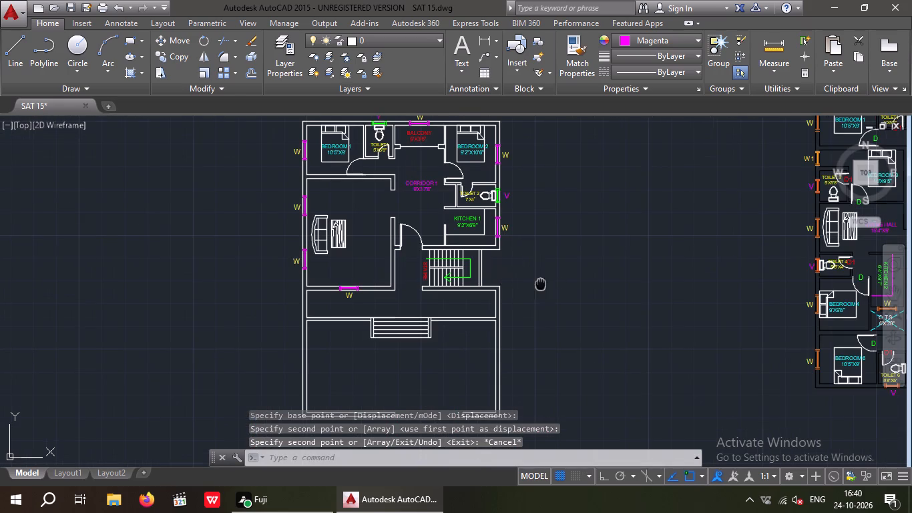
middle_drag(540, 284, 399, 291)
middle_drag(423, 327, 271, 347)
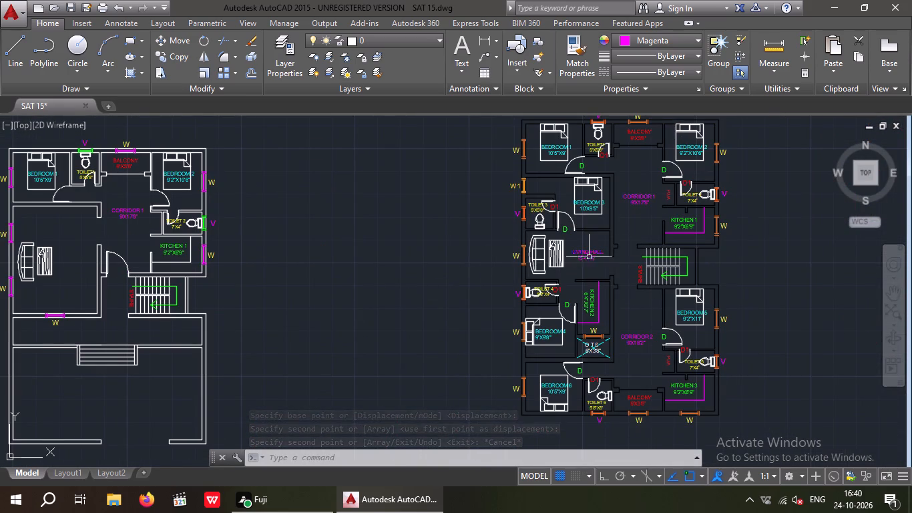
click(588, 256)
click(178, 53)
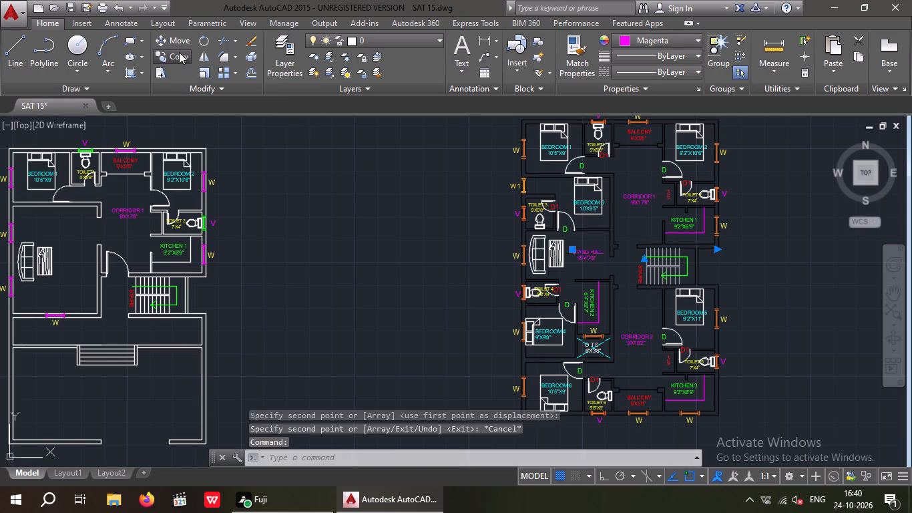
click(580, 259)
middle_drag(161, 293, 430, 335)
scroll(340, 315, up, 3)
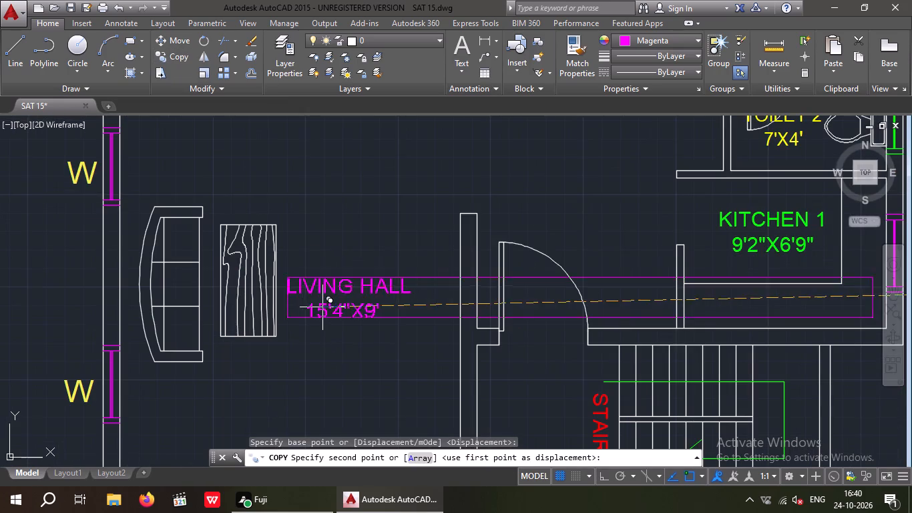
click(332, 242)
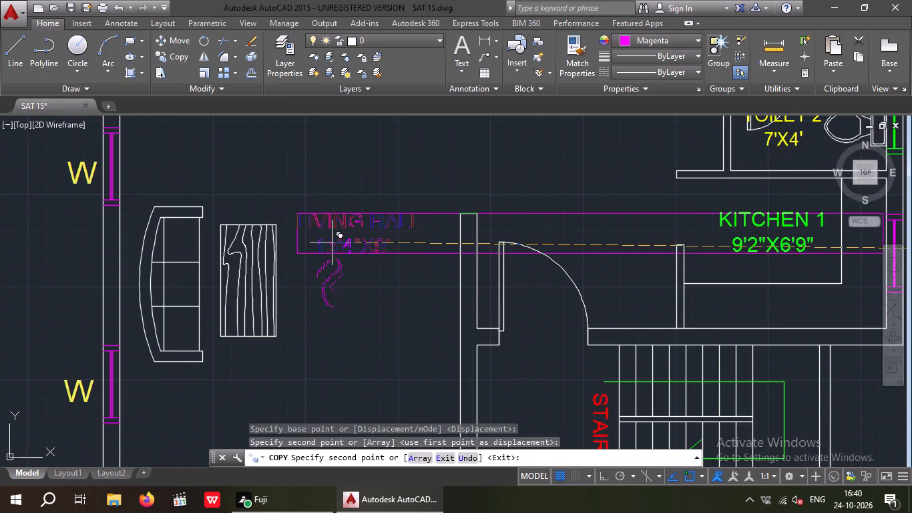
key(Escape)
Measure the white plan's living hall inner width along its upper wall with a linear dimension.
scroll(343, 259, down, 3)
middle_drag(347, 287, 297, 287)
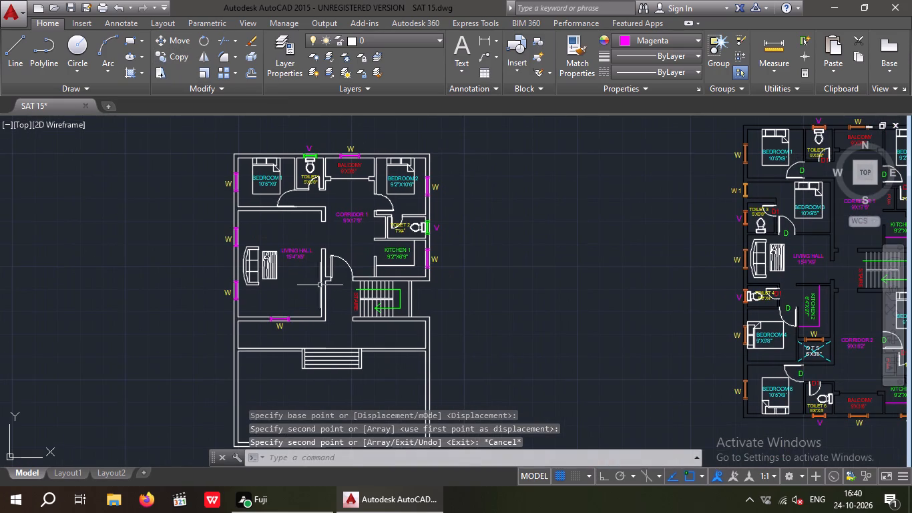
middle_drag(365, 259, 284, 280)
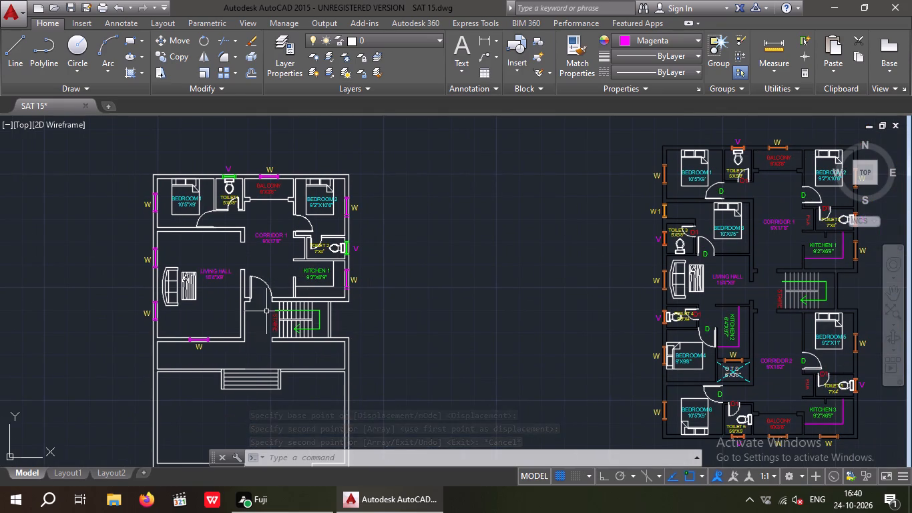
click(485, 42)
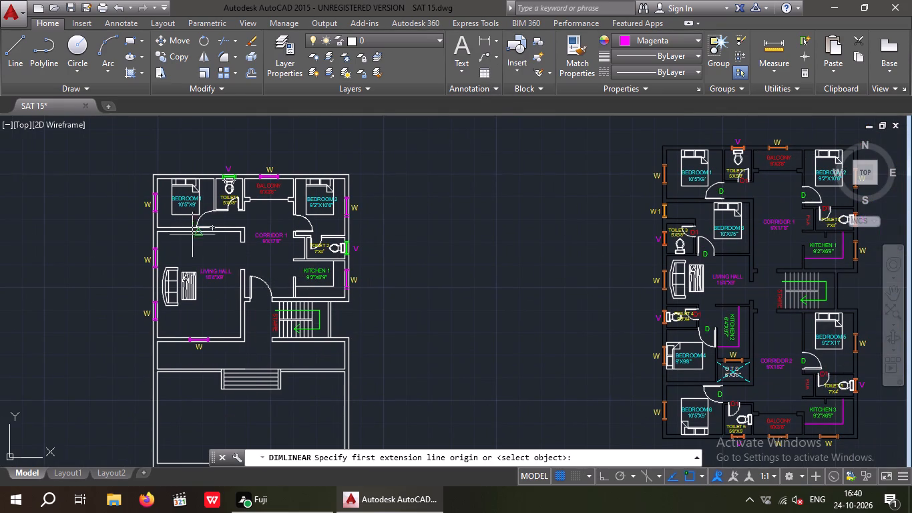
scroll(182, 238, up, 2)
drag(116, 222, 119, 221)
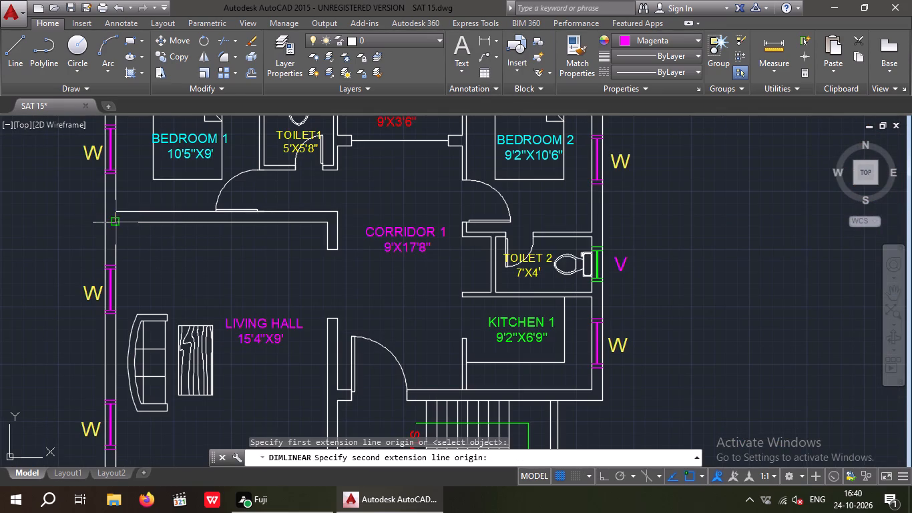
drag(119, 221, 132, 228)
drag(331, 222, 327, 228)
scroll(300, 278, up, 2)
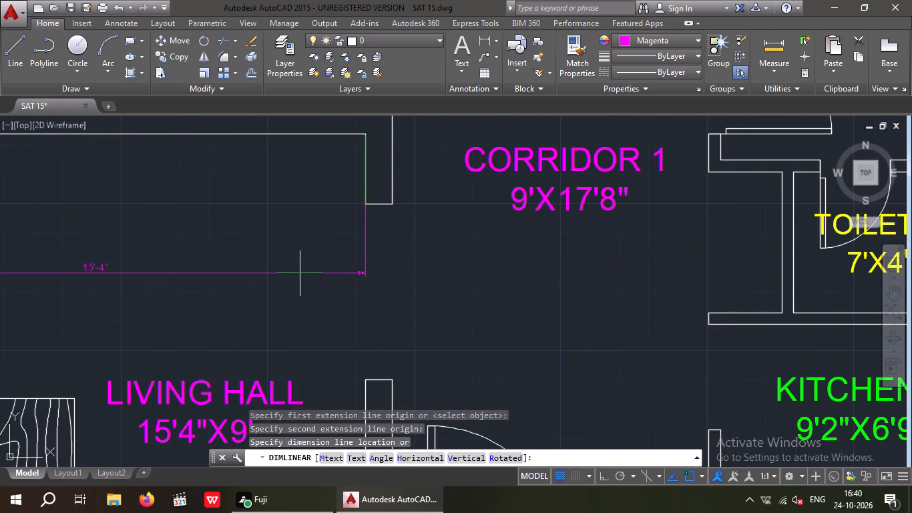
scroll(292, 266, up, 2)
middle_drag(309, 247, 397, 254)
scroll(403, 259, up, 1)
scroll(403, 261, down, 2)
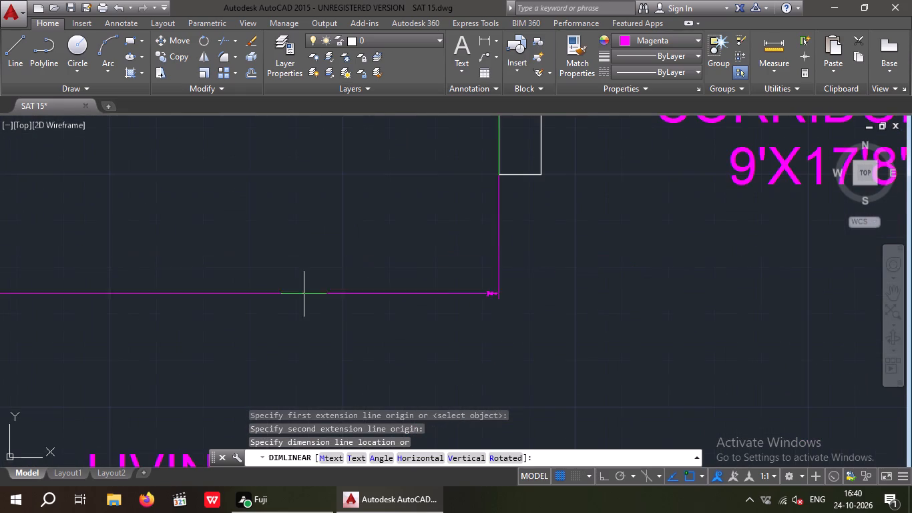
scroll(308, 270, down, 3)
key(space)
Measure the white plan's living hall inner length along its corridor-side wall with a linear dimension.
middle_drag(291, 286, 283, 246)
key(space)
click(349, 179)
middle_drag(359, 259, 347, 230)
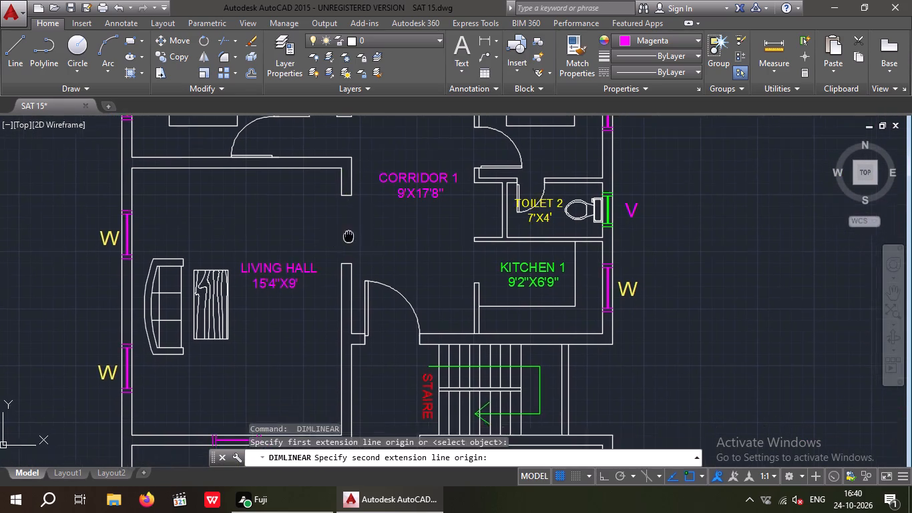
middle_drag(347, 230, 327, 180)
drag(317, 368, 306, 358)
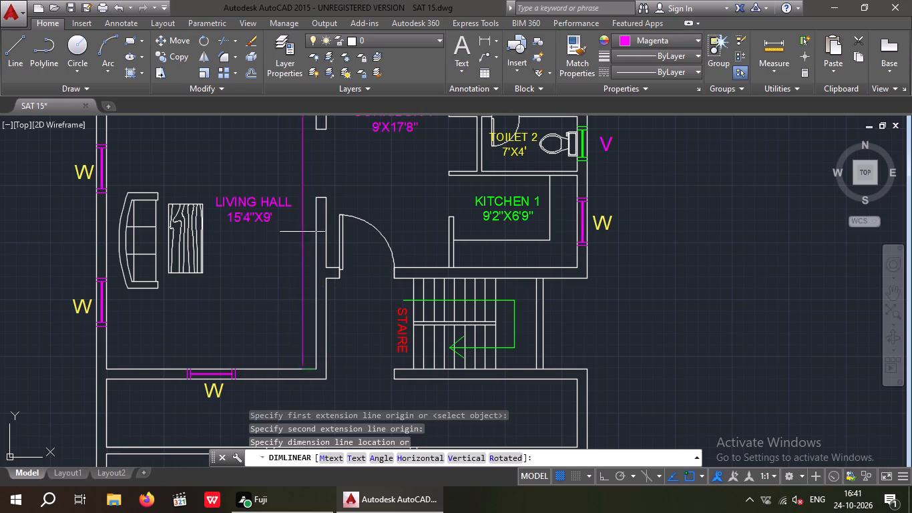
scroll(302, 213, up, 4)
key(Escape)
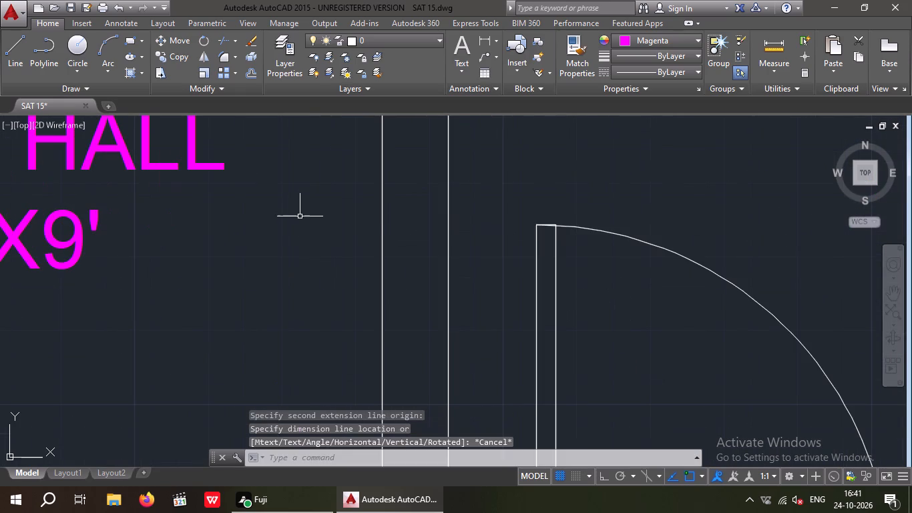
Change the white plan's LIVING HALL size text to 15'4"X19'7" and remove two leading spaces to centre it under the name.
scroll(296, 223, down, 2)
double_click(207, 232)
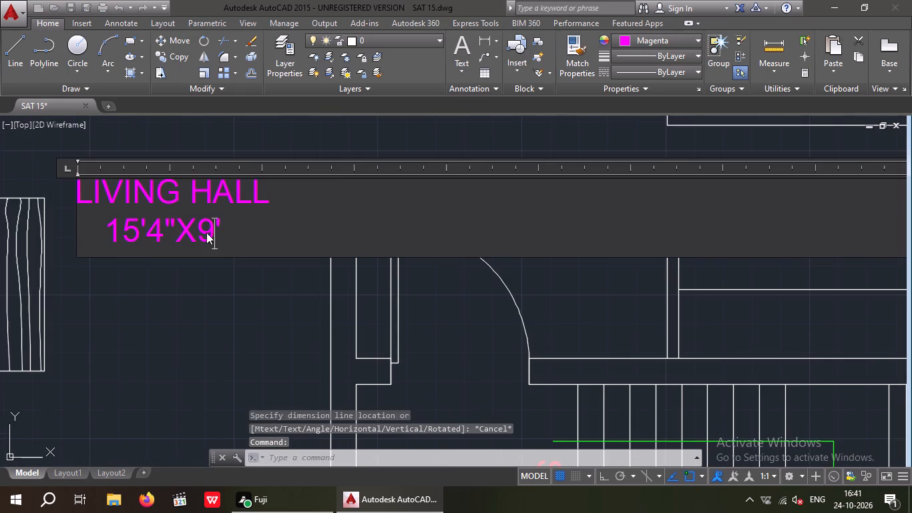
key(Left)
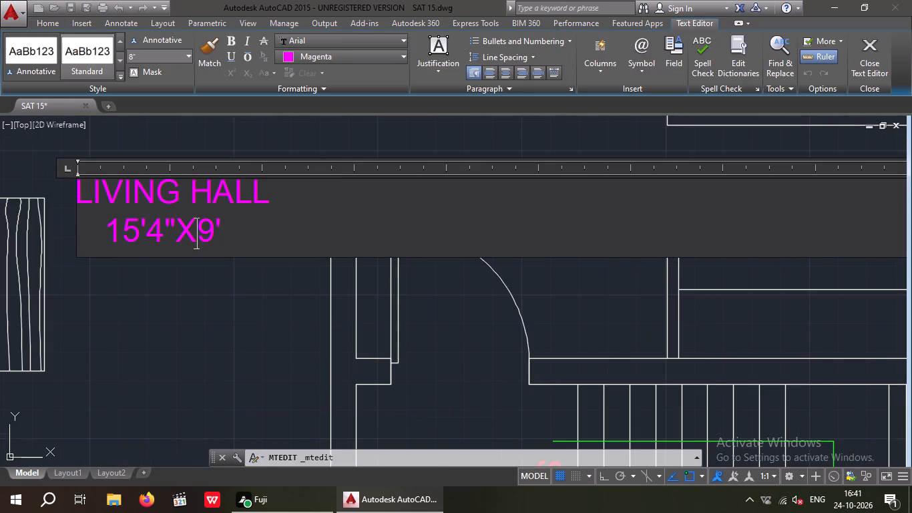
key(1)
key(Right)
key(Right)
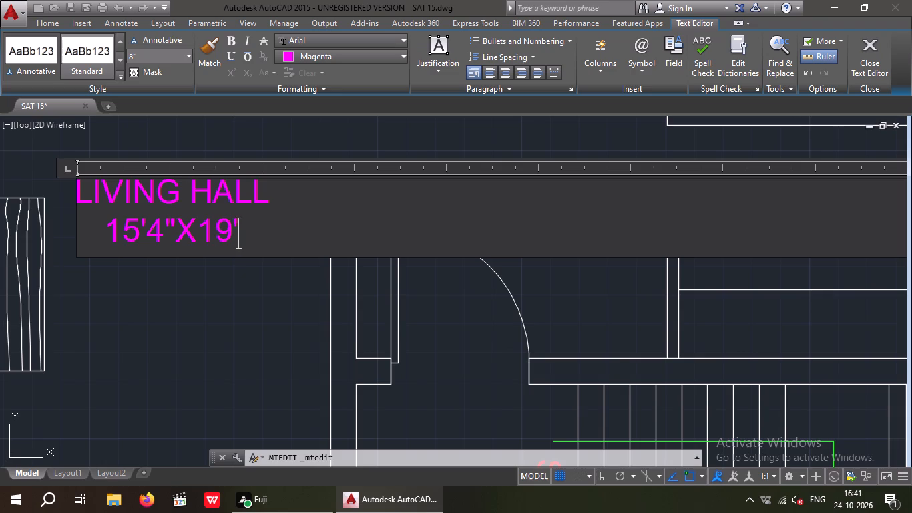
text(7")
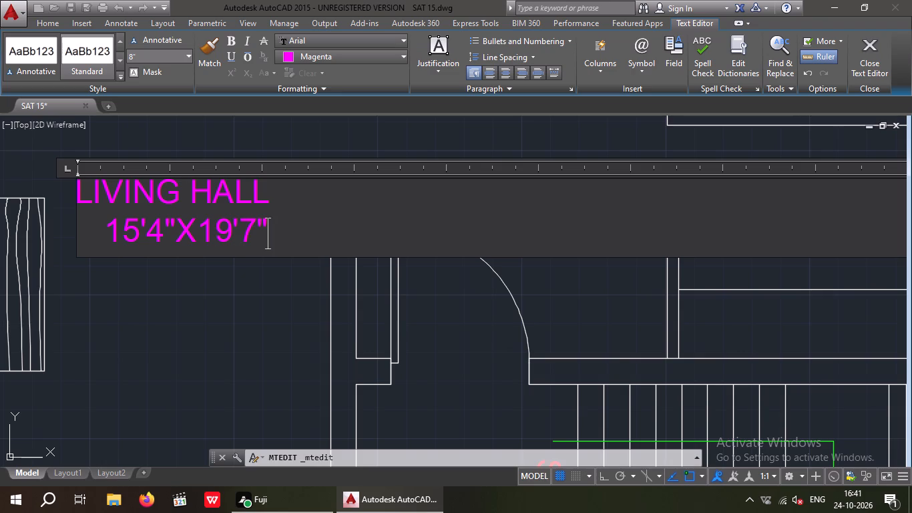
key(Return)
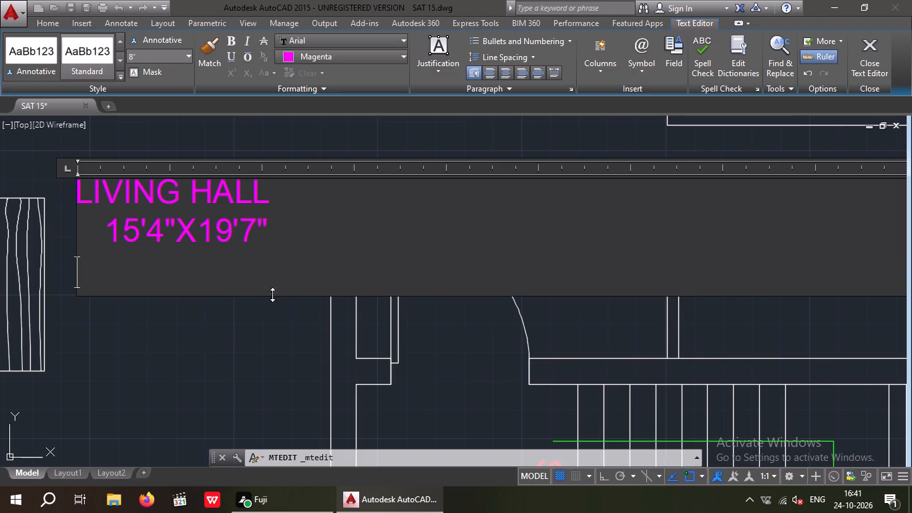
click(108, 230)
key(BackSpace)
key(BackSpace)
click(170, 317)
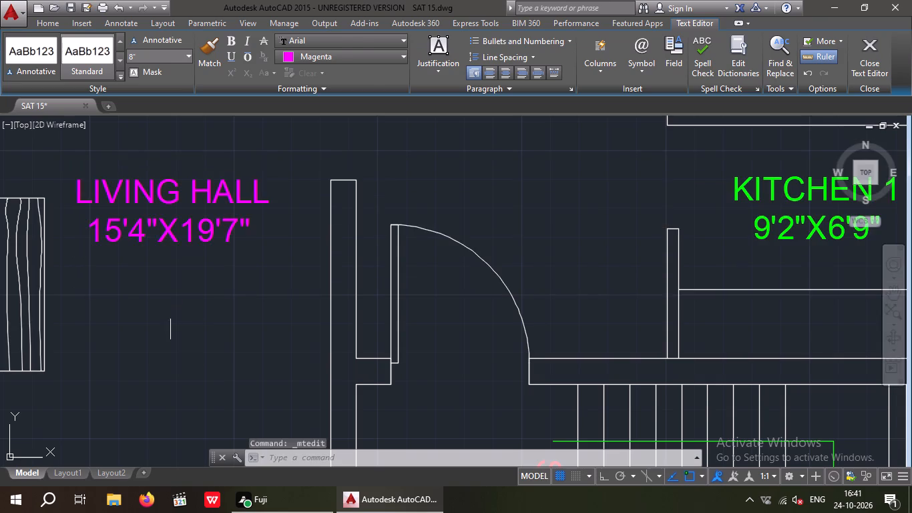
Review the labelled white plan beside the reference plan, including its lower area around the front steps.
scroll(162, 203, down, 3)
middle_drag(168, 220, 164, 257)
middle_drag(210, 270, 192, 275)
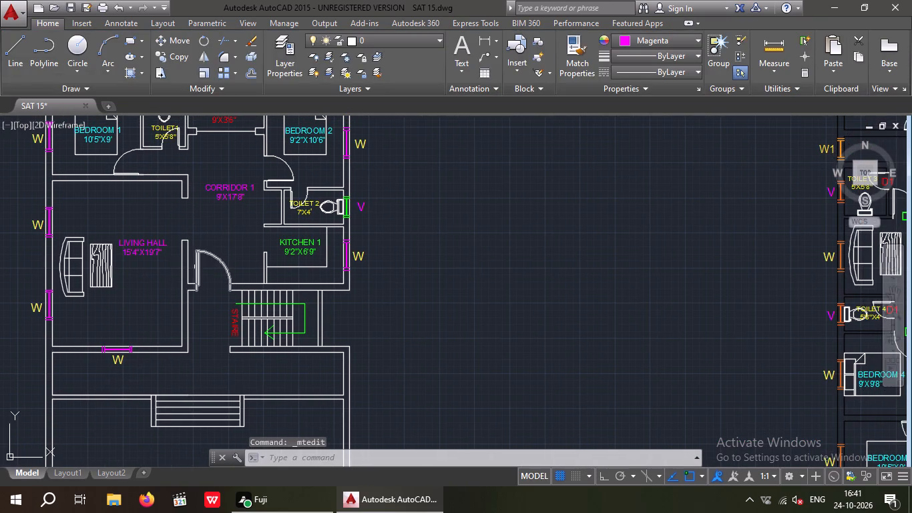
middle_drag(228, 230, 150, 264)
middle_drag(211, 232, 200, 247)
scroll(266, 212, down, 1)
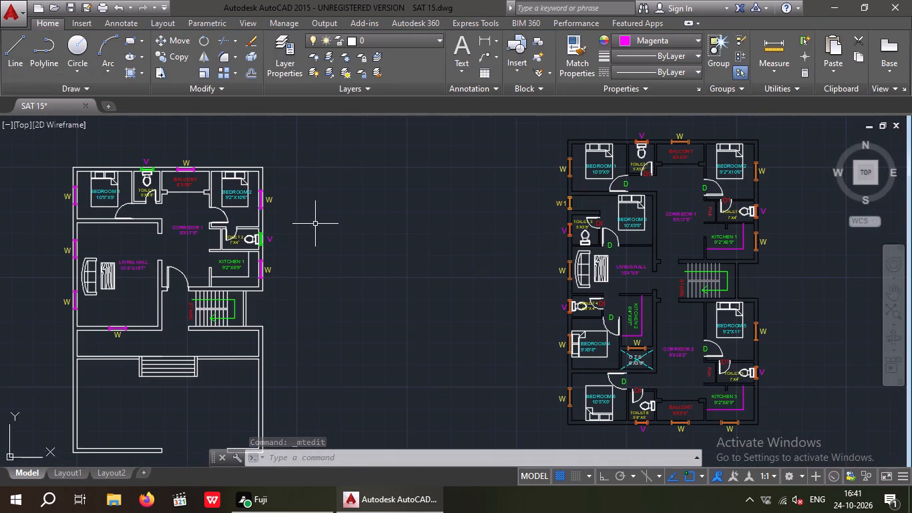
middle_drag(290, 233, 234, 238)
middle_drag(391, 252, 445, 223)
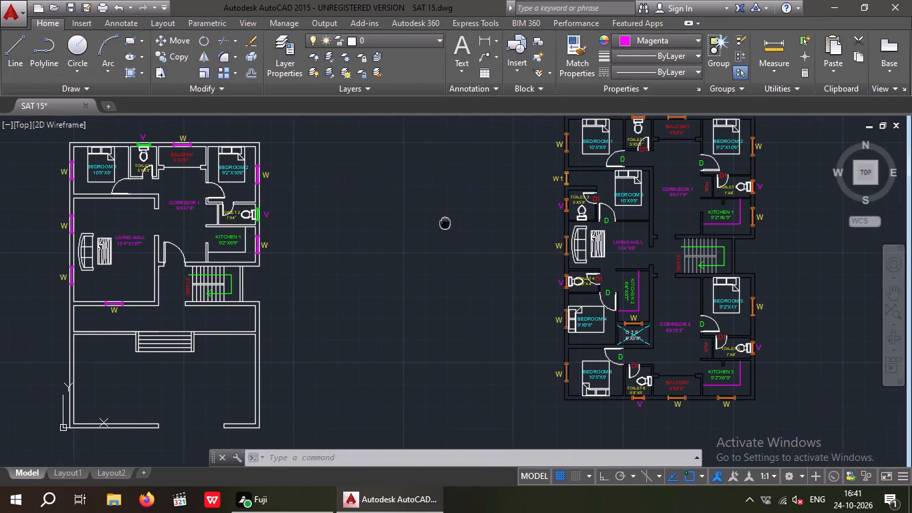
middle_drag(445, 223, 447, 223)
middle_drag(442, 228, 427, 180)
middle_drag(312, 275, 359, 256)
scroll(365, 254, up, 1)
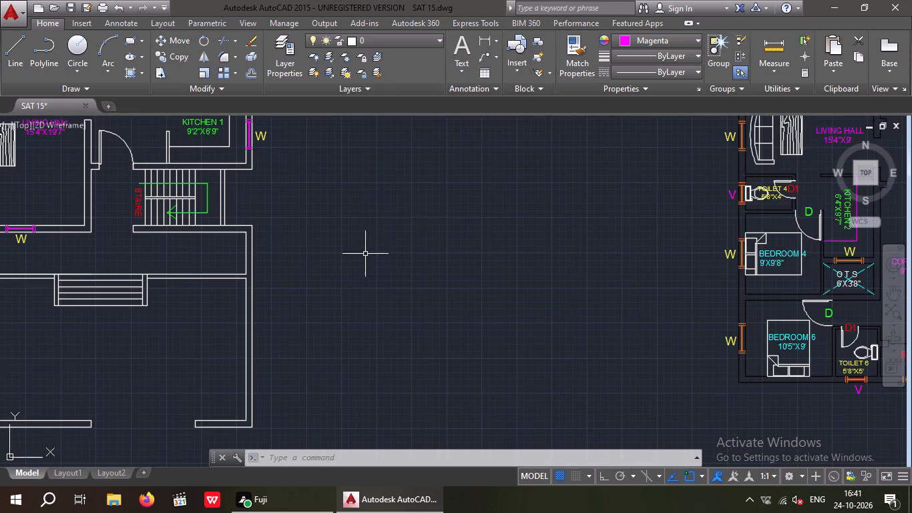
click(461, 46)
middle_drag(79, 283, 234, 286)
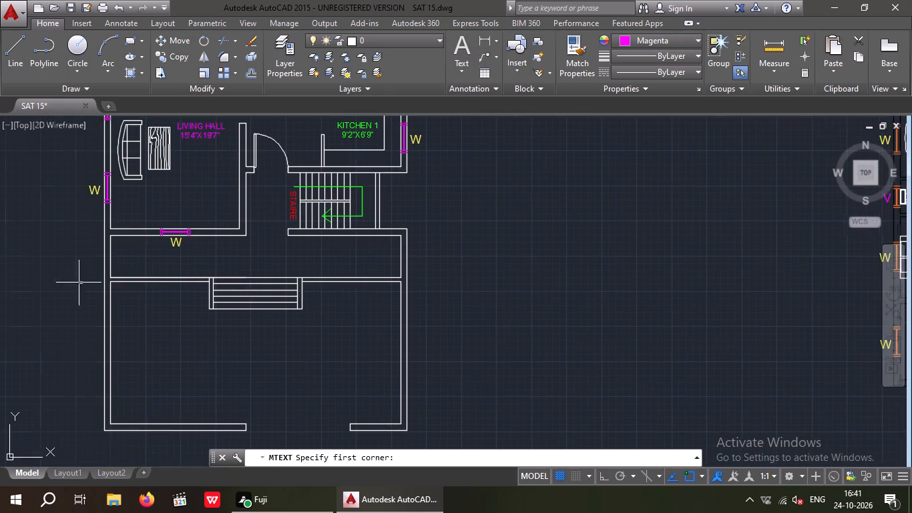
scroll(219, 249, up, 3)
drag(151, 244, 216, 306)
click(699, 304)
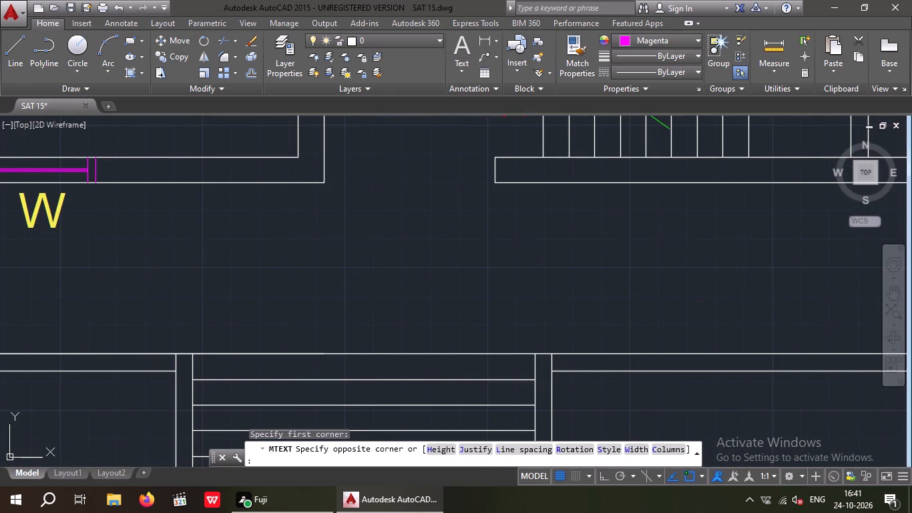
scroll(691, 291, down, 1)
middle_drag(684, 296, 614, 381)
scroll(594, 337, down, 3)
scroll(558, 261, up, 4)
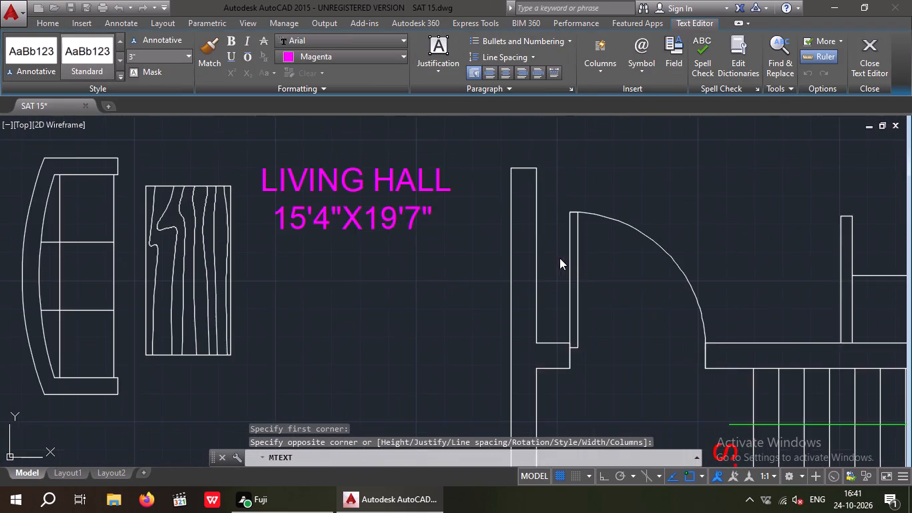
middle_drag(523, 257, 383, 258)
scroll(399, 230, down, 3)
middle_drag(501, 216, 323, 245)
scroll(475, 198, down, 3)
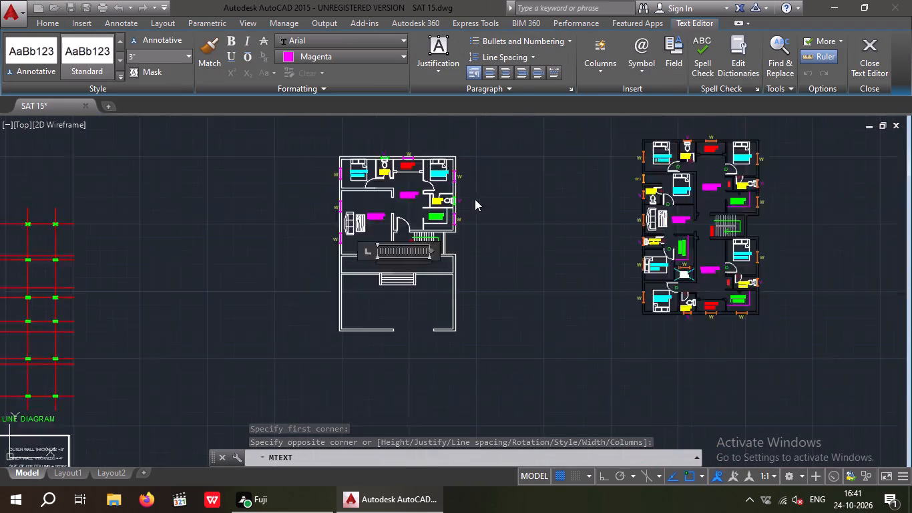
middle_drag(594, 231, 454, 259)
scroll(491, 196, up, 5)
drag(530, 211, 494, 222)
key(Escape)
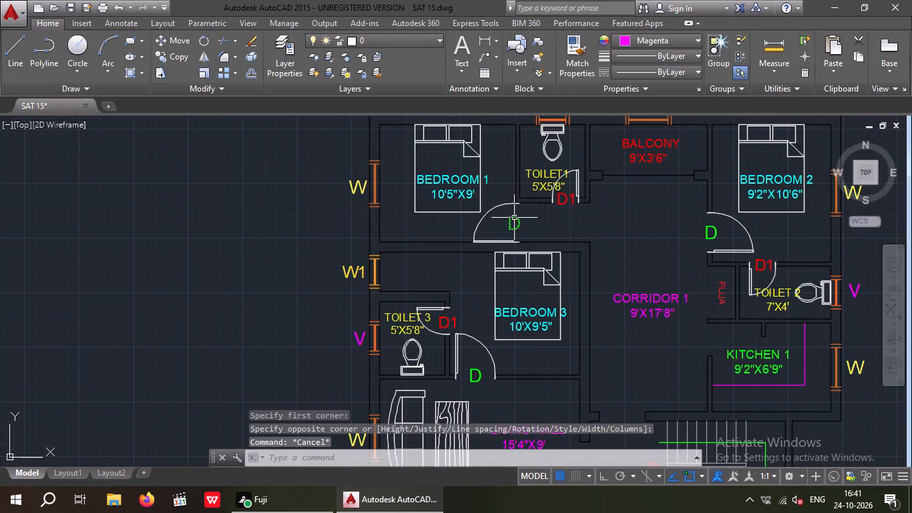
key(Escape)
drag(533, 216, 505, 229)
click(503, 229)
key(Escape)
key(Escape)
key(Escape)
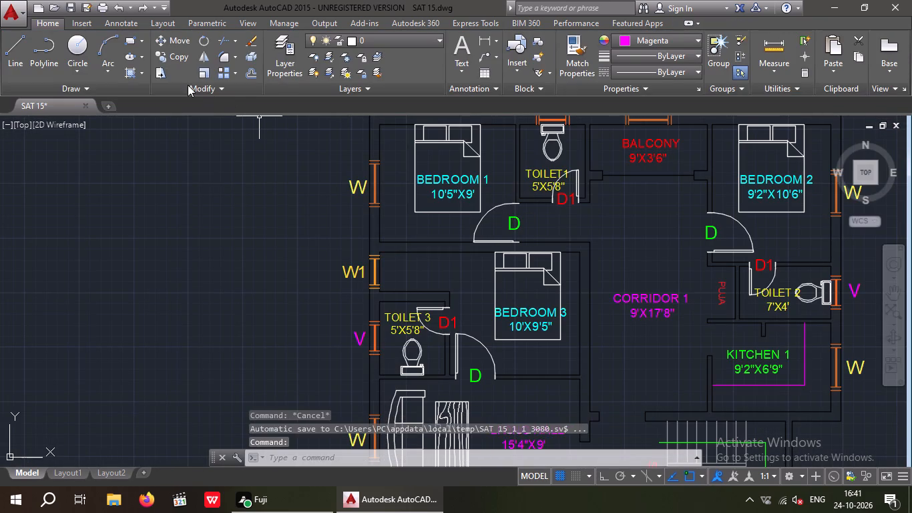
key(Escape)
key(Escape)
Copy the green D door label from the reference plan to the white plan's Bedroom 1, Bedroom 2 and main entrance doors.
click(518, 228)
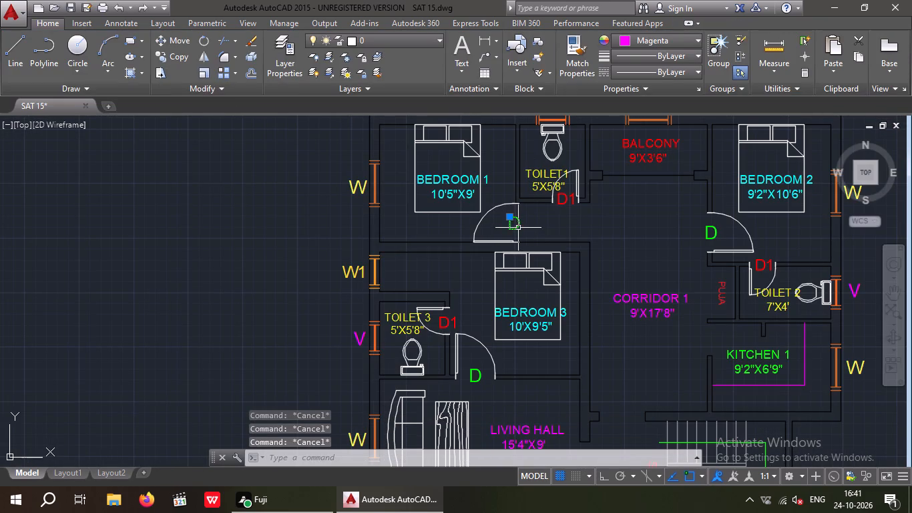
click(174, 59)
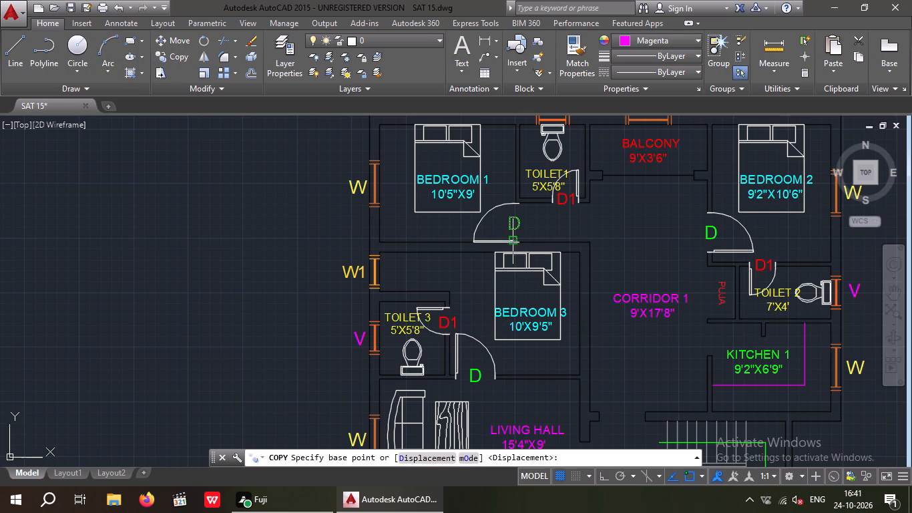
click(512, 232)
scroll(511, 230, down, 3)
scroll(178, 244, up, 4)
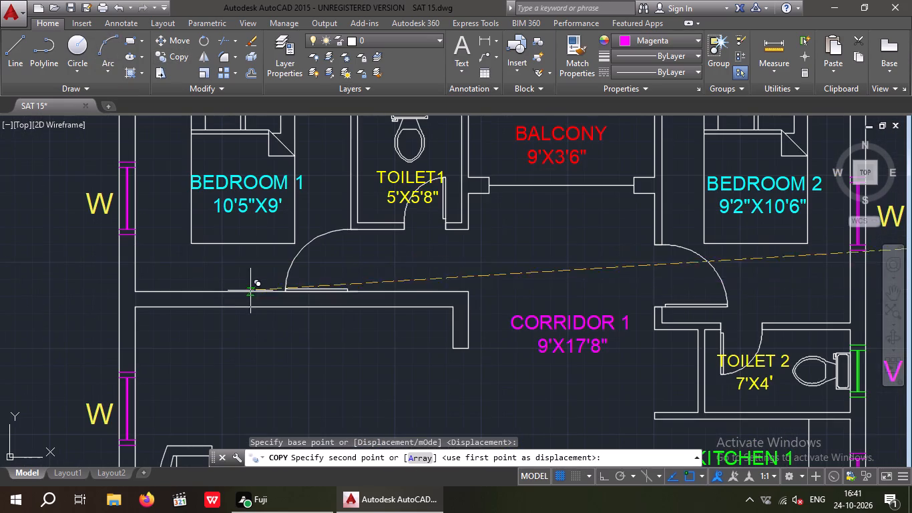
click(338, 267)
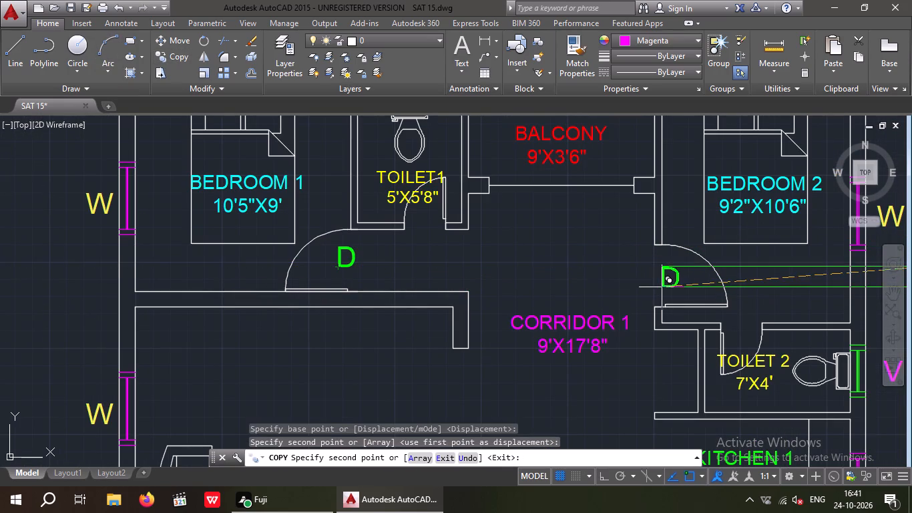
click(654, 287)
middle_drag(597, 287, 440, 209)
scroll(445, 220, down, 2)
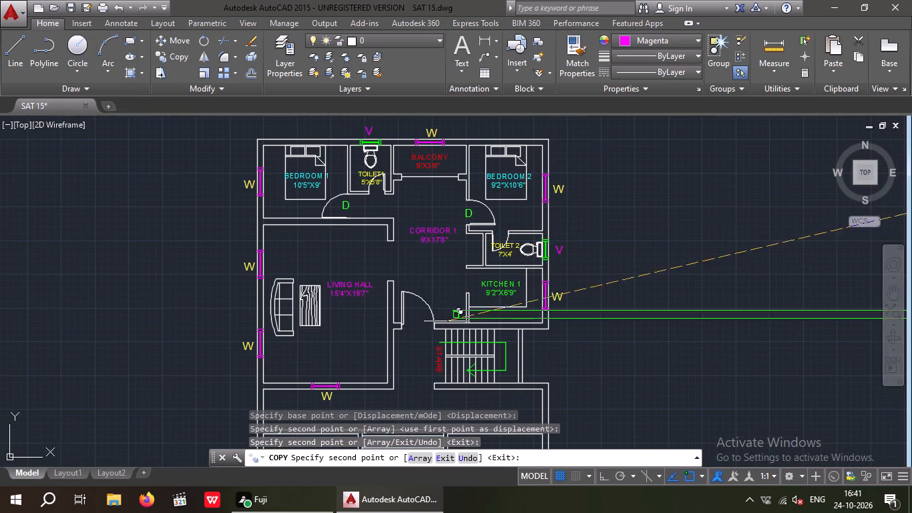
scroll(408, 335, up, 2)
click(420, 323)
key(Escape)
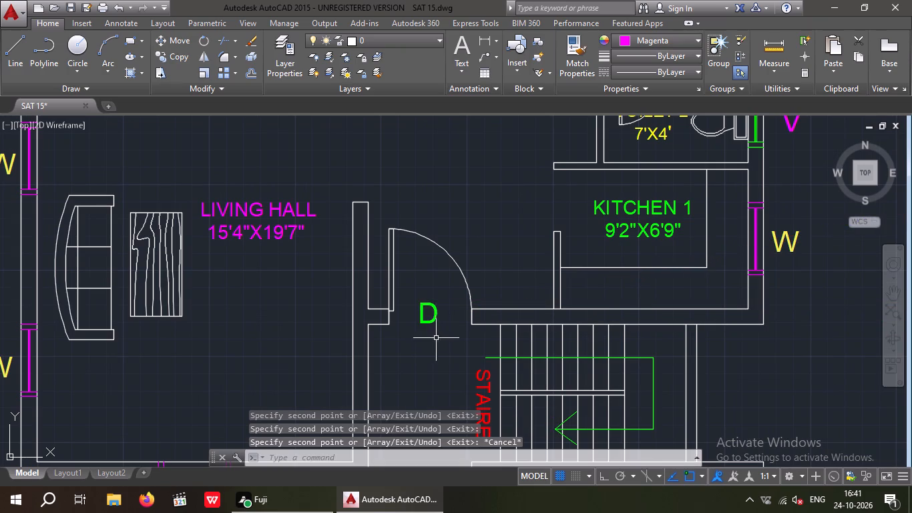
Change the door label at the white plan's main entrance to MD.
double_click(429, 326)
double_click(430, 320)
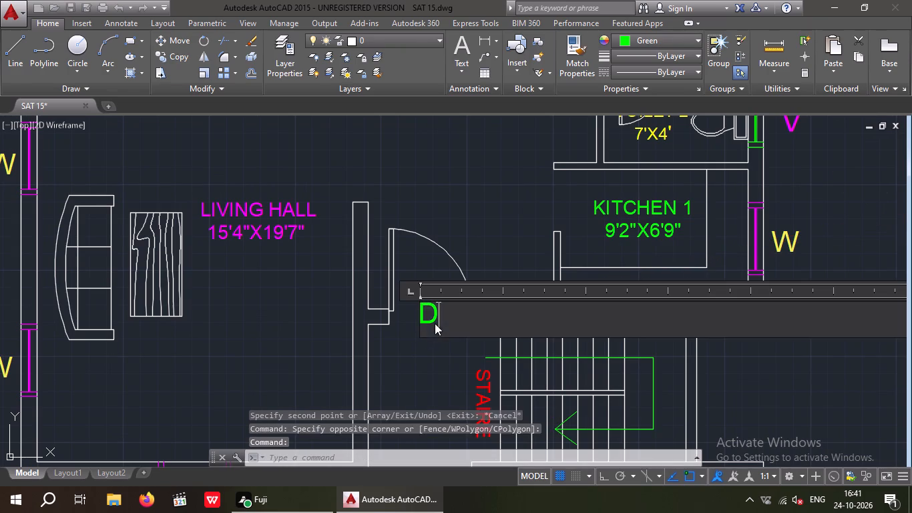
key(Left)
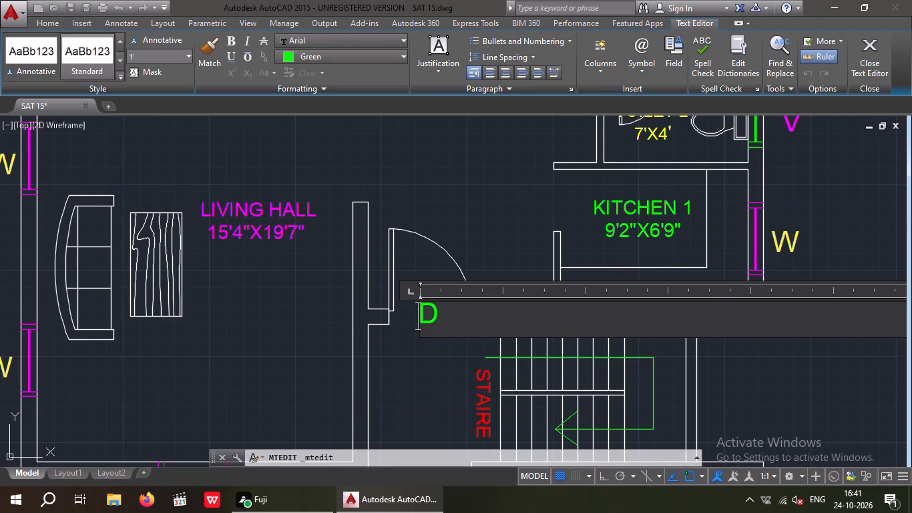
key(m)
drag(490, 199, 487, 206)
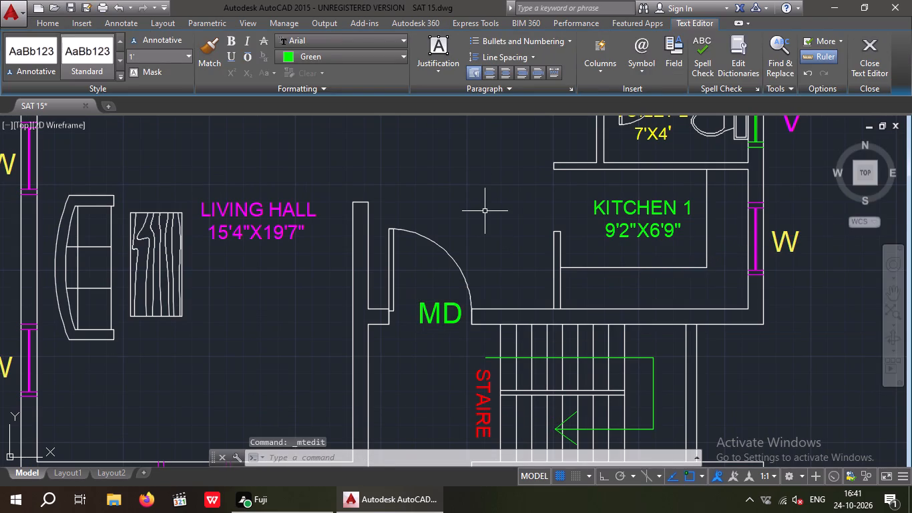
Copy the red D1 door label from the reference plan's Toilet 1 to the white plan's Toilet 1 and Toilet 2 doors.
scroll(416, 291, down, 3)
middle_drag(416, 291, 345, 329)
scroll(333, 315, up, 1)
middle_drag(335, 277, 321, 275)
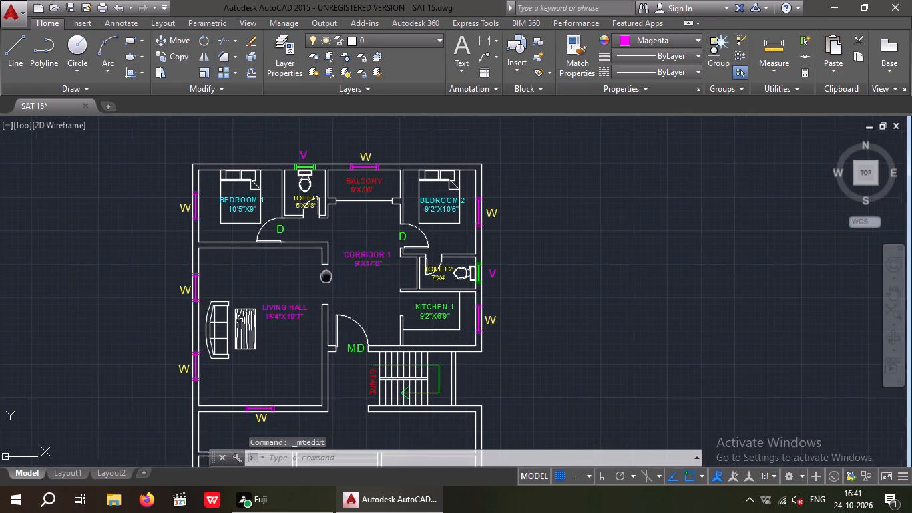
middle_drag(321, 275, 174, 264)
middle_drag(481, 247, 0, 210)
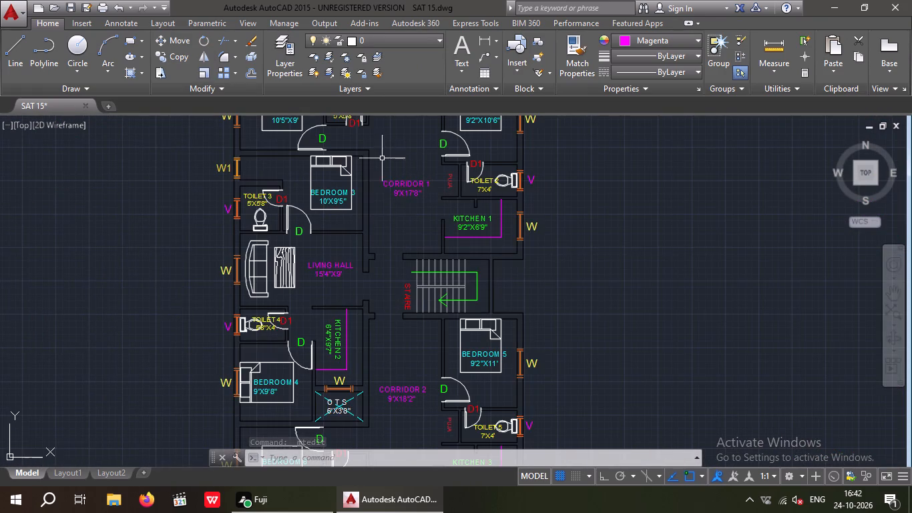
middle_drag(383, 199, 384, 258)
scroll(352, 184, up, 4)
drag(366, 210, 344, 186)
click(342, 178)
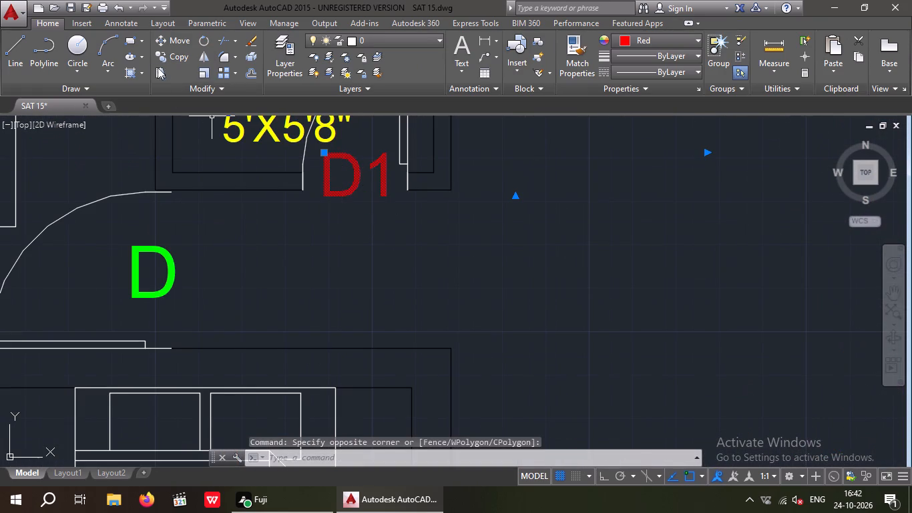
click(172, 59)
click(330, 200)
scroll(330, 244, down, 3)
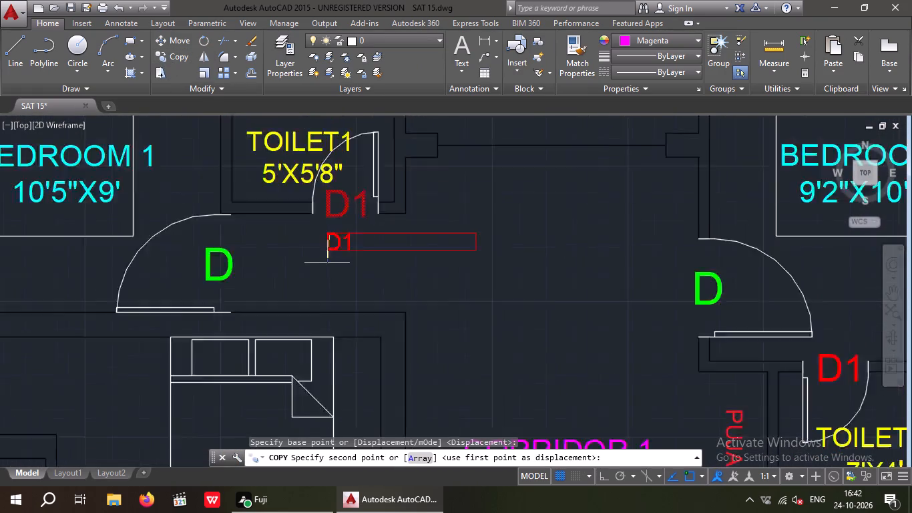
middle_drag(311, 269, 442, 265)
scroll(433, 258, down, 3)
middle_drag(193, 269, 489, 256)
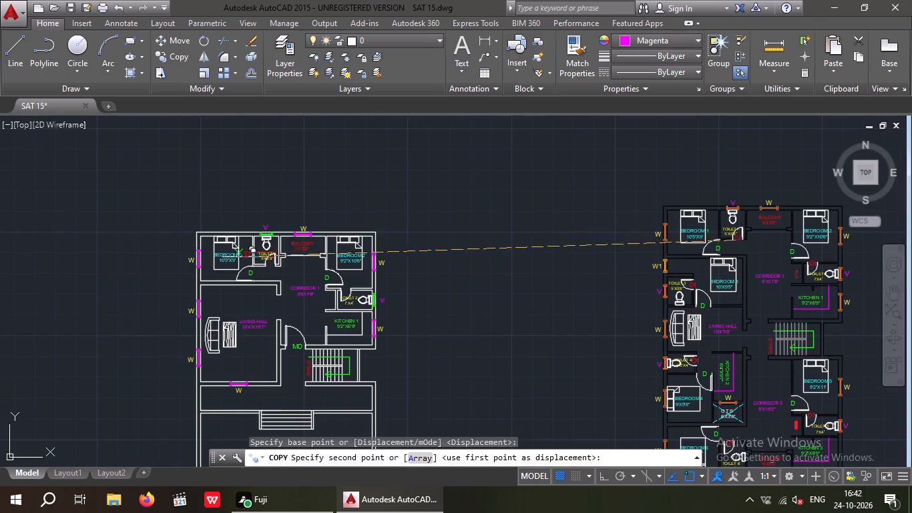
scroll(268, 265, up, 7)
click(239, 265)
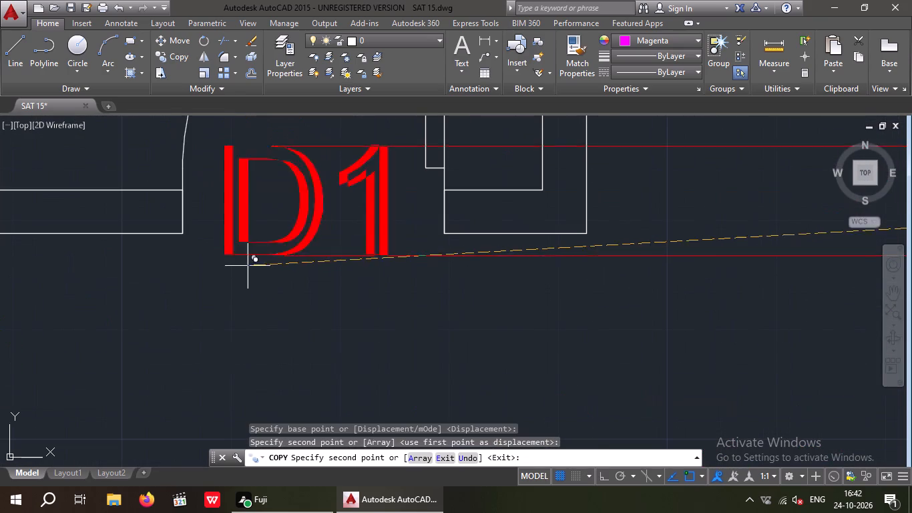
scroll(250, 259, down, 4)
middle_drag(357, 320, 224, 240)
scroll(208, 228, down, 3)
scroll(304, 267, up, 4)
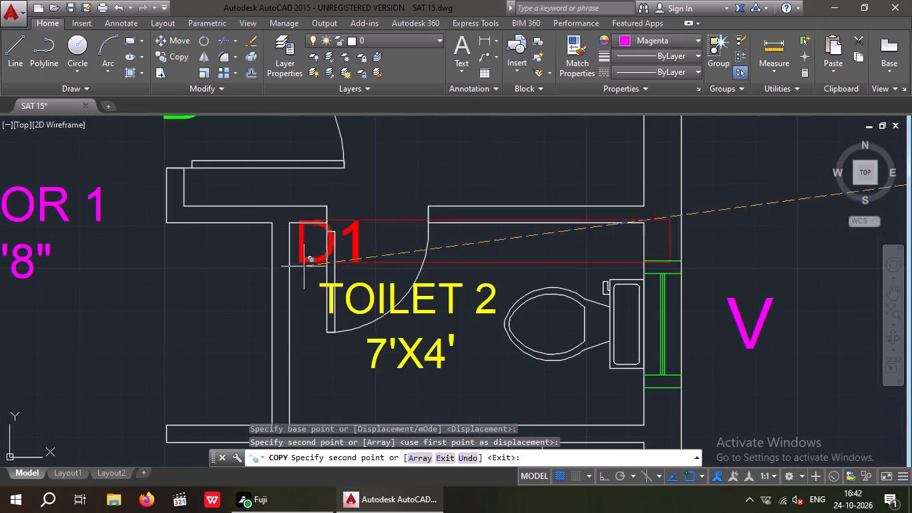
scroll(345, 256, up, 2)
click(363, 238)
scroll(355, 248, down, 2)
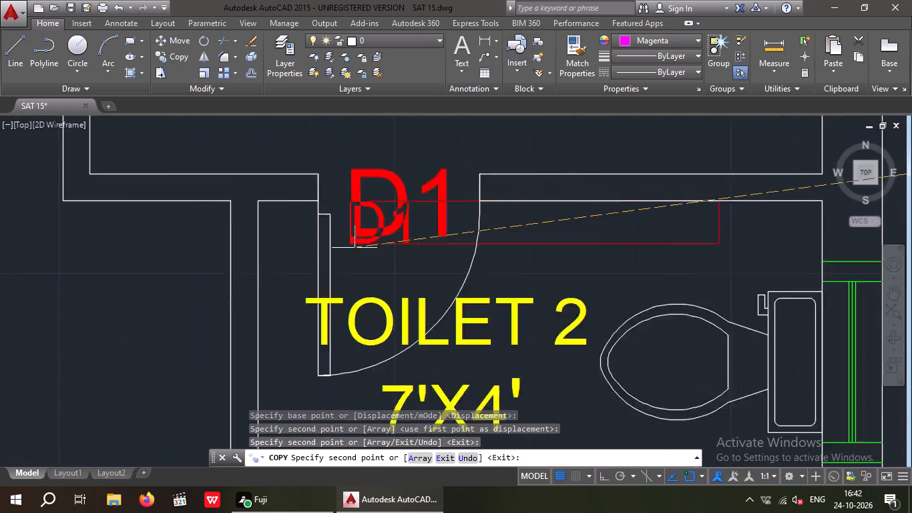
key(Escape)
key(Escape)
Compare the white plan's door and room labels with those on the reference plan.
scroll(318, 227, down, 5)
middle_drag(298, 238, 289, 232)
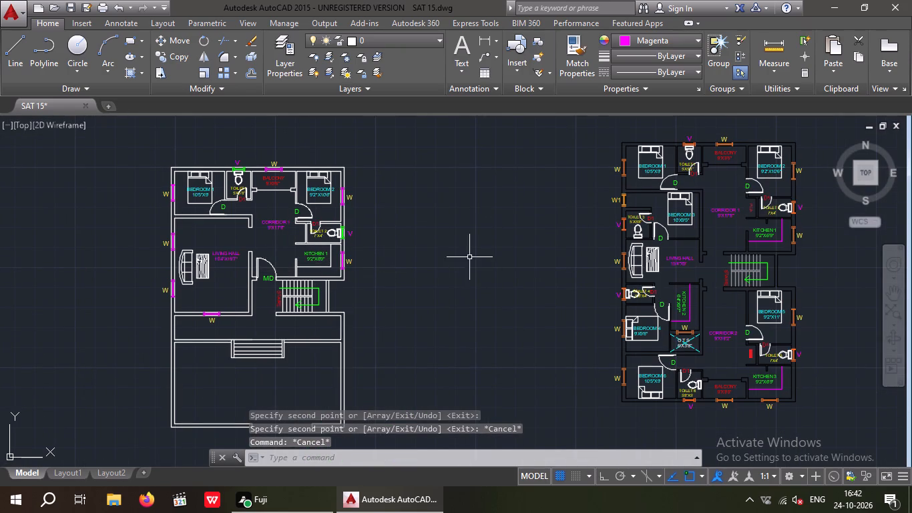
middle_drag(574, 178, 428, 206)
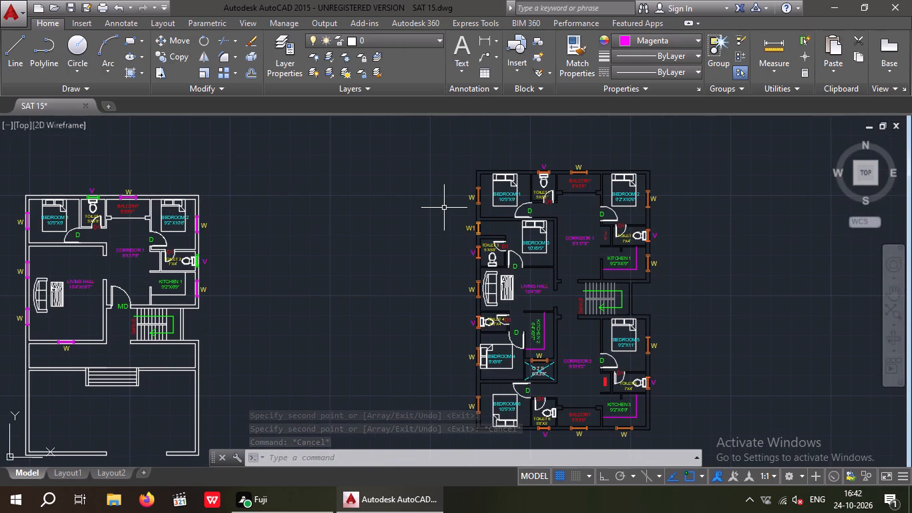
middle_drag(449, 206, 380, 205)
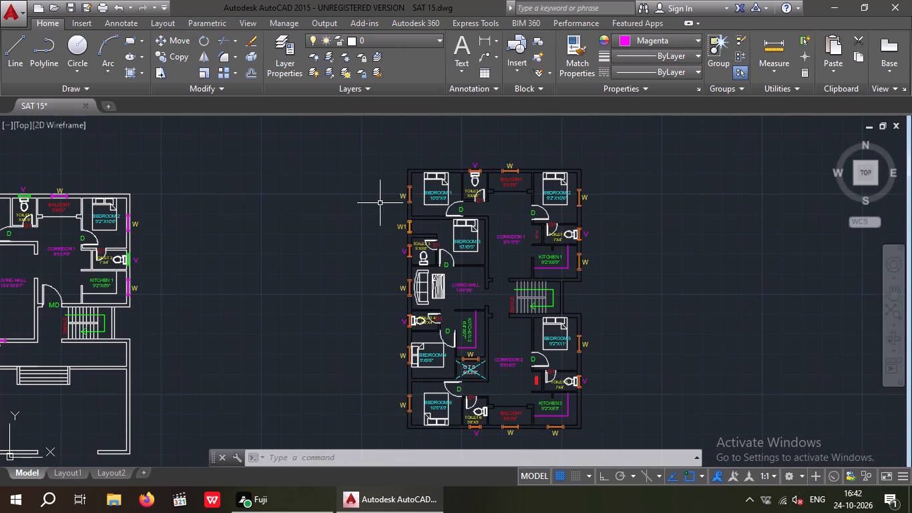
middle_drag(300, 243, 334, 240)
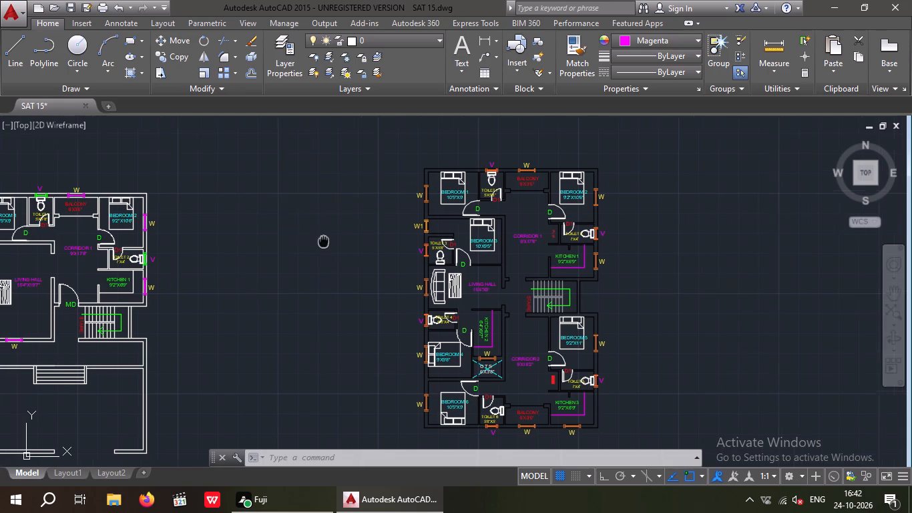
middle_drag(334, 240, 334, 240)
middle_drag(345, 258, 428, 258)
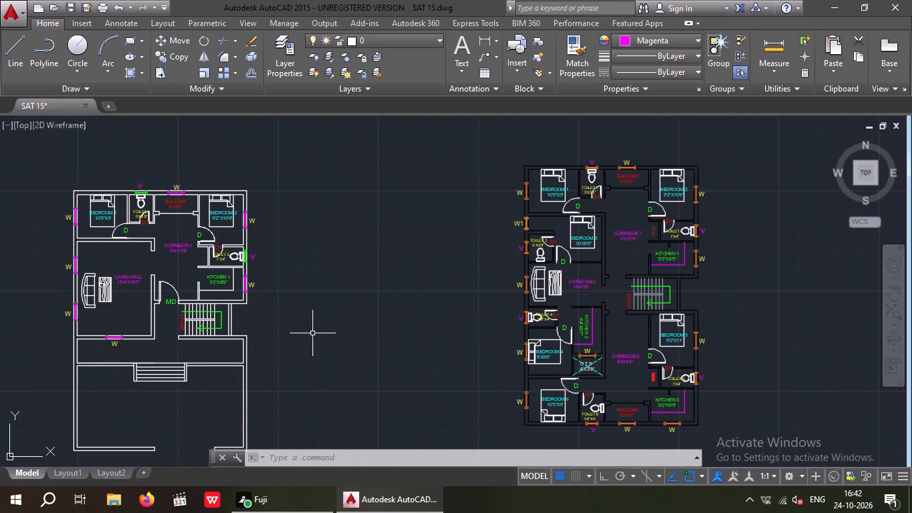
Set the current object colour to cyan for new text.
click(462, 45)
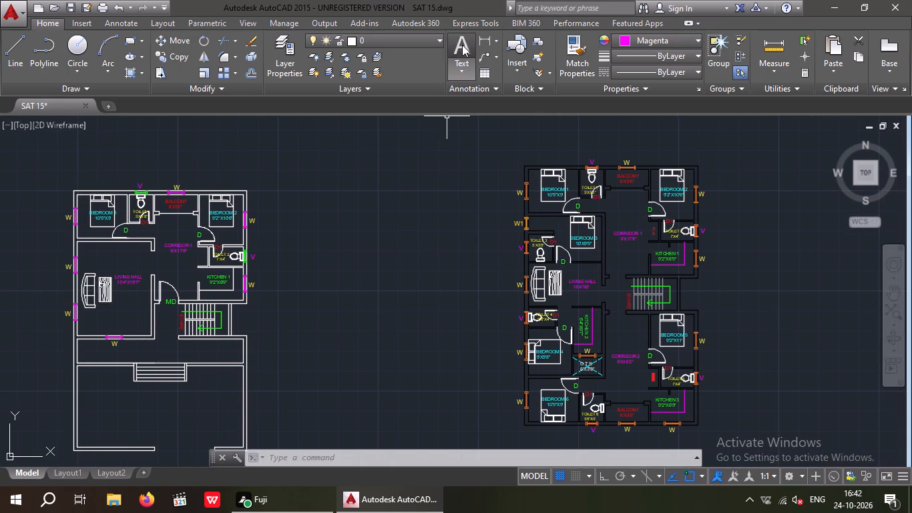
click(639, 40)
click(661, 173)
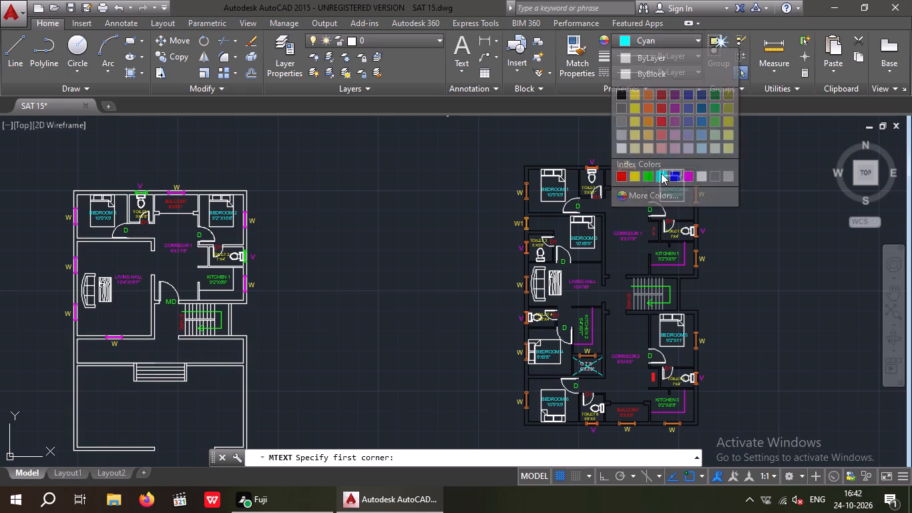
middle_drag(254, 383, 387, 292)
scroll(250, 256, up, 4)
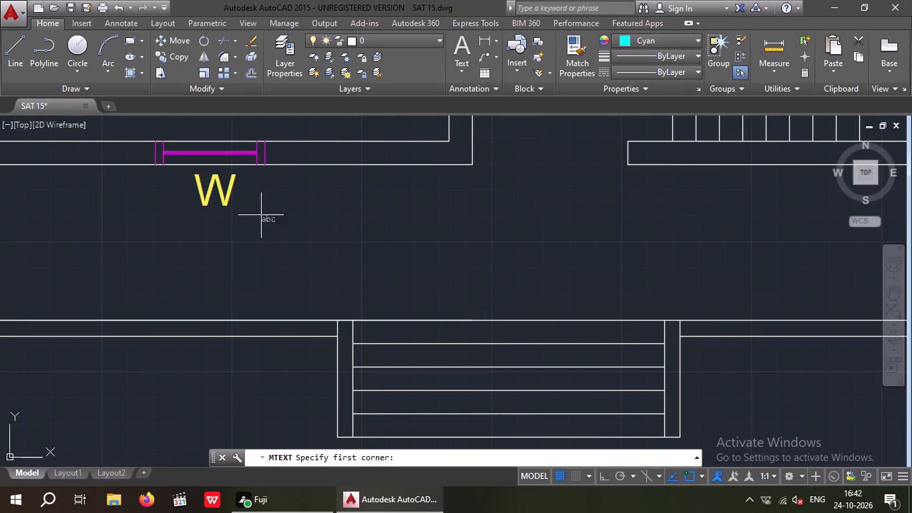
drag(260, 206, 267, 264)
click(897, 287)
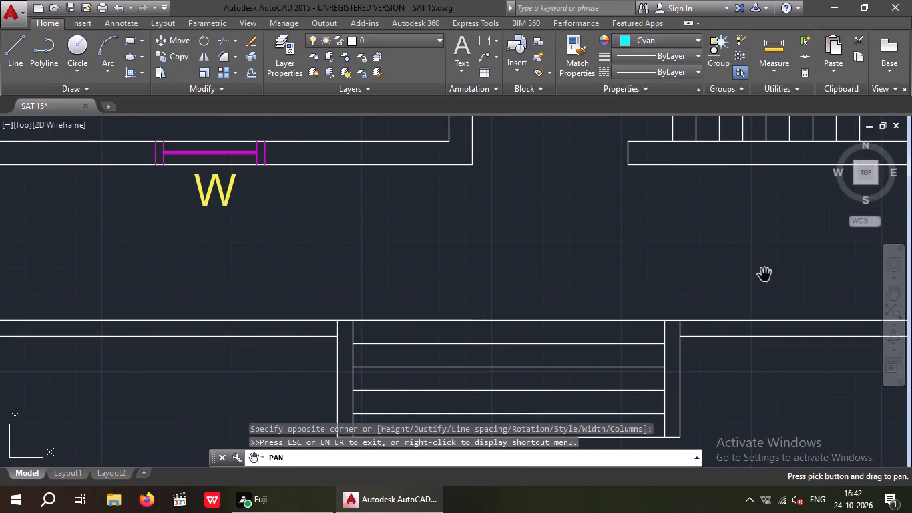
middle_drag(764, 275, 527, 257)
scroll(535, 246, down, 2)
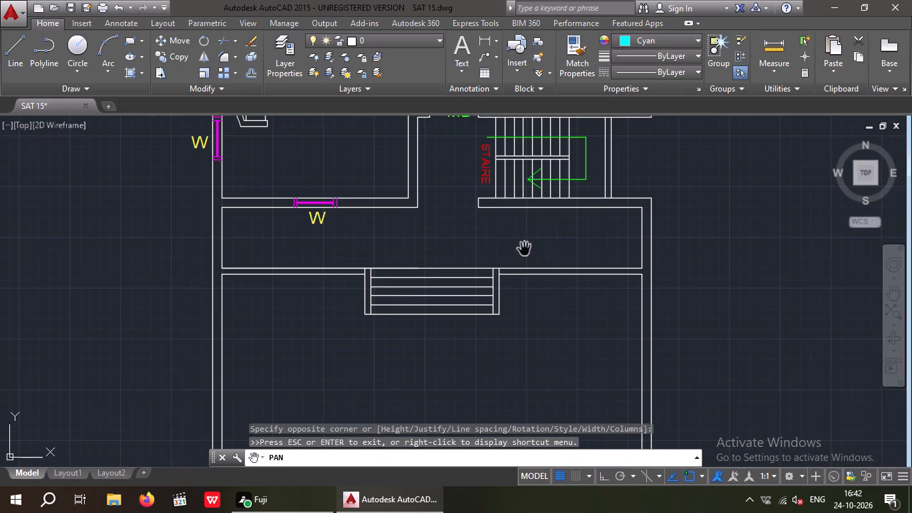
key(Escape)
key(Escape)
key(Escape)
Measure the clear depth of the passage between the living hall and the front steps with a linear dimension.
click(480, 35)
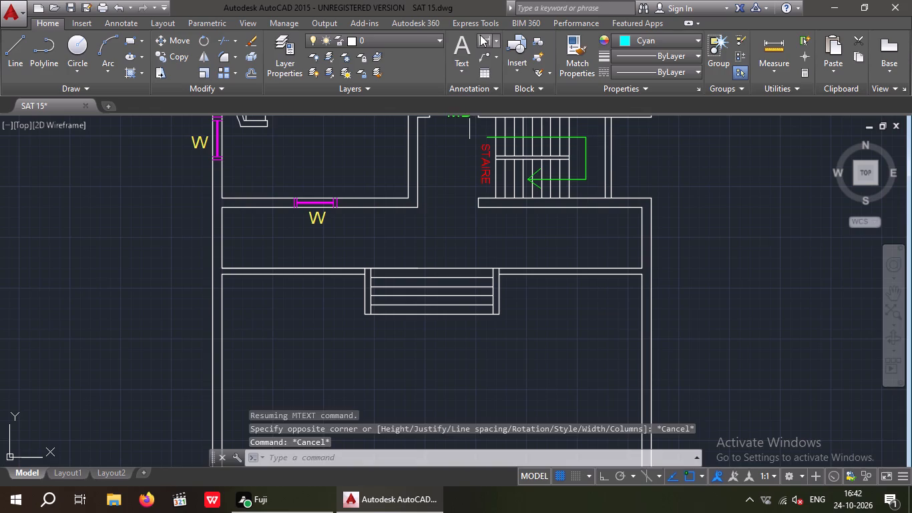
click(220, 204)
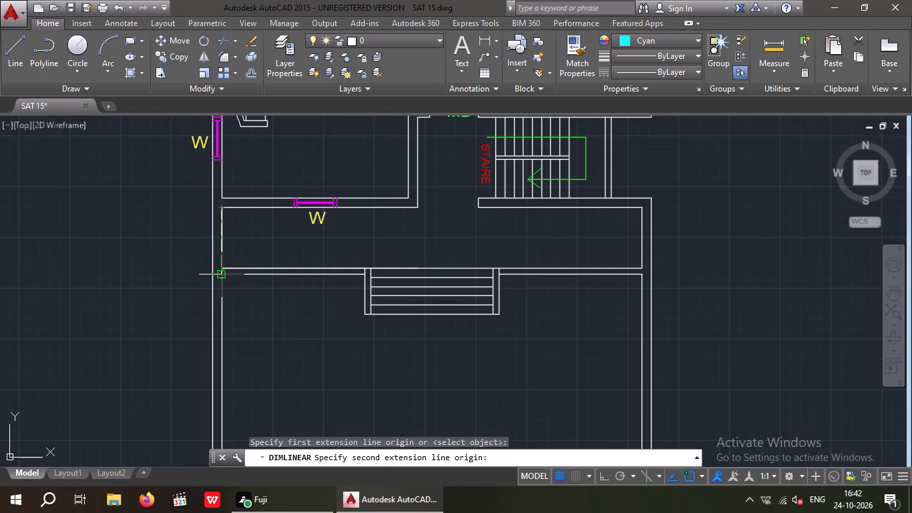
scroll(221, 273, up, 1)
click(219, 265)
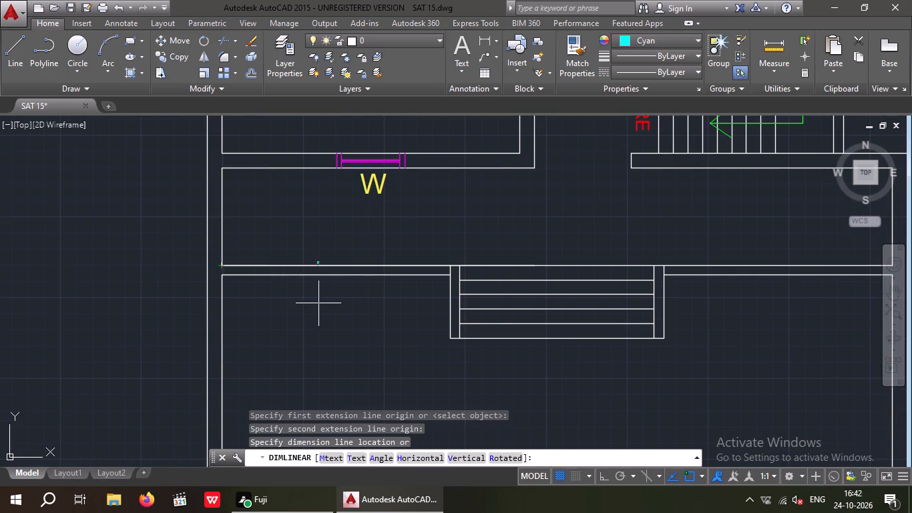
scroll(282, 256, up, 2)
scroll(279, 270, down, 3)
key(Escape)
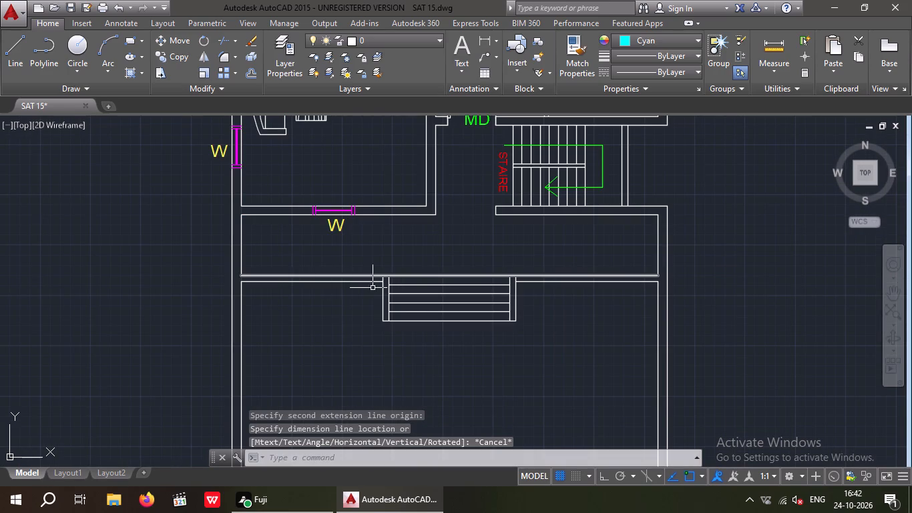
Examine the other floor plans and the centre line diagram beside the white plan.
scroll(344, 295, down, 2)
middle_drag(387, 333, 374, 351)
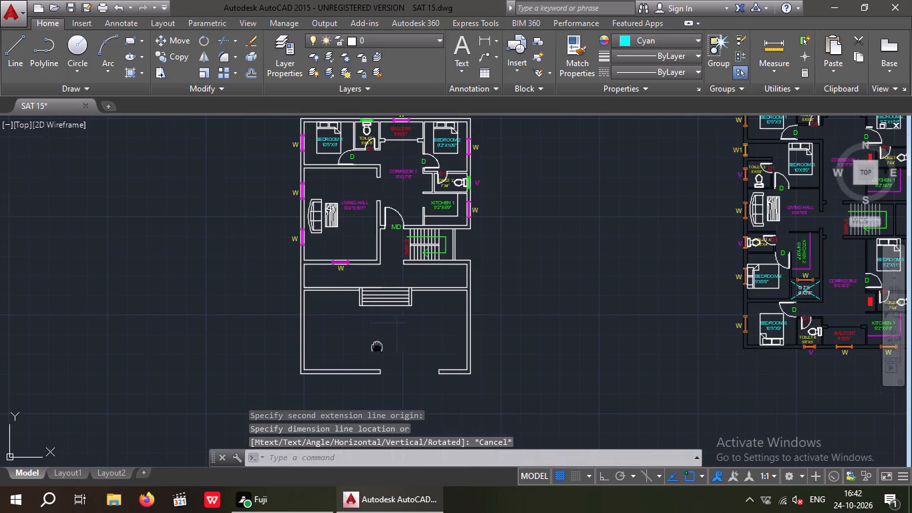
middle_drag(374, 351, 369, 355)
middle_drag(473, 292, 435, 359)
scroll(443, 343, down, 3)
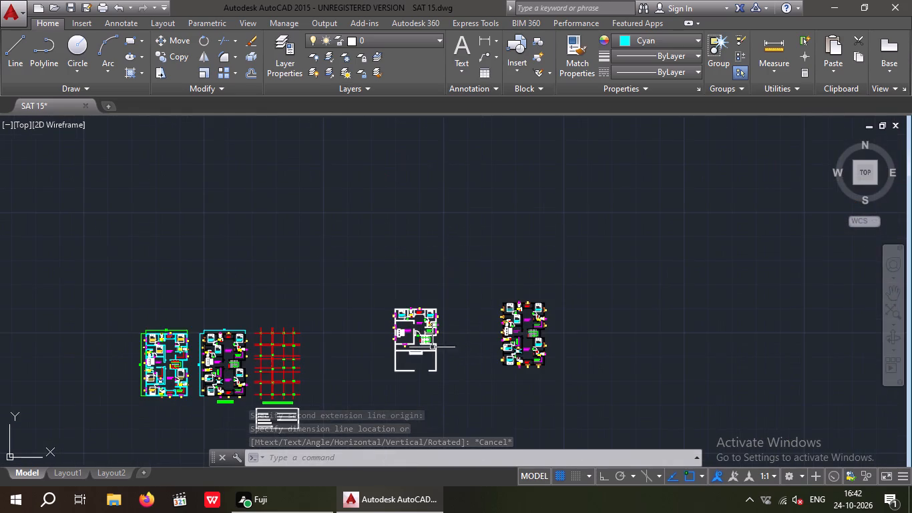
scroll(145, 319, up, 4)
middle_drag(305, 315, 232, 267)
scroll(233, 244, down, 2)
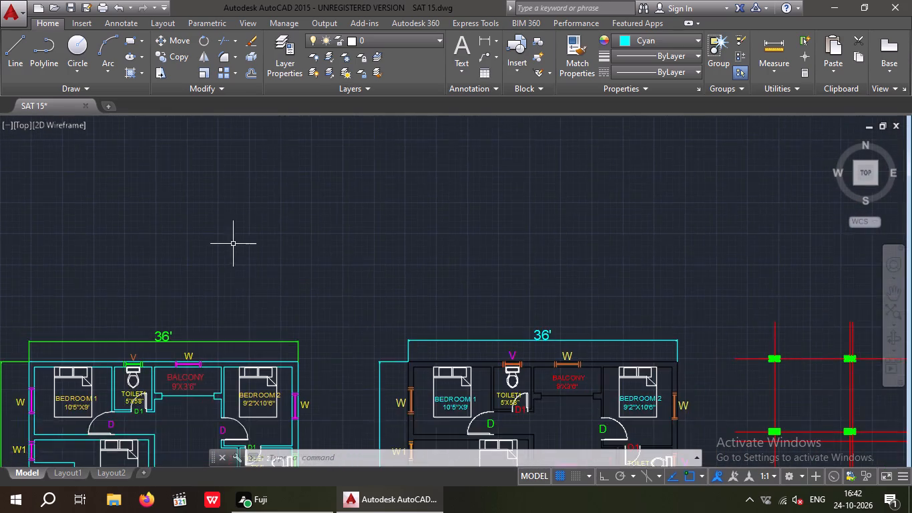
scroll(233, 244, down, 1)
scroll(329, 275, up, 3)
middle_drag(403, 271, 183, 251)
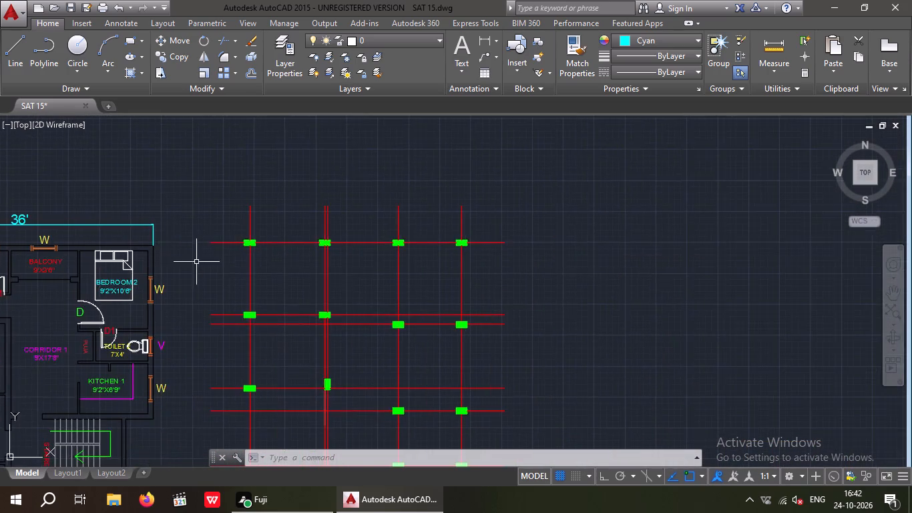
scroll(196, 262, down, 3)
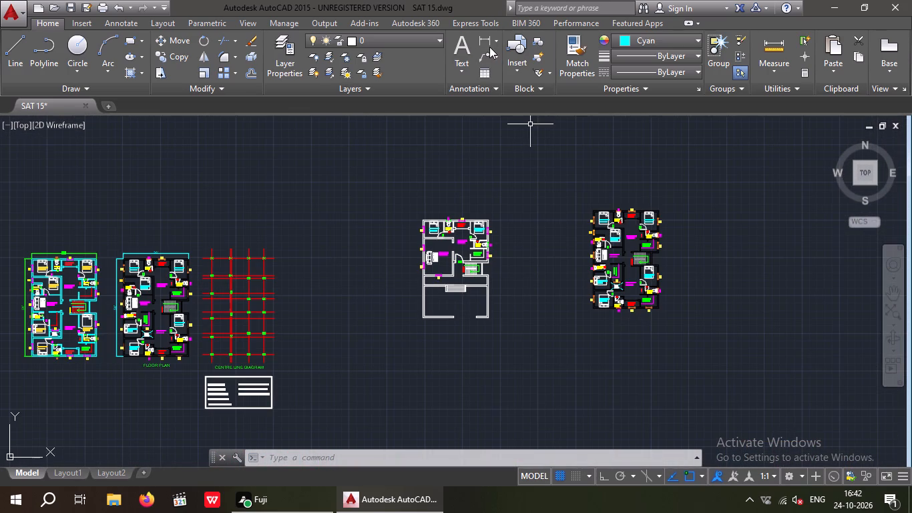
Measure the clear width of the passage above the front steps, wall to wall, with a linear dimension.
click(485, 41)
scroll(429, 323, up, 4)
middle_drag(420, 238, 314, 394)
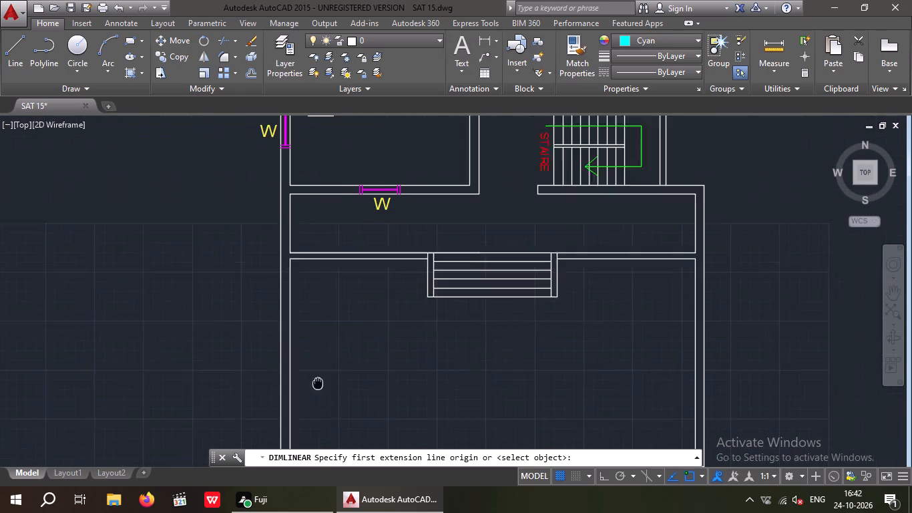
drag(282, 272, 296, 267)
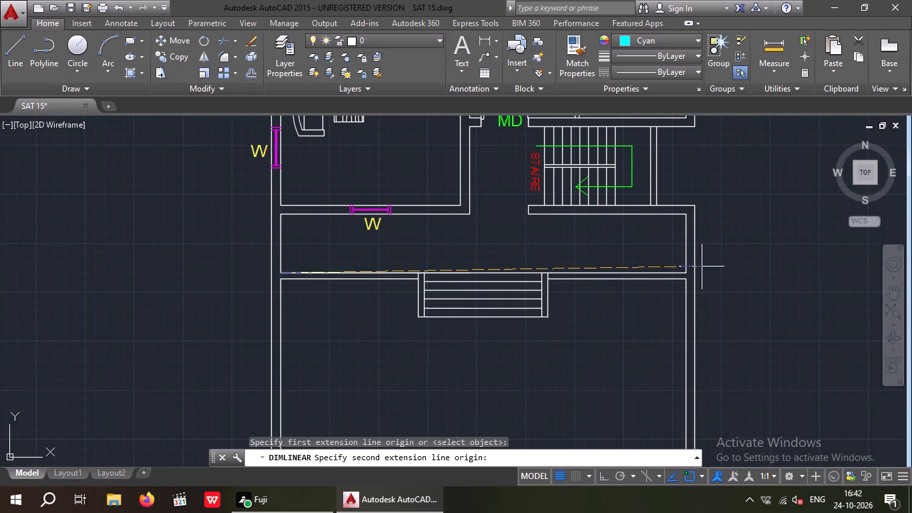
click(685, 276)
middle_drag(656, 248, 662, 276)
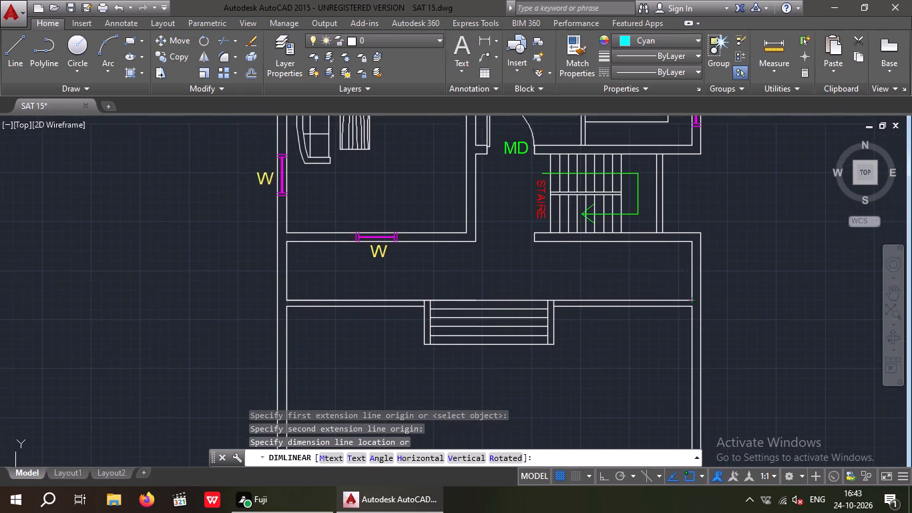
scroll(656, 276, up, 3)
scroll(659, 276, down, 1)
middle_drag(672, 279, 756, 279)
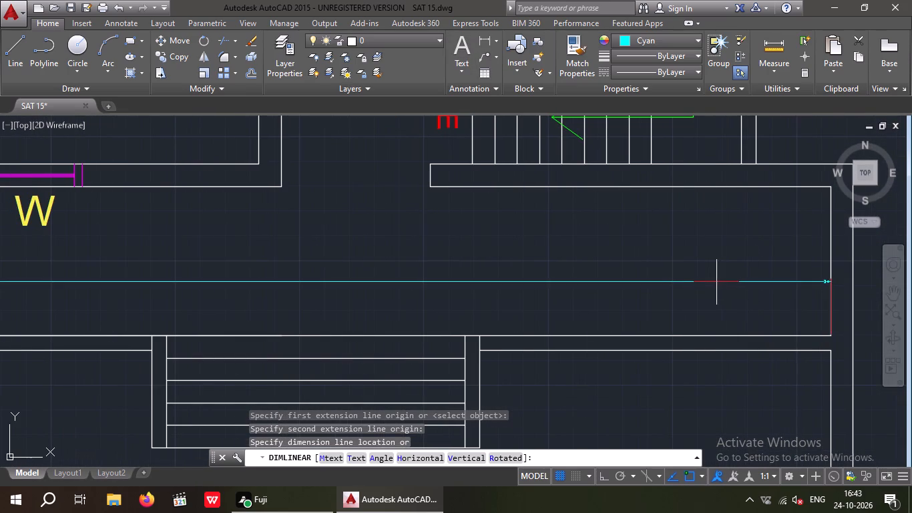
key(Escape)
Start a multiline text in the front passage with 12" text height and enter VARANDHA as its first line.
scroll(676, 281, down, 3)
middle_drag(673, 281, 542, 295)
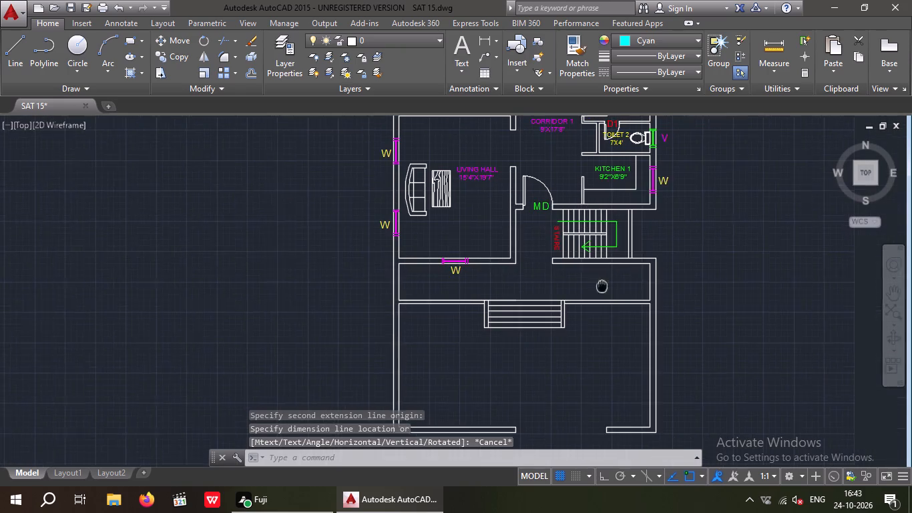
middle_drag(542, 295, 545, 294)
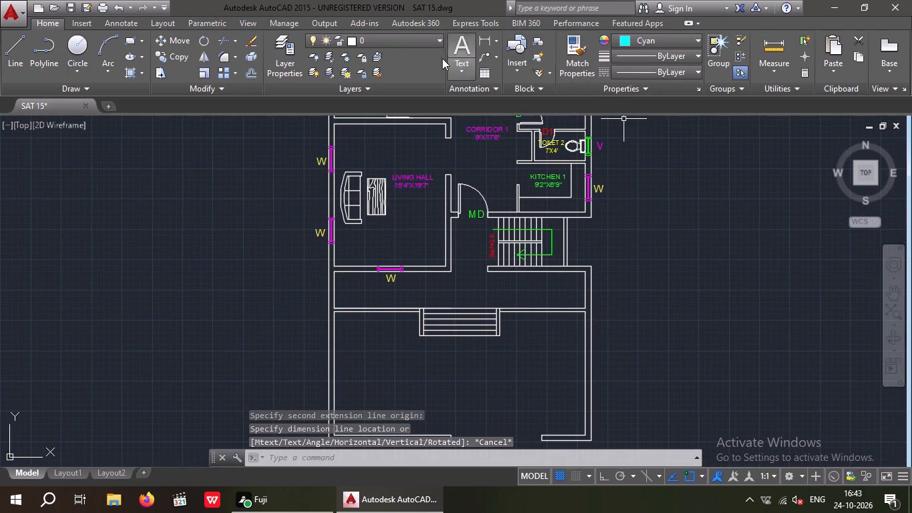
click(455, 49)
drag(411, 286, 423, 295)
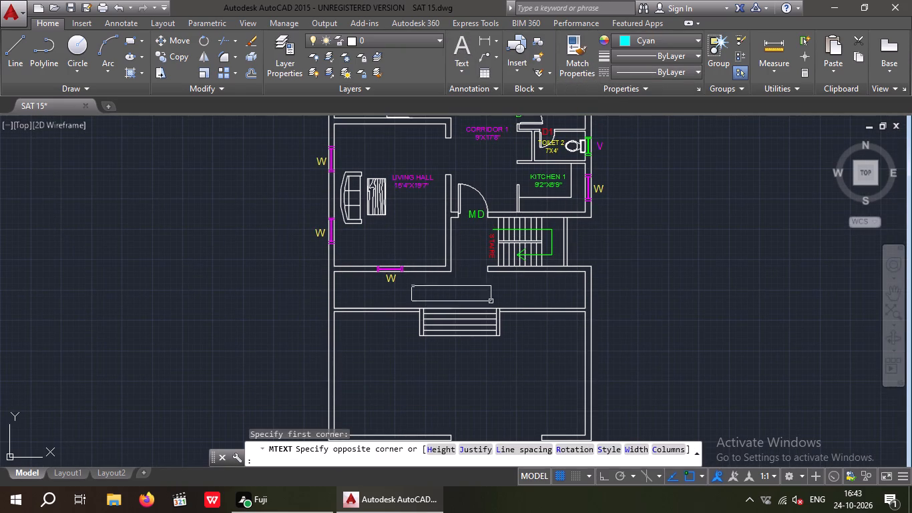
click(693, 303)
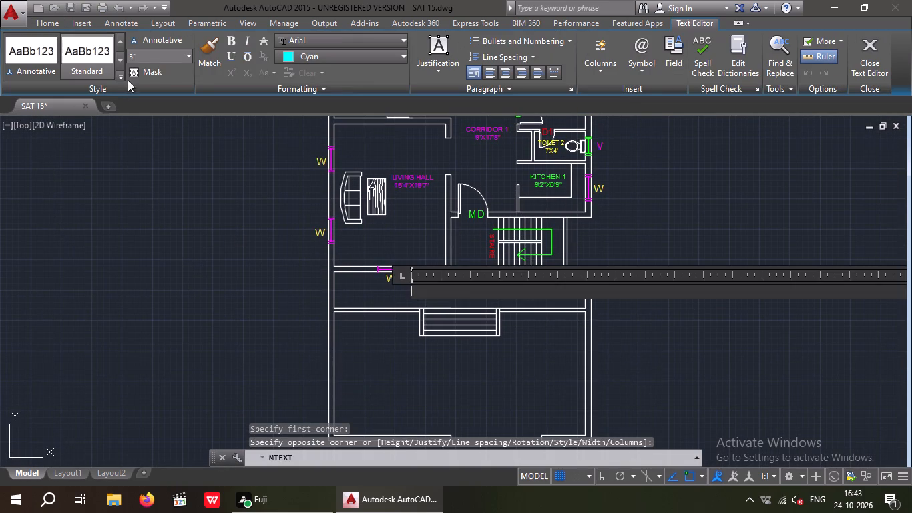
click(145, 54)
text(12)
key(shift+quotedbl)
key(Return)
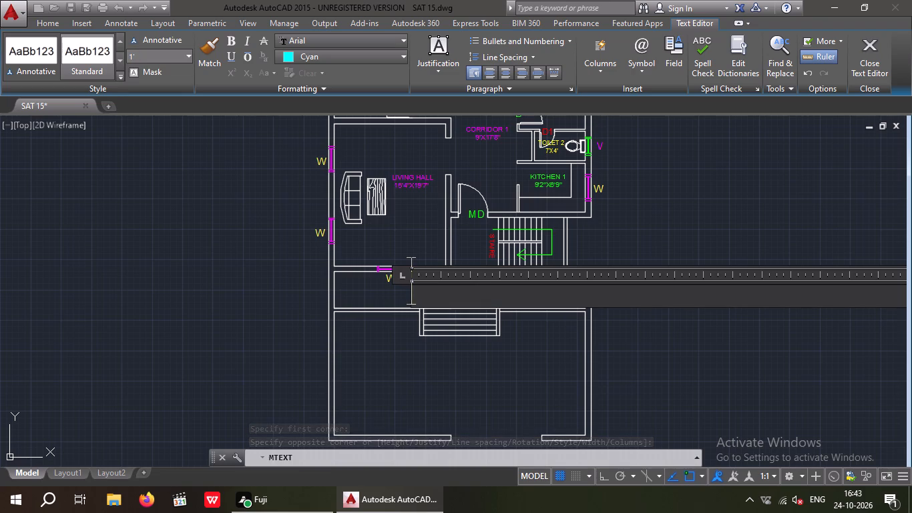
key(v)
text(ARA)
text(NDHA)
key(Return)
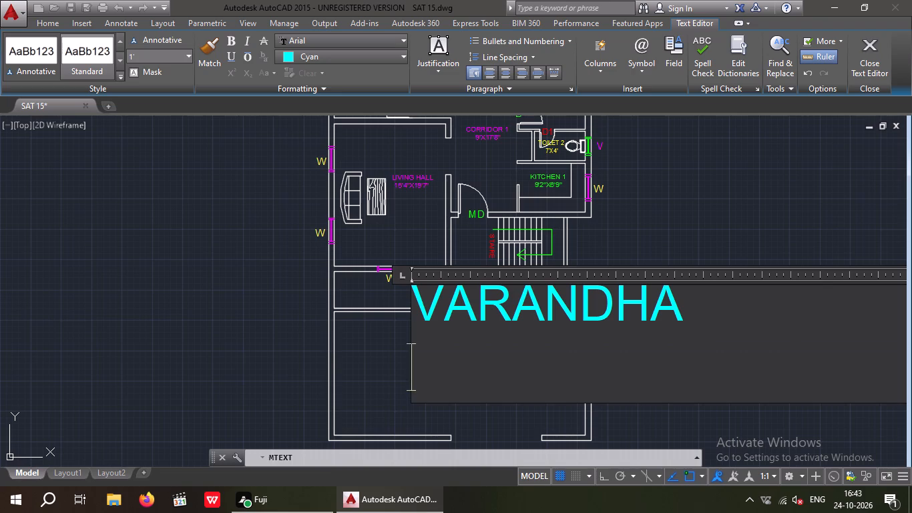
Add the size 34'6"X5' as the second line of the VARANDHA text, indented by three spaces, and finish the text.
text(34)
text('6)
key(shift+quotedbl)
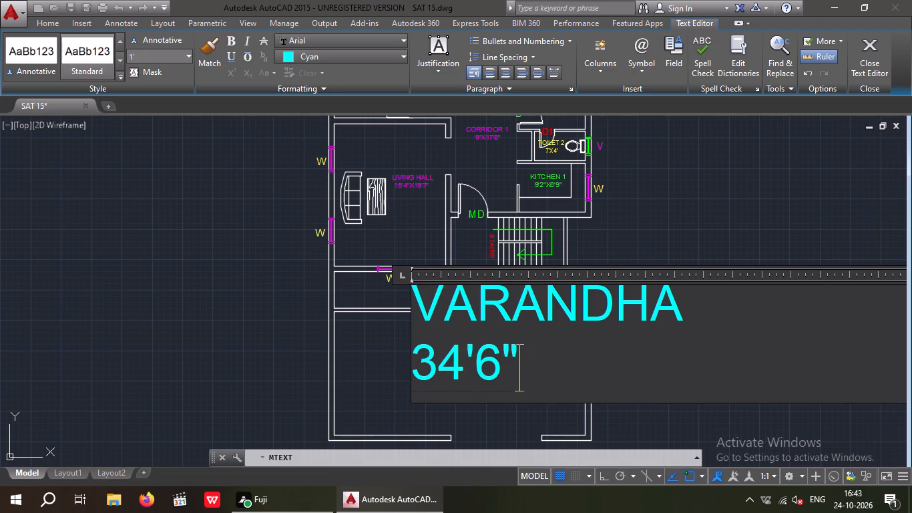
text(5')
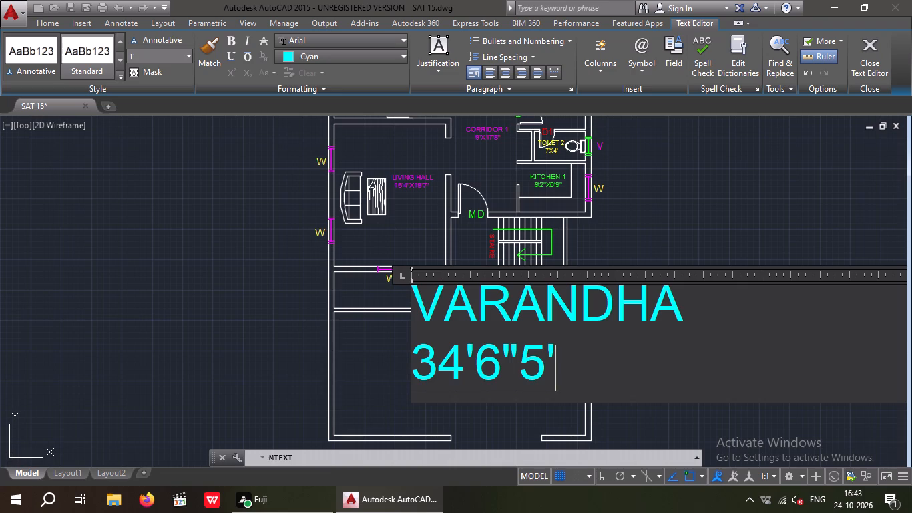
key(Left)
key(Left)
key(x)
key(Left)
key(Left)
key(Left)
key(Left)
key(Left)
key(Left)
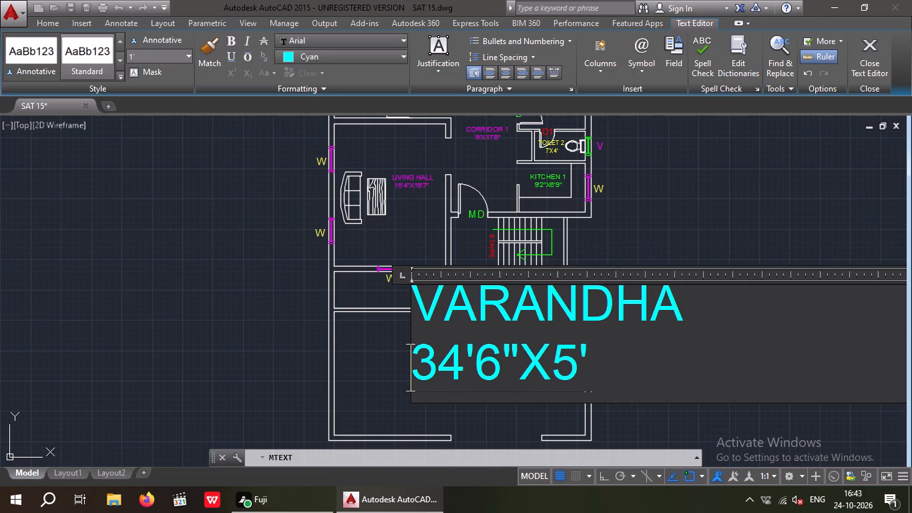
key(space)
key(space)
key(space)
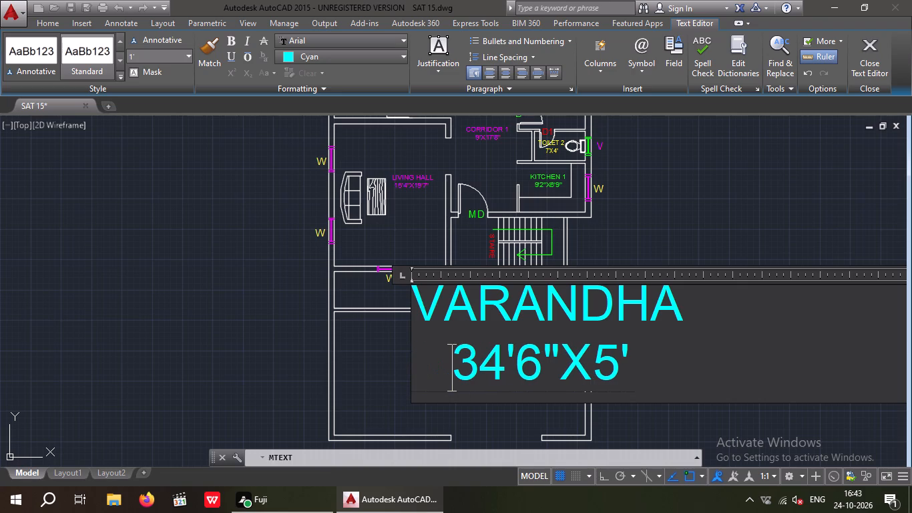
click(708, 228)
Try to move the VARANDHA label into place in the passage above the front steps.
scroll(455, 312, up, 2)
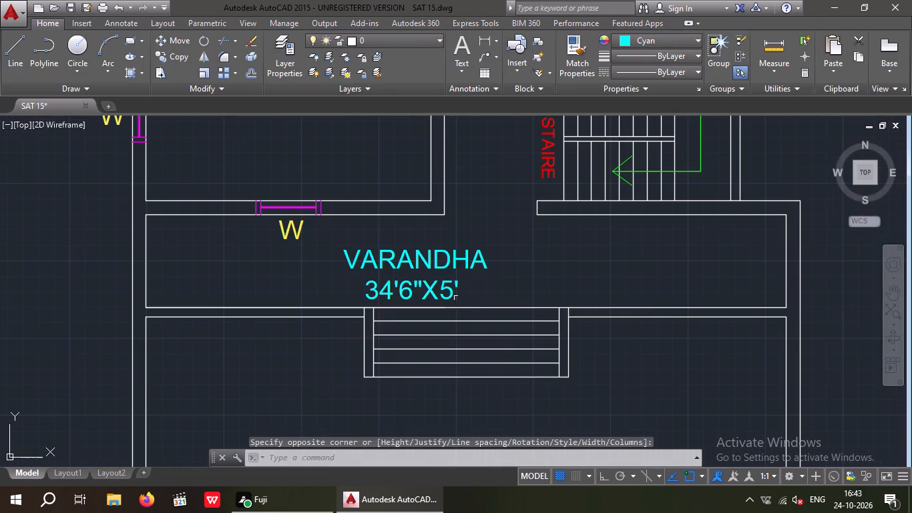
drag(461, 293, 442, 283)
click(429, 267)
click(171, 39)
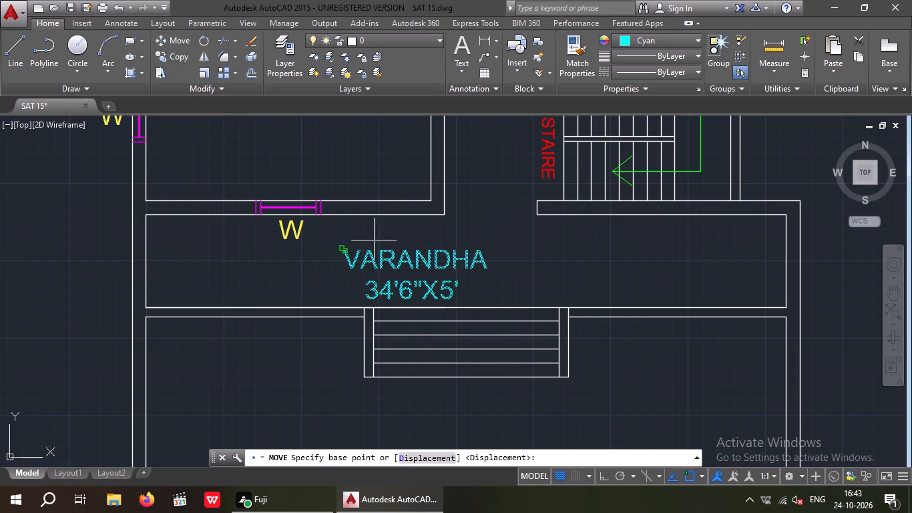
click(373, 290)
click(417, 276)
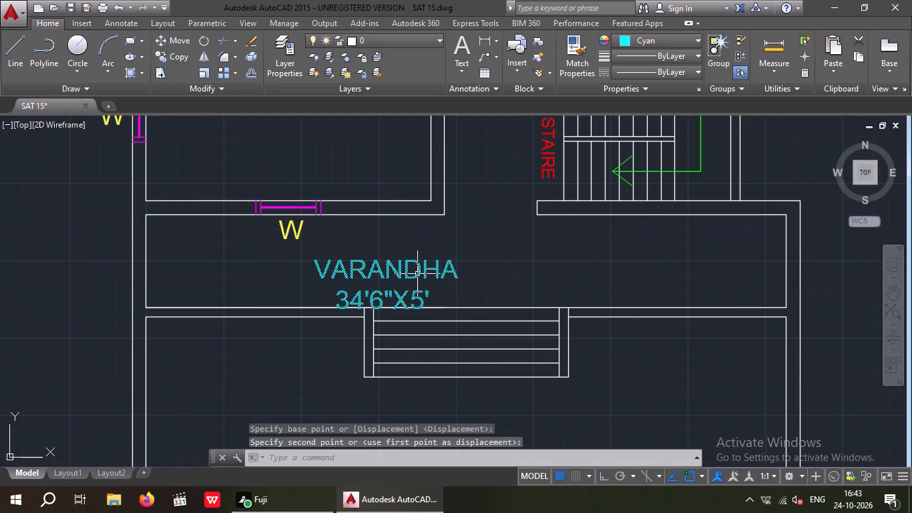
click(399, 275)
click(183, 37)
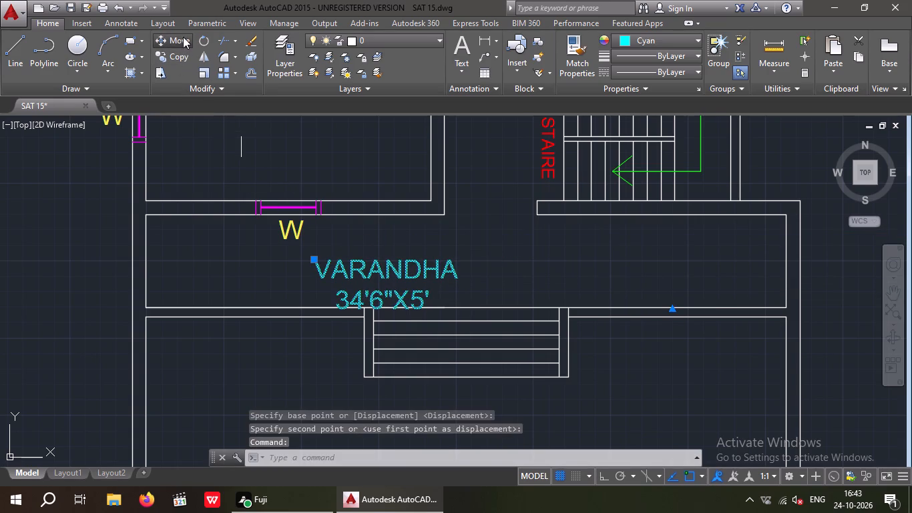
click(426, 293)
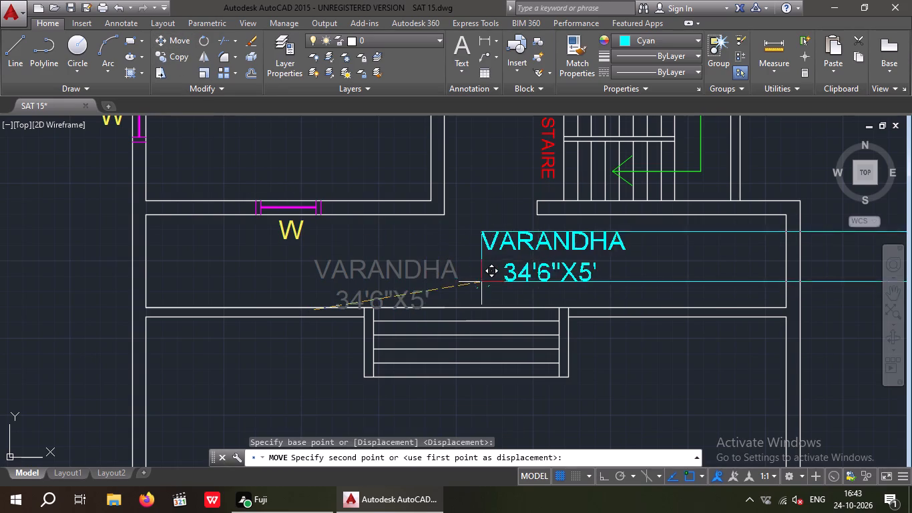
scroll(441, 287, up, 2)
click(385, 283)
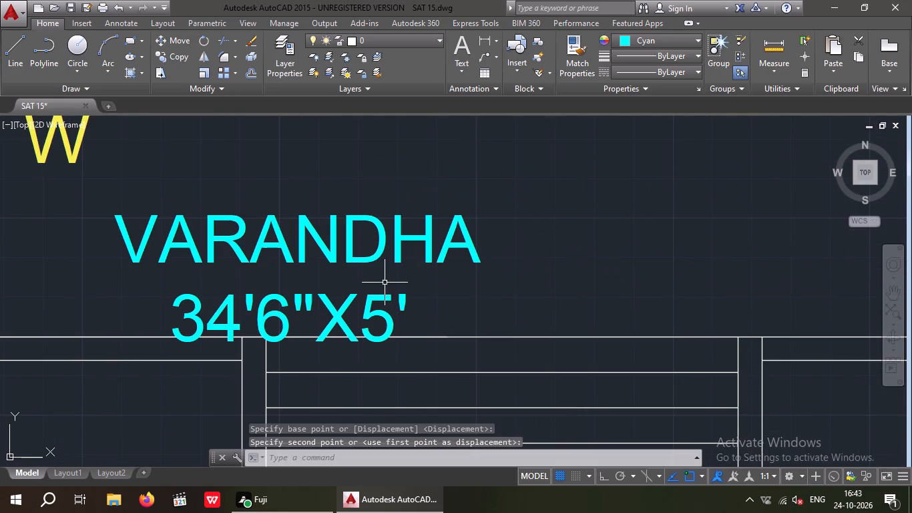
Move the VARANDHA label to the middle of the passage, clear of the walls and above the front steps.
drag(449, 255, 439, 255)
click(426, 255)
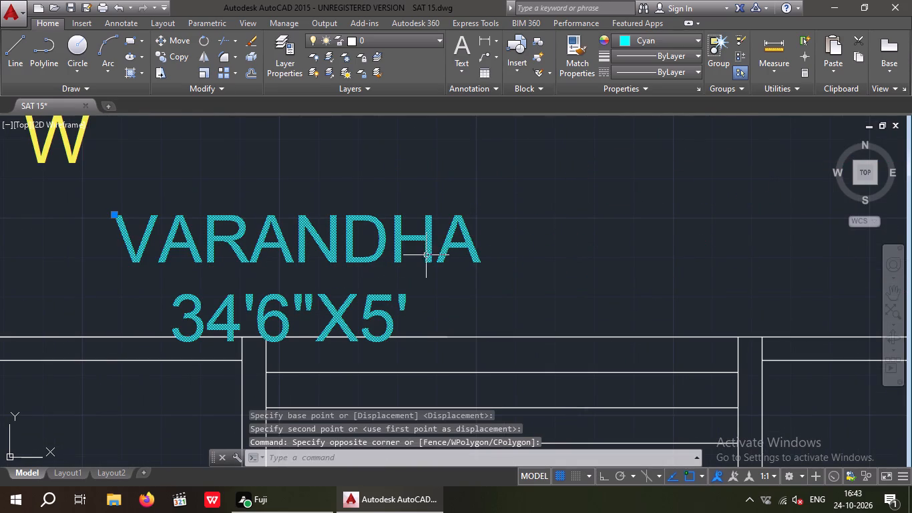
click(167, 40)
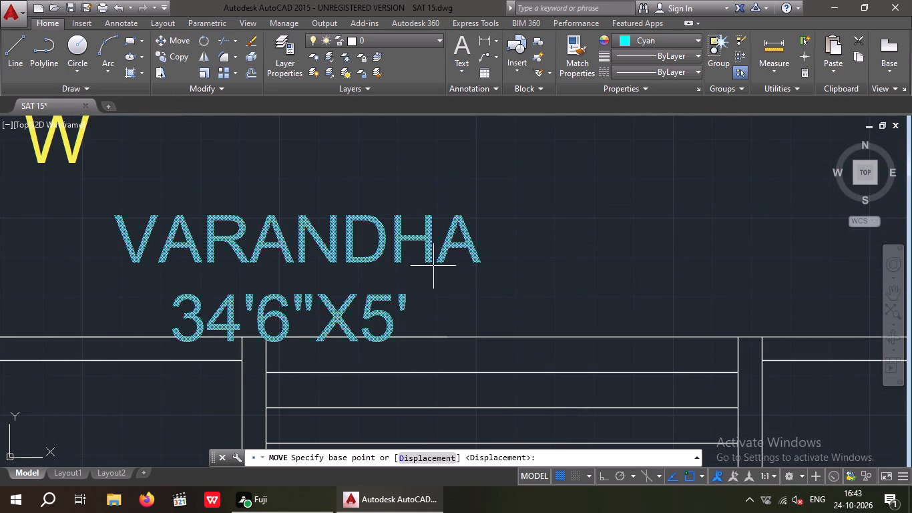
click(433, 266)
middle_drag(518, 239, 330, 357)
scroll(378, 329, down, 1)
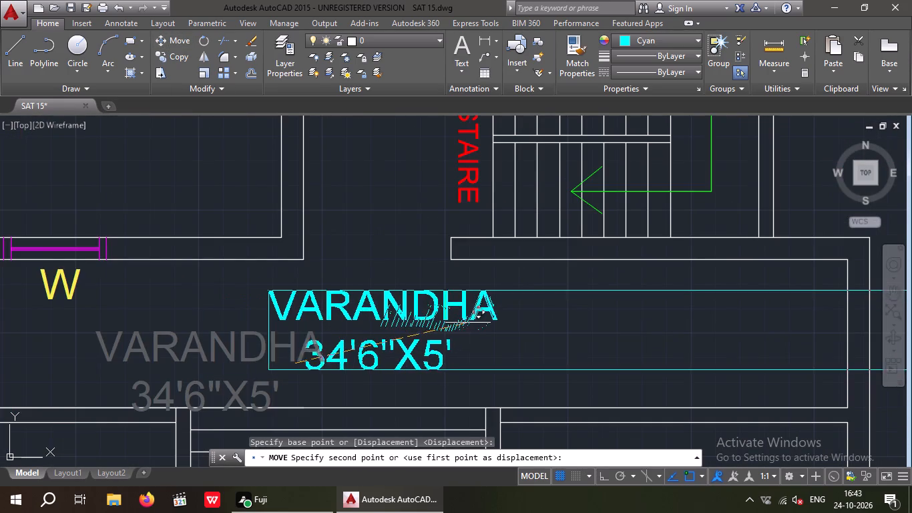
scroll(467, 325, up, 1)
click(447, 329)
Start a green multiline text with 13" text height in the open area below the front steps.
scroll(467, 305, down, 3)
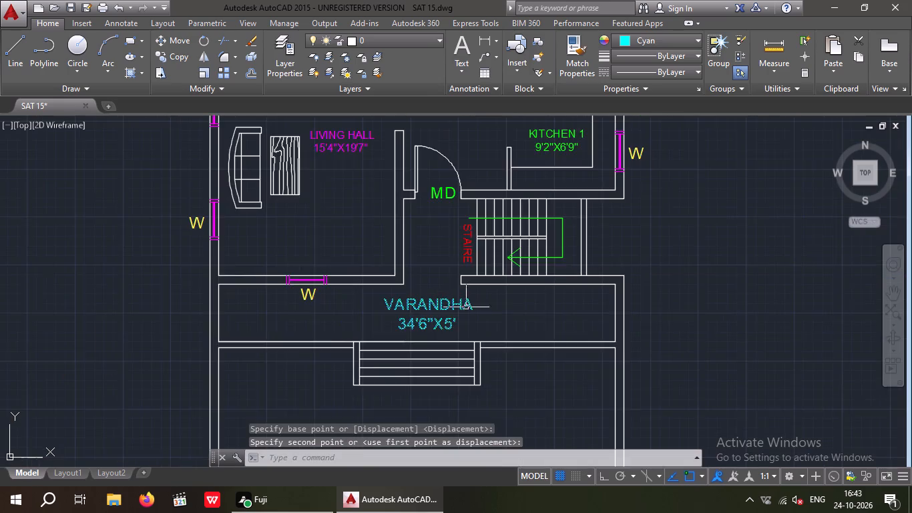
middle_drag(463, 314, 433, 260)
click(466, 41)
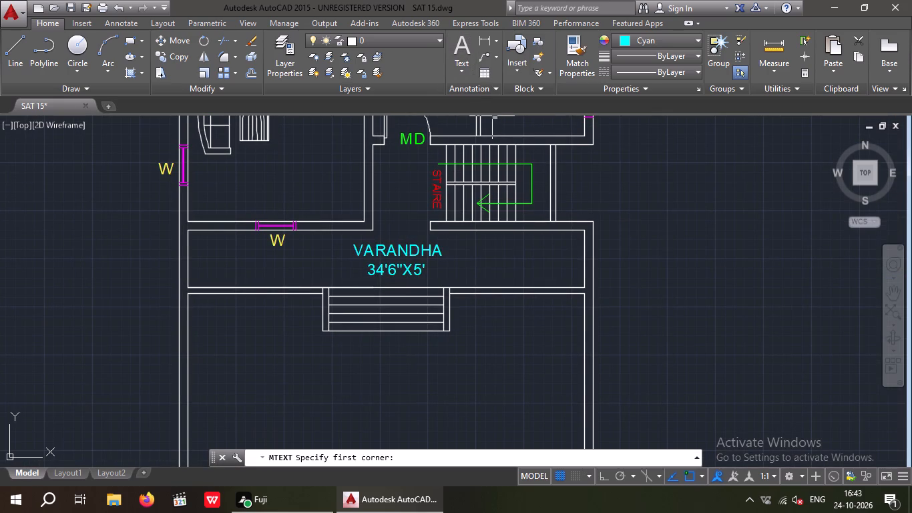
middle_drag(385, 357, 397, 300)
drag(363, 275, 376, 302)
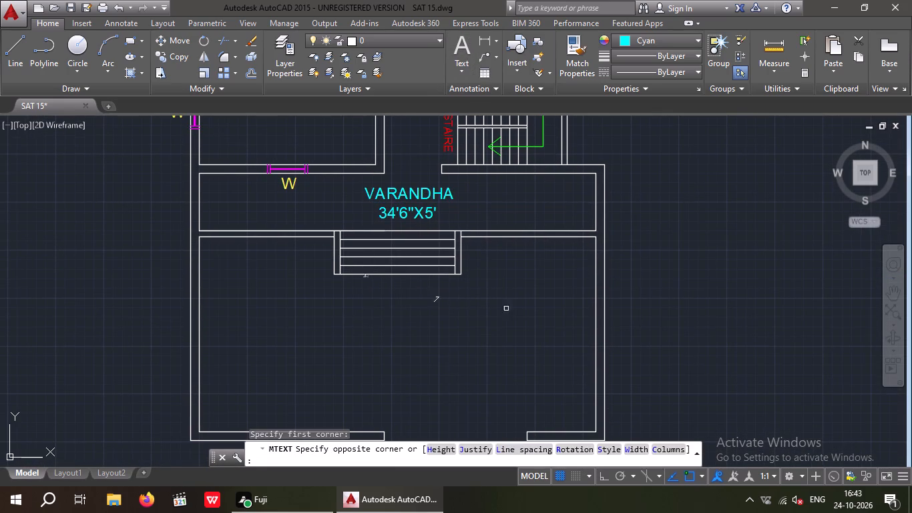
click(512, 307)
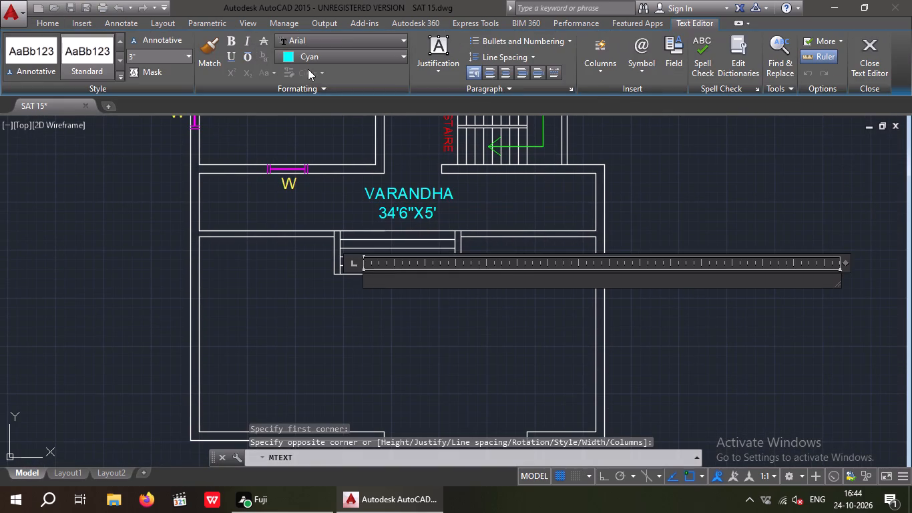
click(312, 59)
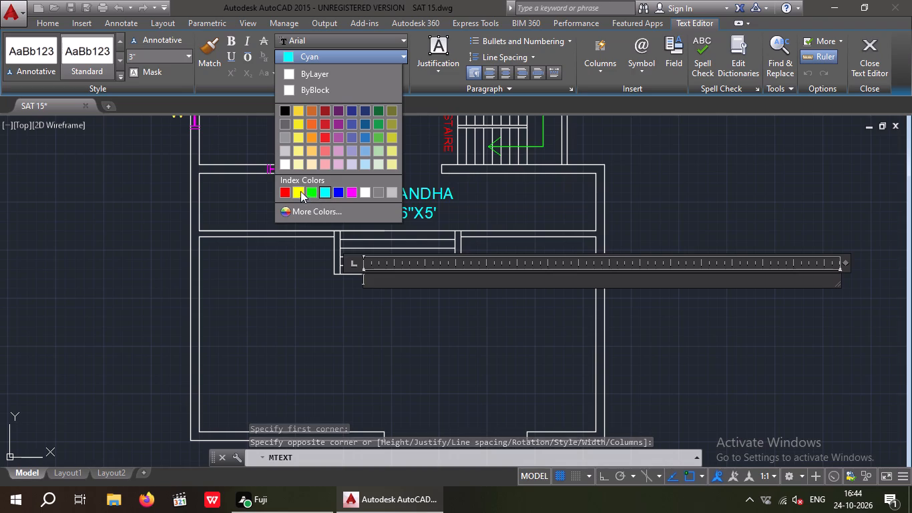
click(316, 191)
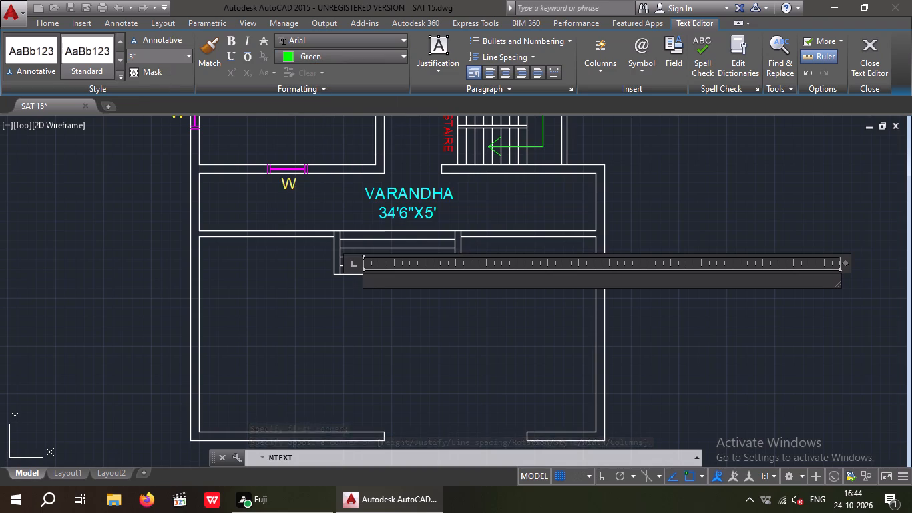
click(167, 60)
text(13)
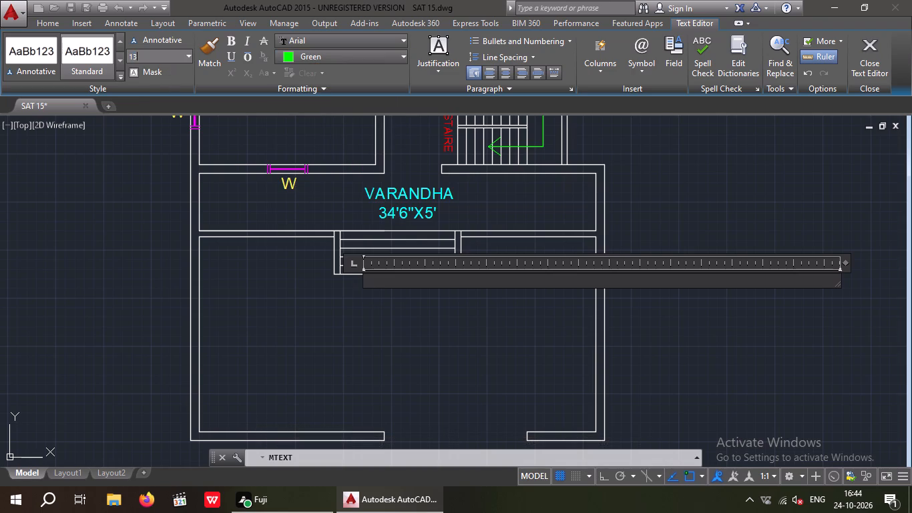
key(shift+quotedbl)
key(Return)
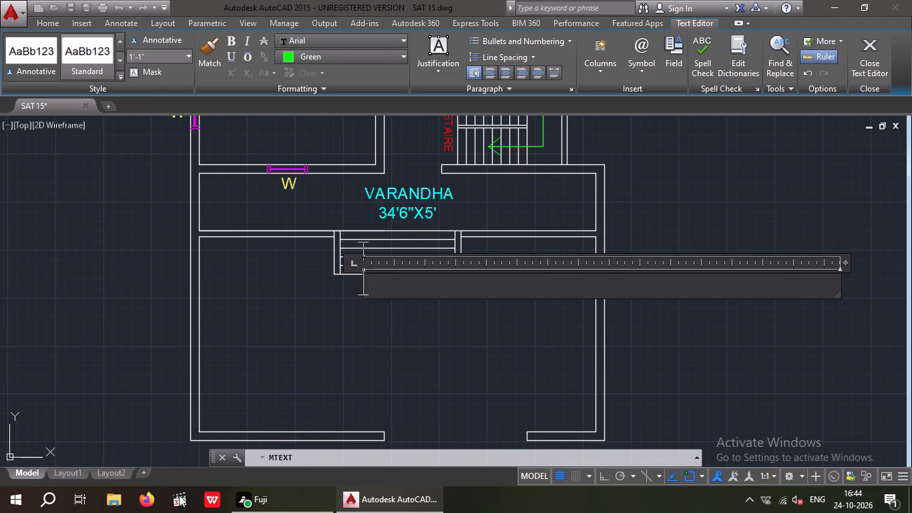
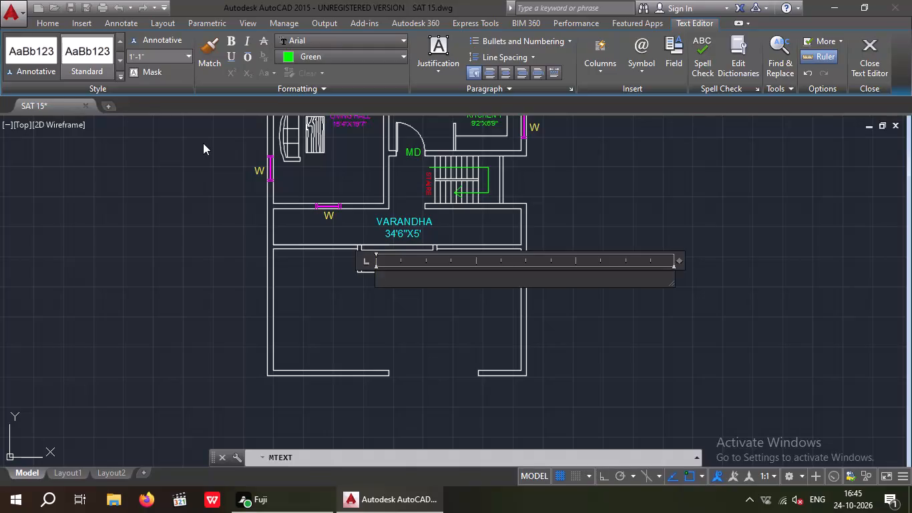
Enter STEPS as the content of the green multiline text and finish the text.
text(STE)
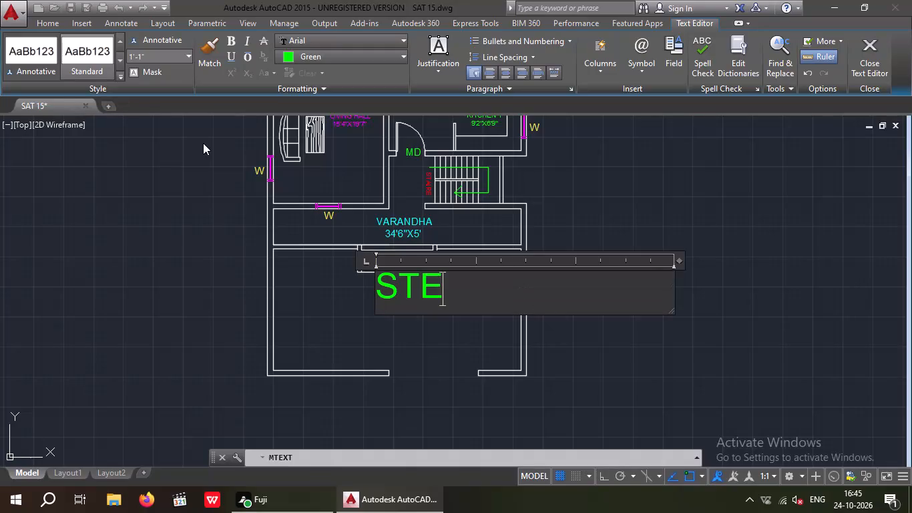
text(PD)
key(BackSpace)
key(s)
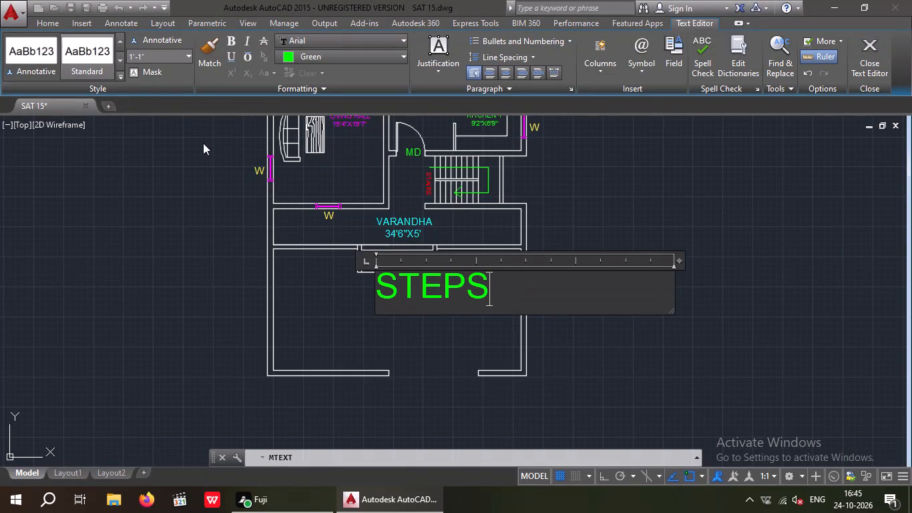
click(359, 300)
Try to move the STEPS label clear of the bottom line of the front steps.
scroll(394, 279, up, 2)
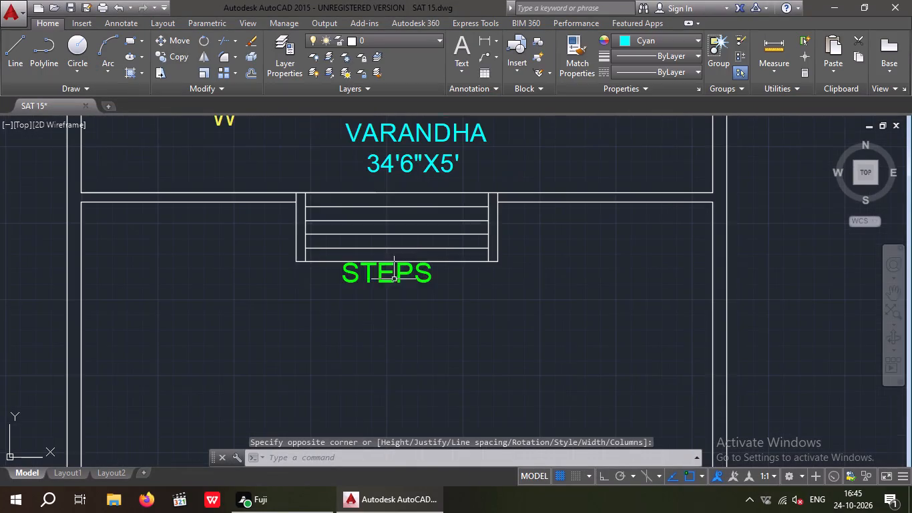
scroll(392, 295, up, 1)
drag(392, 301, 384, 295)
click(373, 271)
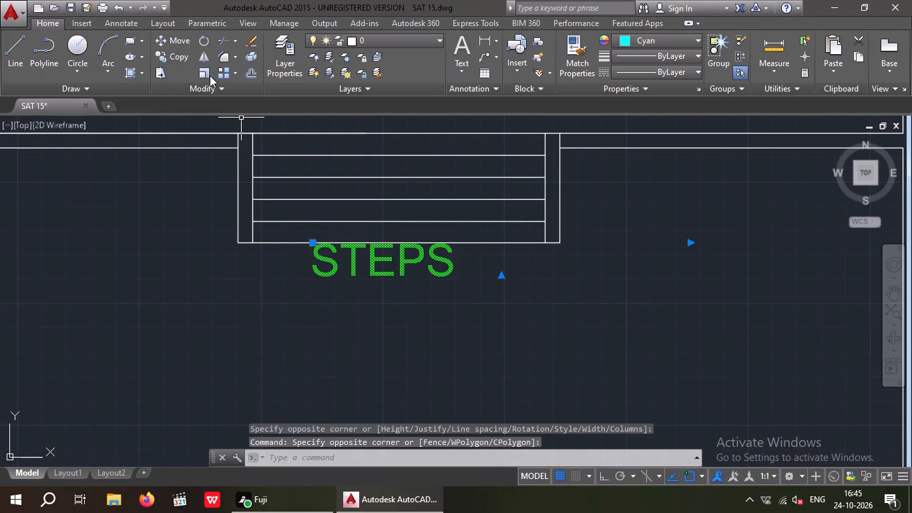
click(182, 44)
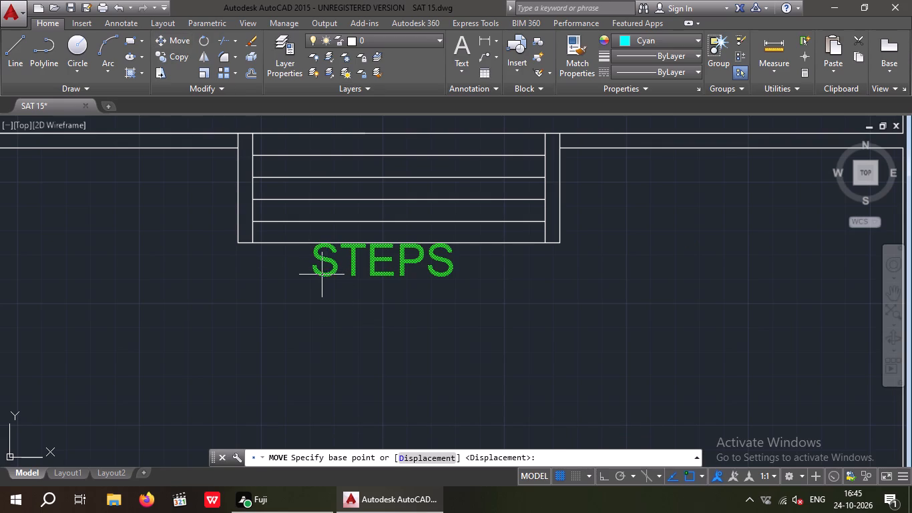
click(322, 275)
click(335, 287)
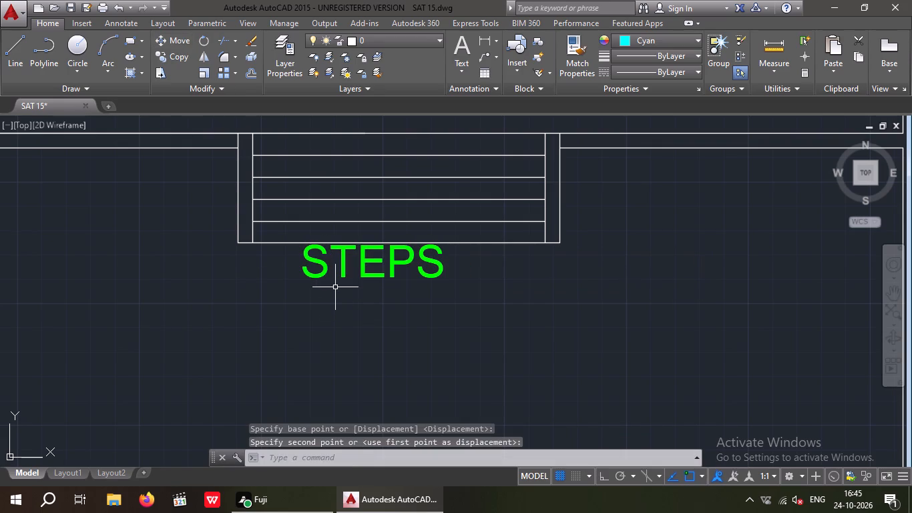
Move the STEPS label down so it sits centrally below the front steps with a gap to their bottom line.
drag(348, 289, 323, 281)
click(313, 274)
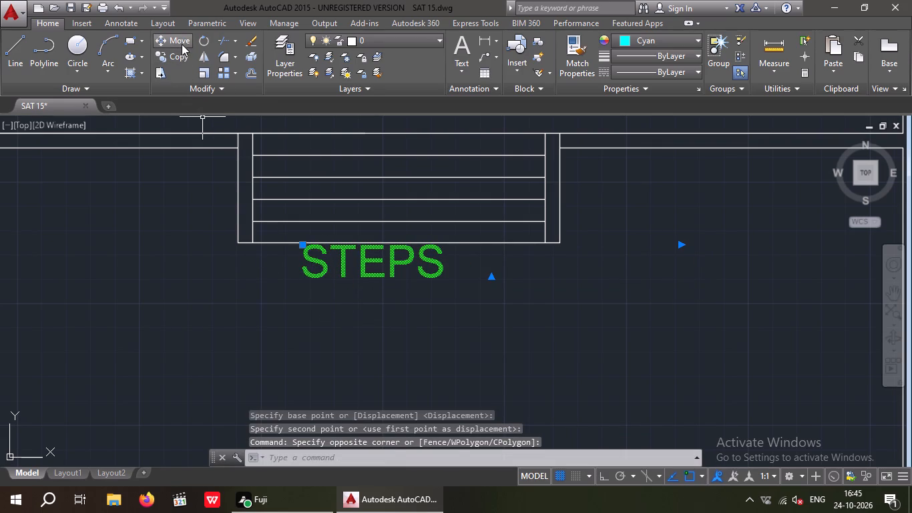
click(185, 40)
scroll(328, 273, up, 3)
click(266, 291)
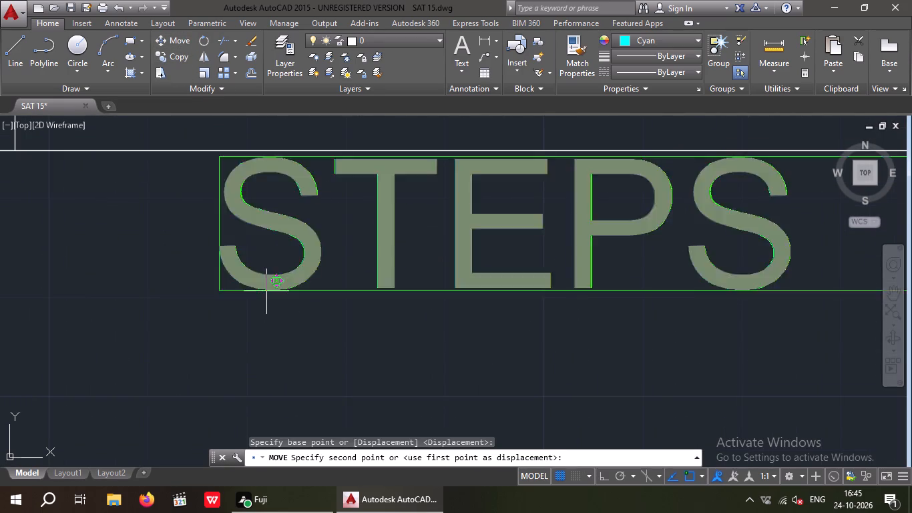
middle_drag(291, 340, 184, 341)
scroll(211, 353, down, 1)
scroll(269, 341, up, 2)
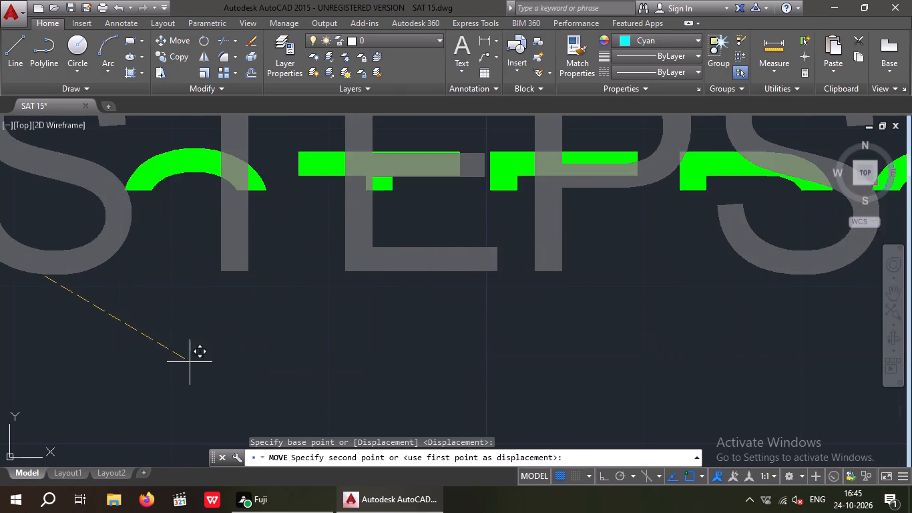
click(190, 362)
scroll(196, 360, down, 4)
middle_drag(233, 363, 272, 336)
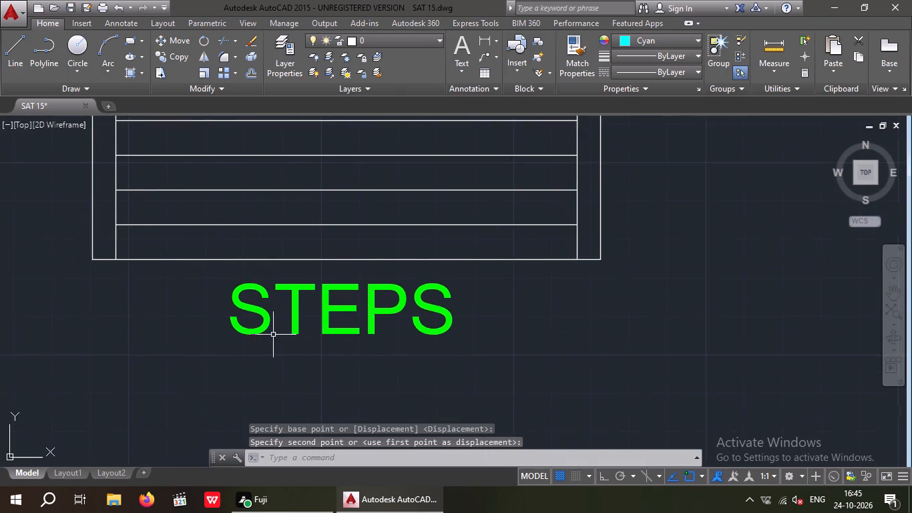
Measure the front area's inside depth along its left wall with a temporary linear dimension, then discard the dimension.
scroll(280, 324, down, 3)
middle_drag(281, 325, 291, 320)
scroll(294, 319, down, 1)
middle_drag(292, 317, 279, 288)
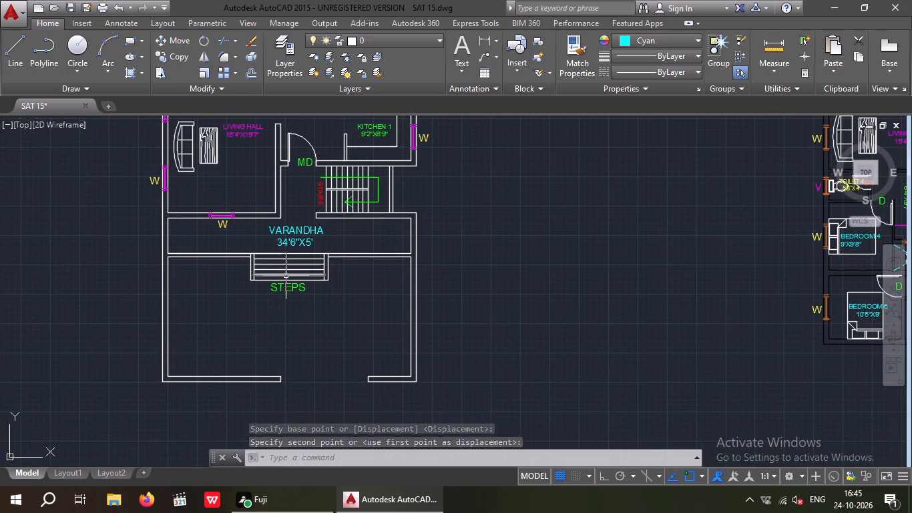
click(482, 44)
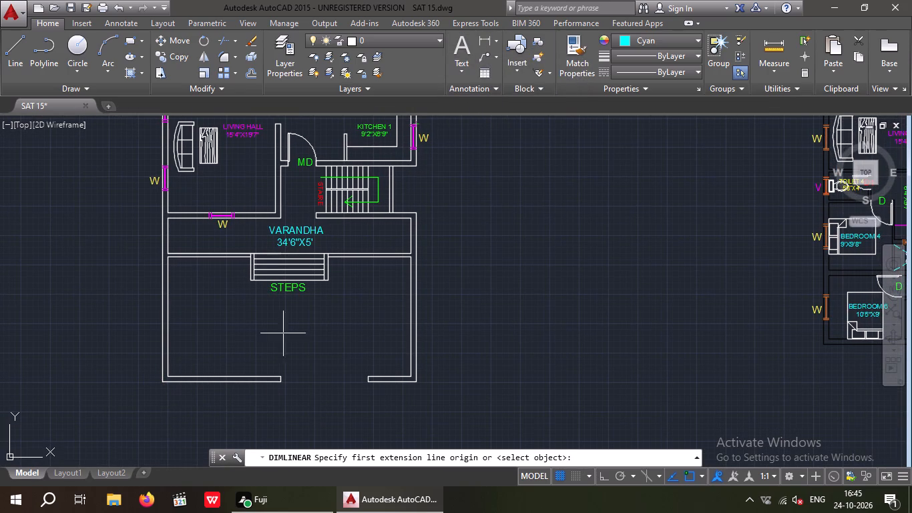
scroll(166, 263, up, 2)
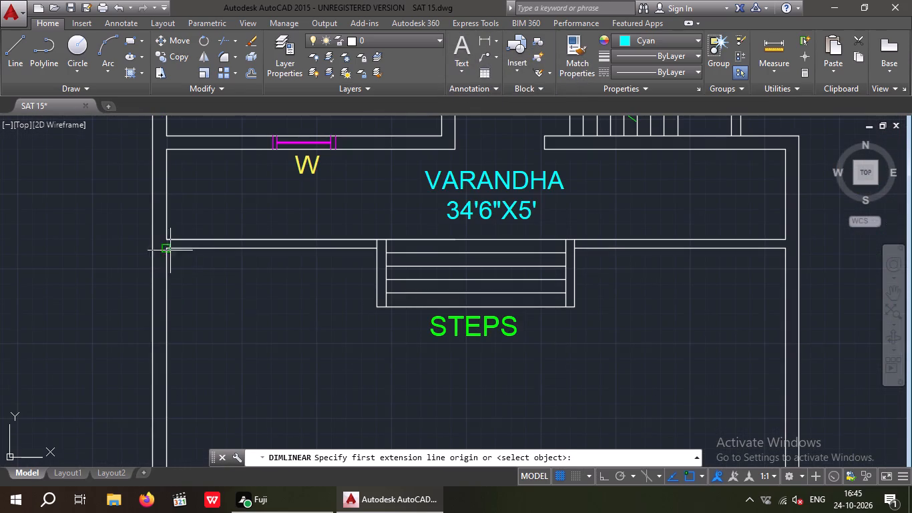
click(165, 250)
scroll(166, 253, down, 2)
scroll(164, 353, up, 2)
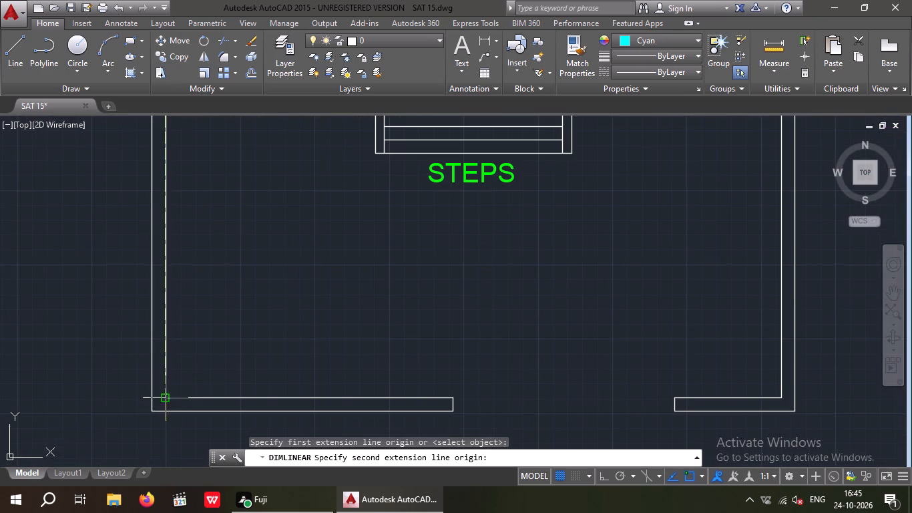
drag(166, 399, 184, 395)
middle_drag(242, 343, 238, 373)
scroll(242, 301, up, 2)
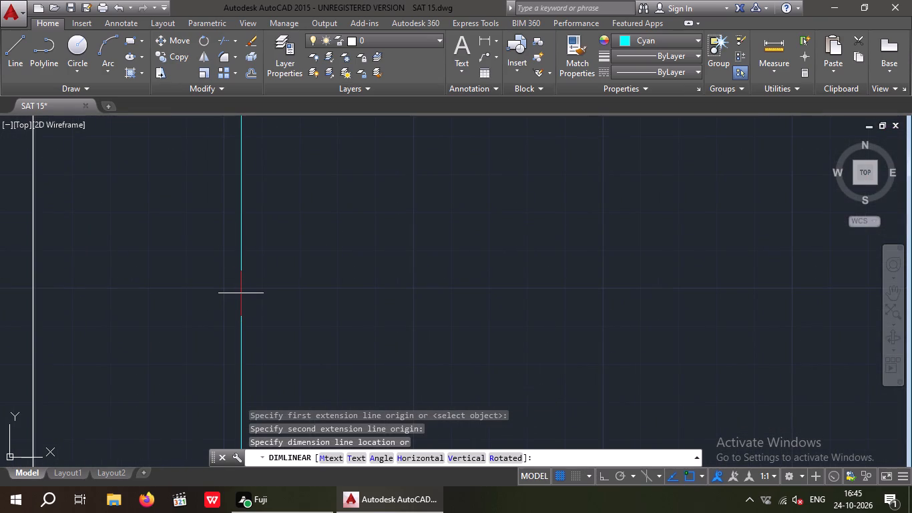
key(Escape)
scroll(243, 291, down, 3)
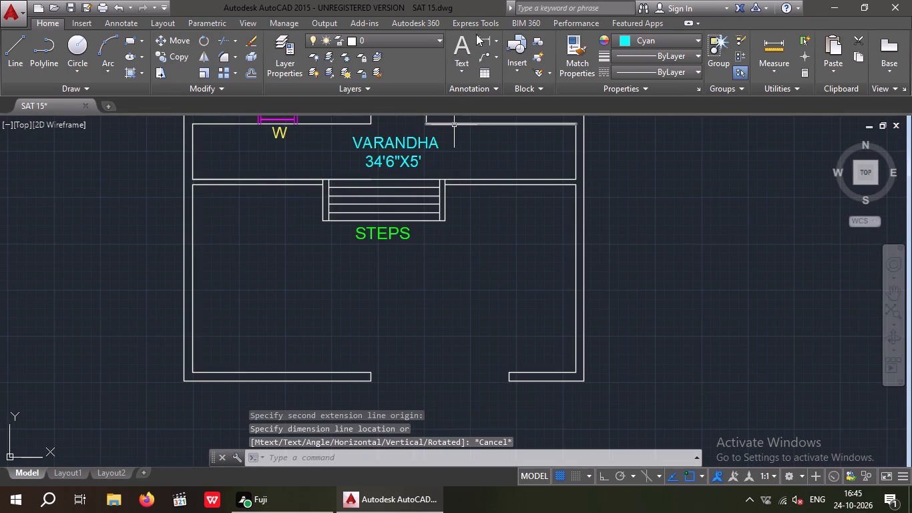
Create a cyan multiline text with 15" text height in the open area below the STEPS label, reading VEHICLES PARKING.
click(463, 42)
drag(254, 271, 276, 301)
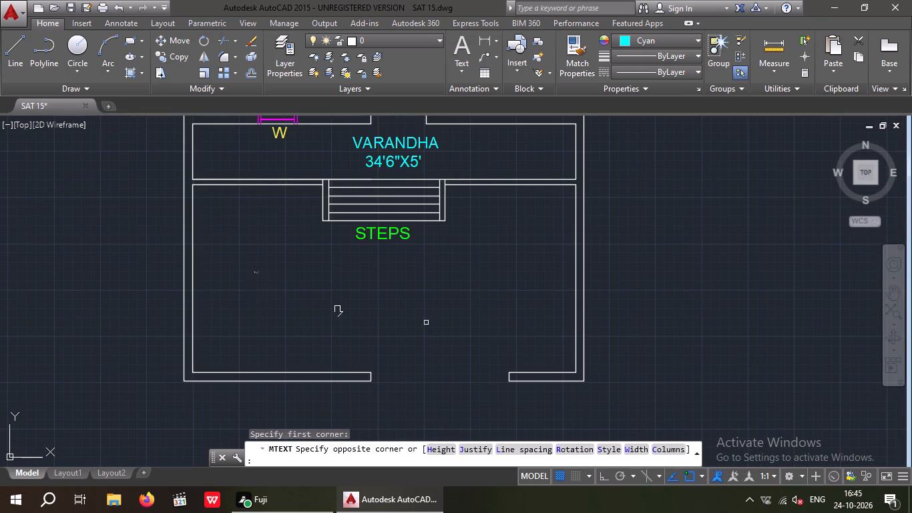
click(546, 334)
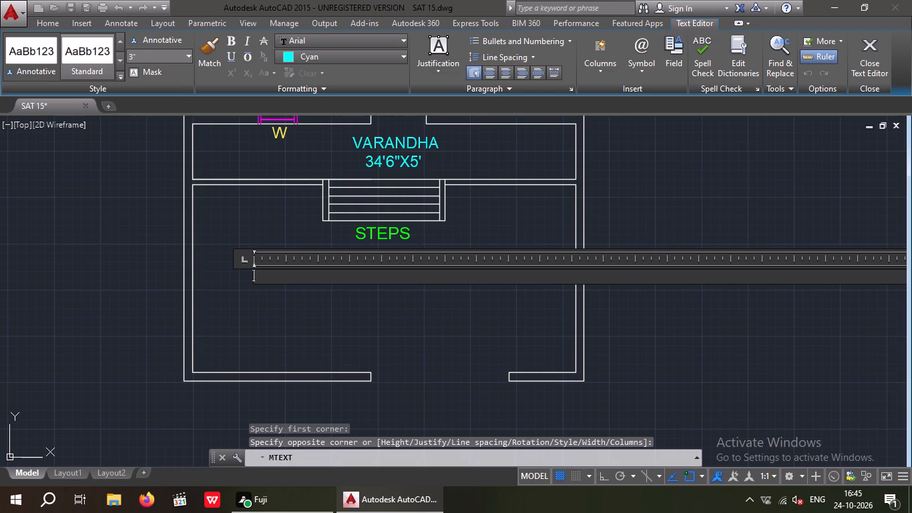
click(153, 57)
text(15")
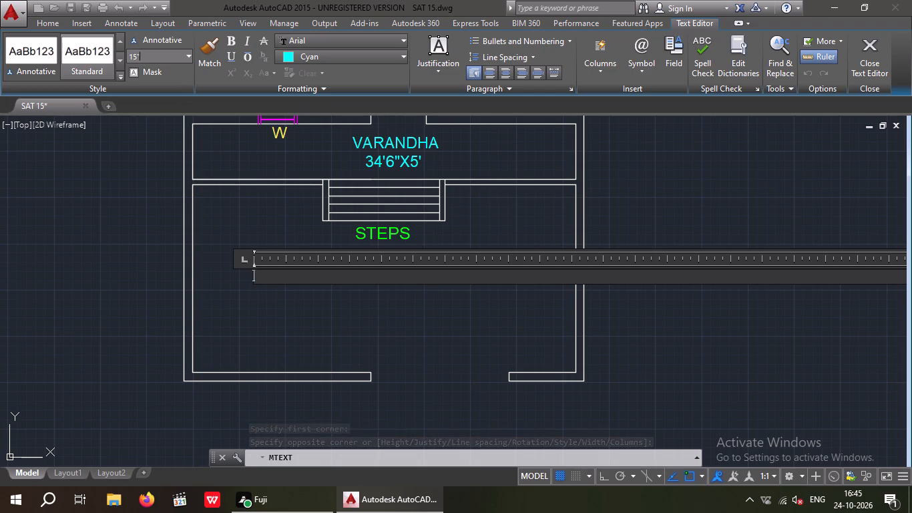
key(Return)
text(VE)
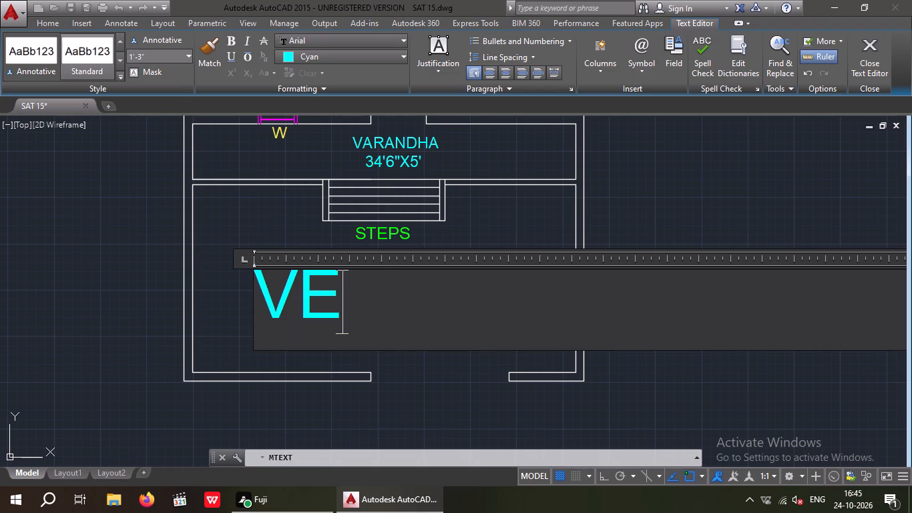
text(HI)
text(CLES)
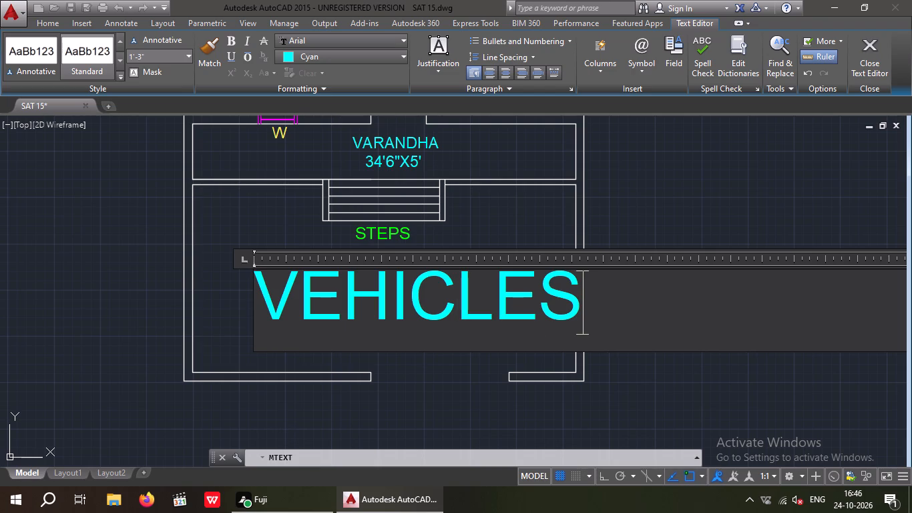
key(space)
text(PARKIN)
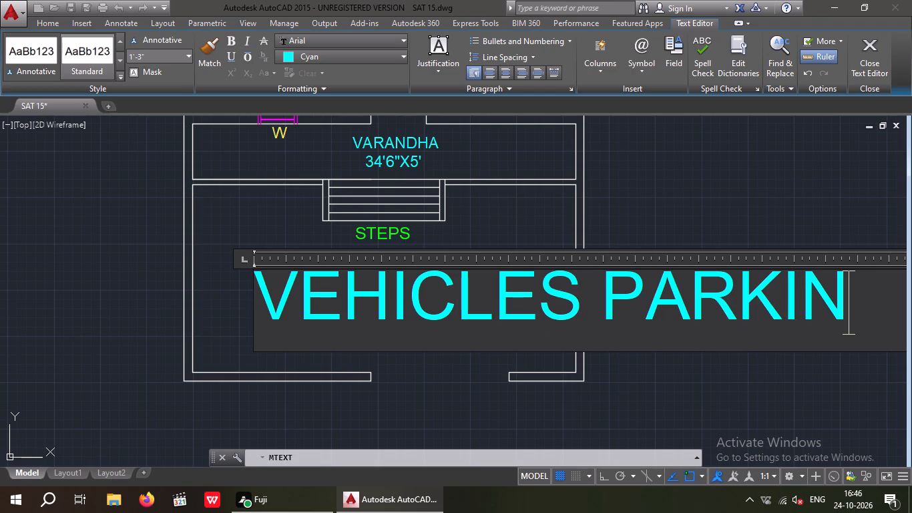
key(g)
Add the size 34'6"X16'11" as the second line of the VEHICLES PARKING text, indented by seven spaces, and finish the text.
key(Return)
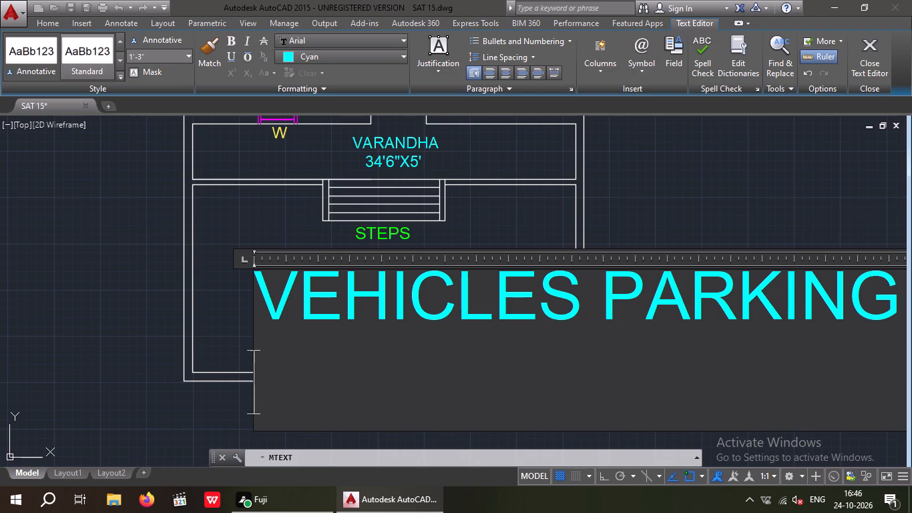
text(34)
key(apostrophe)
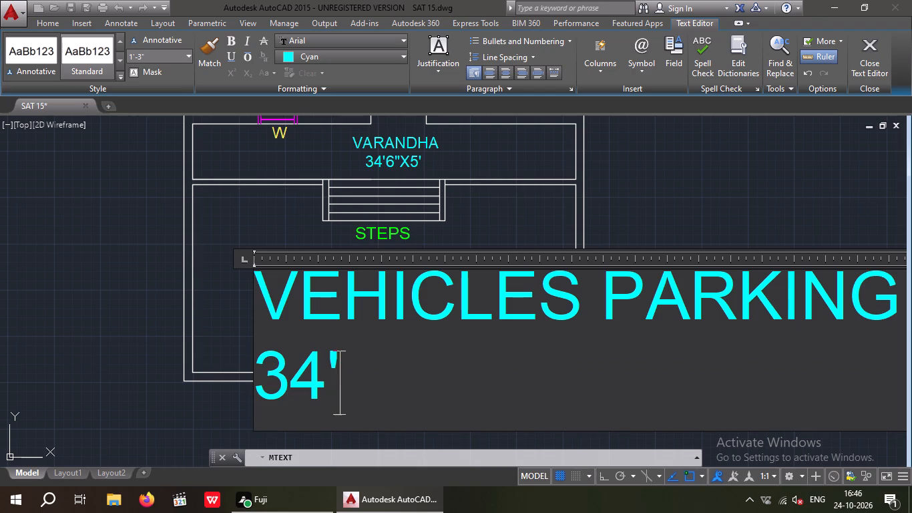
key(6)
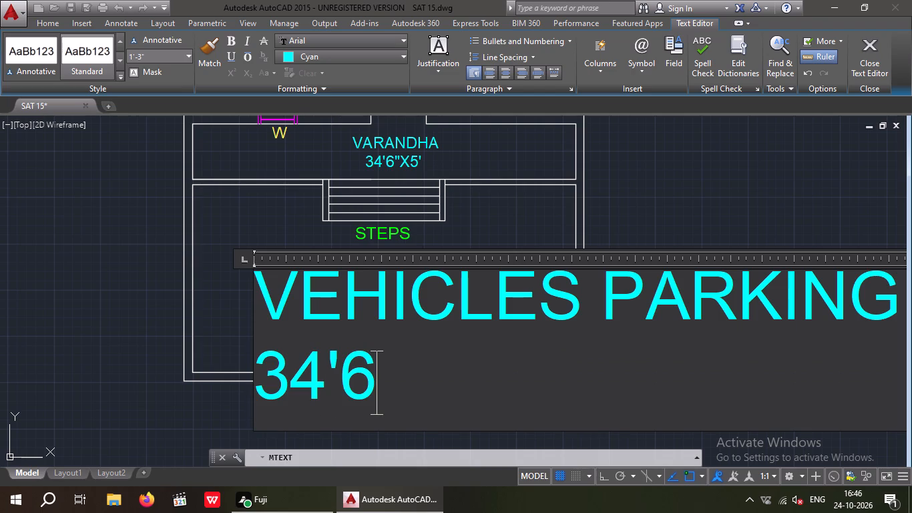
text("X)
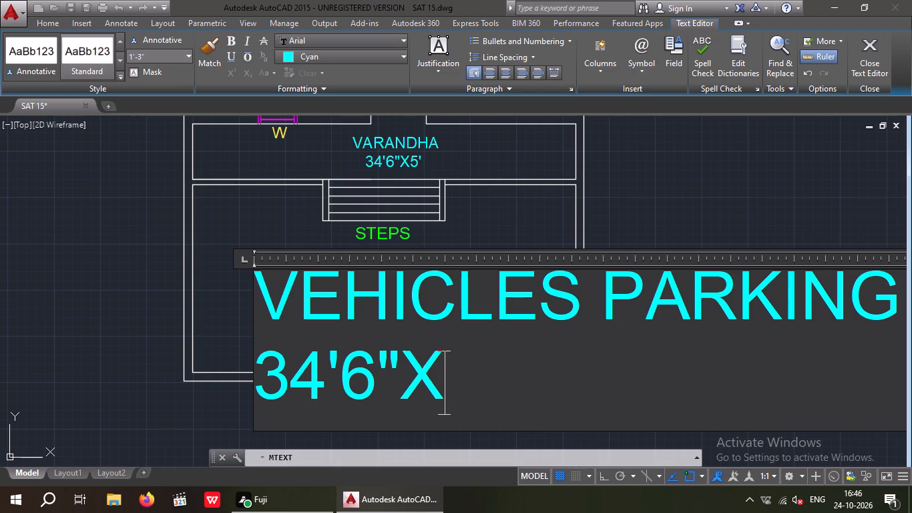
text(16)
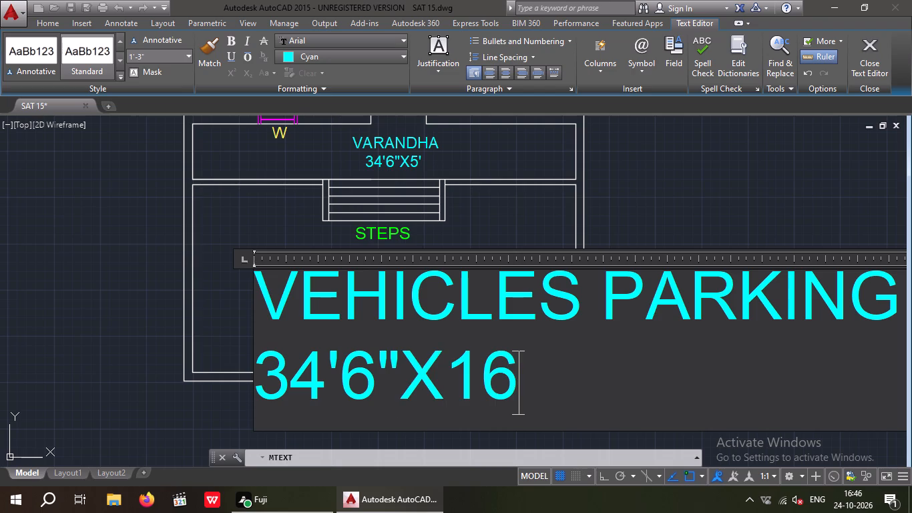
text('11)
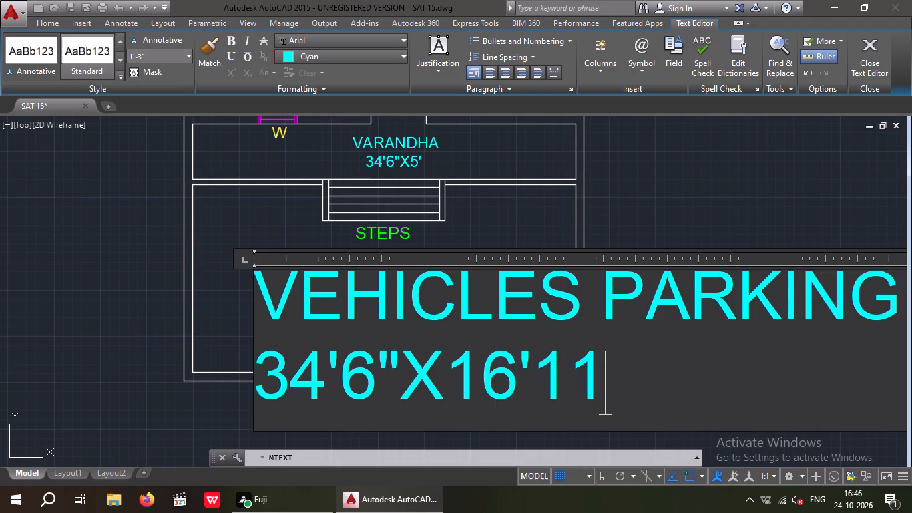
key(shift+quotedbl)
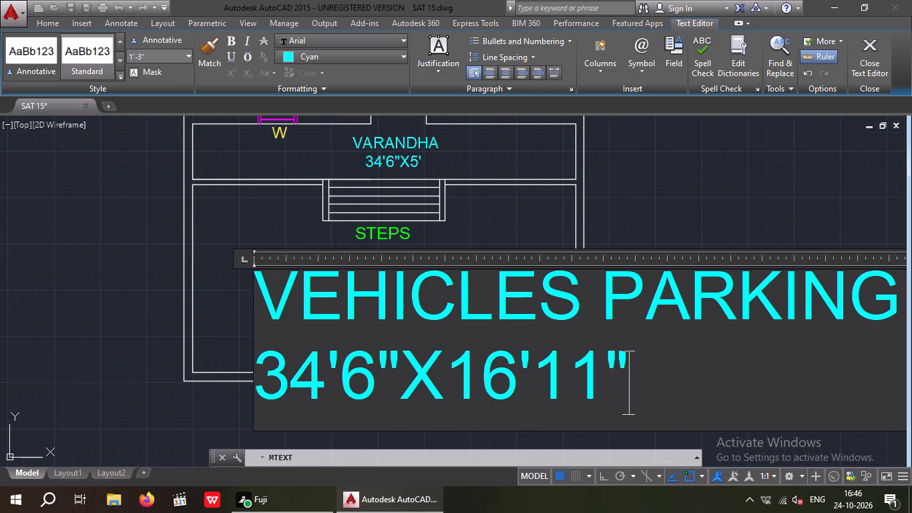
key(Left)
key(Left)
key(Left)
key(Left)
key(Left)
key(Left)
key(Left)
key(Left)
key(Left)
key(Left)
key(Left)
key(Left)
key(space)
key(space)
key(space)
key(space)
key(space)
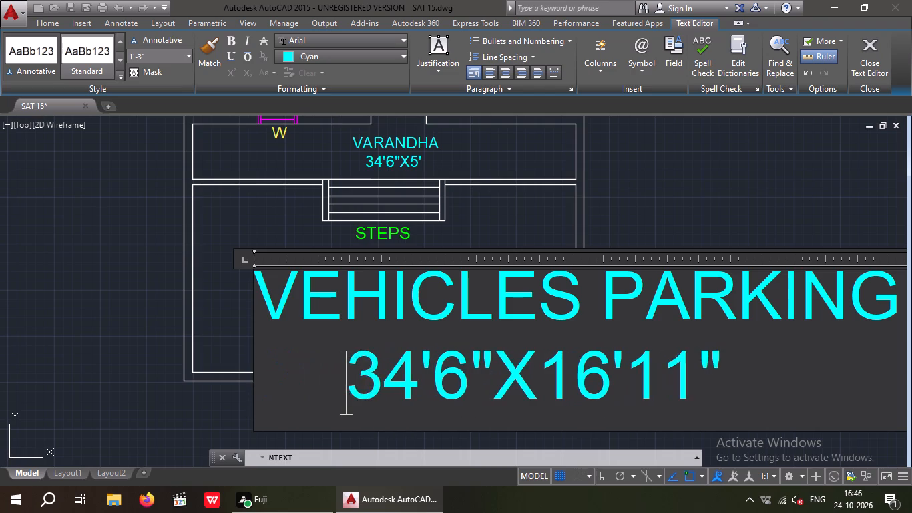
key(space)
key(space)
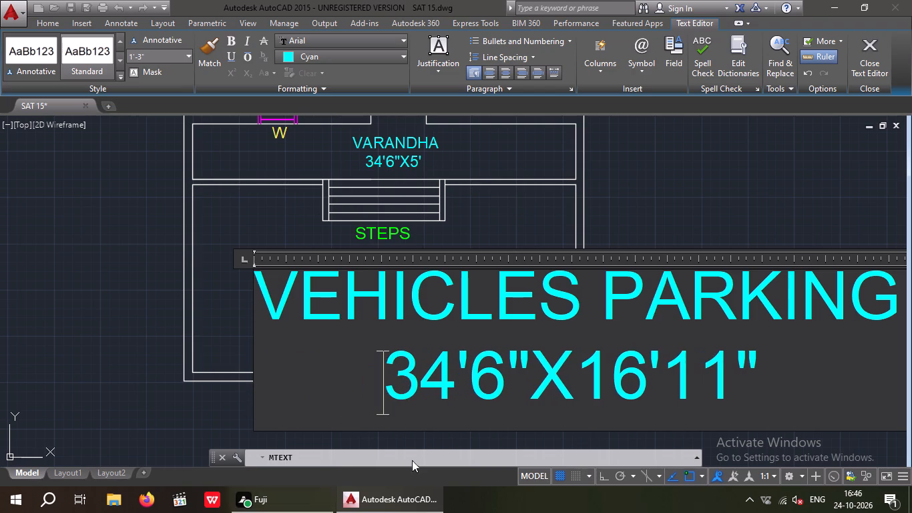
scroll(475, 442, down, 2)
middle_drag(488, 410, 417, 341)
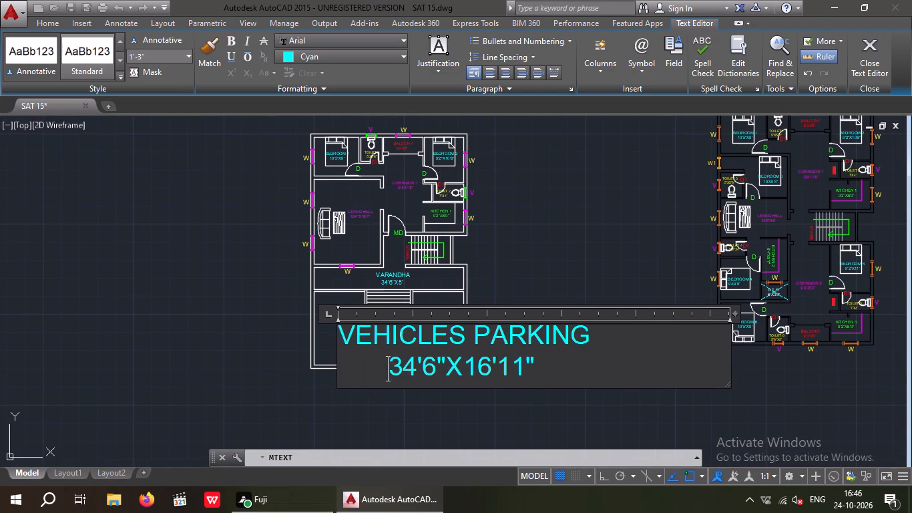
click(653, 223)
Move the VEHICLES PARKING text with its size line right and slightly down so it sits centrally in the parking area.
scroll(375, 342, up, 3)
drag(395, 351, 376, 345)
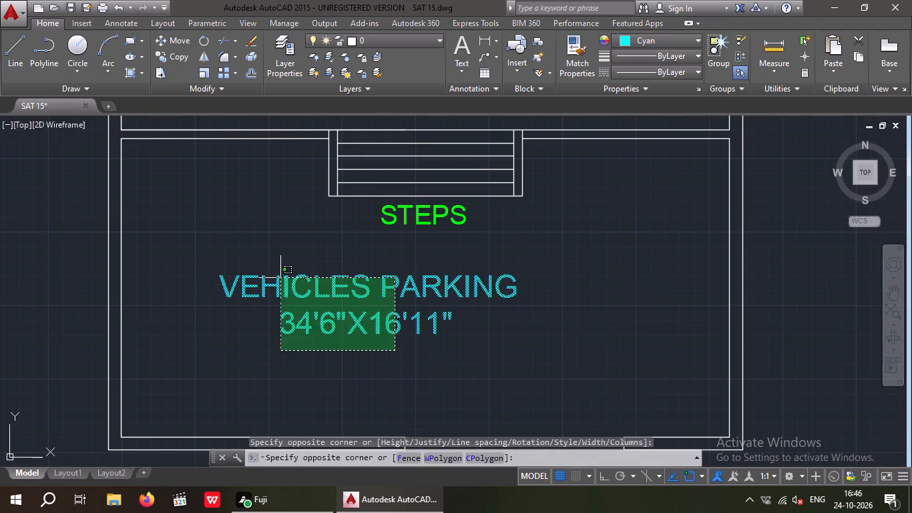
click(269, 267)
click(178, 45)
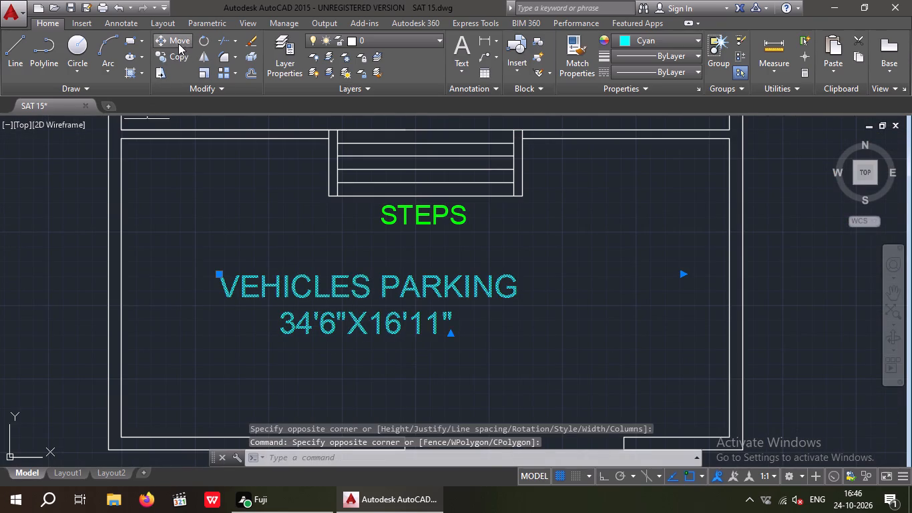
click(291, 331)
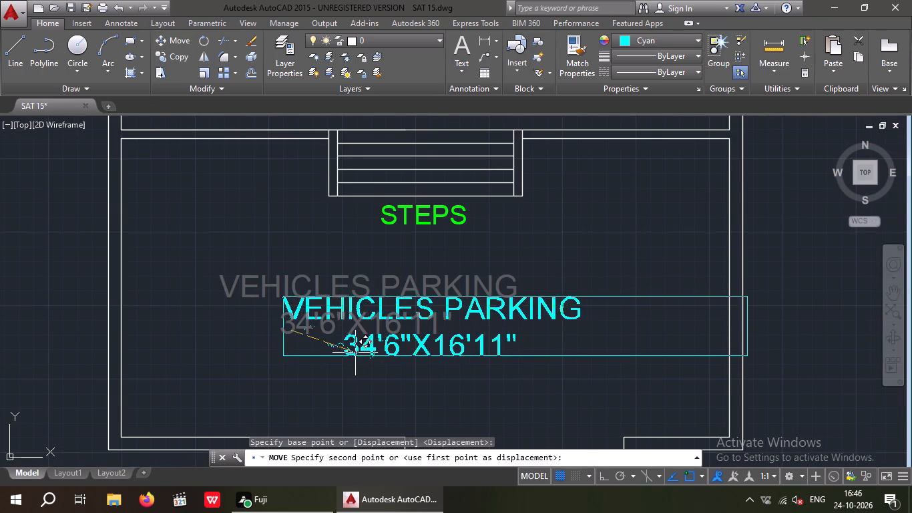
click(367, 349)
Change the colour of the VEHICLES PARKING text to red.
middle_drag(363, 348, 333, 297)
scroll(328, 297, down, 1)
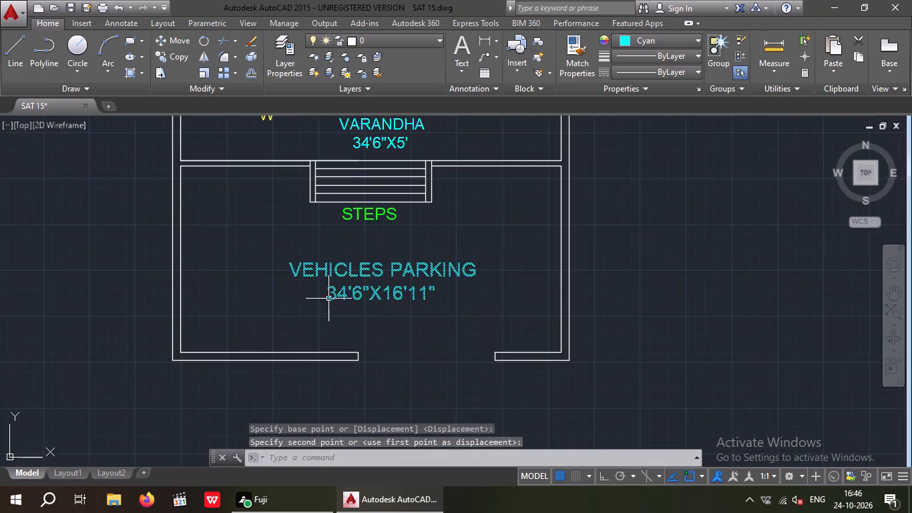
middle_drag(344, 309, 326, 306)
click(350, 289)
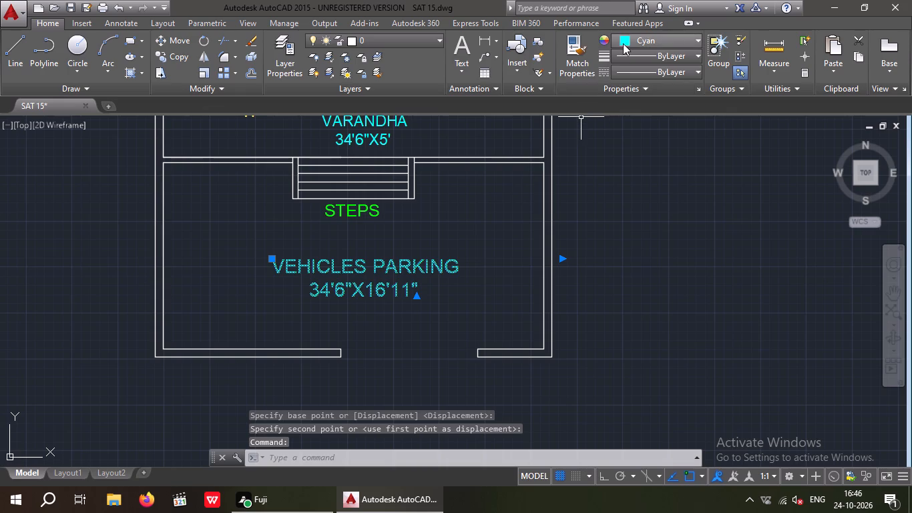
click(628, 42)
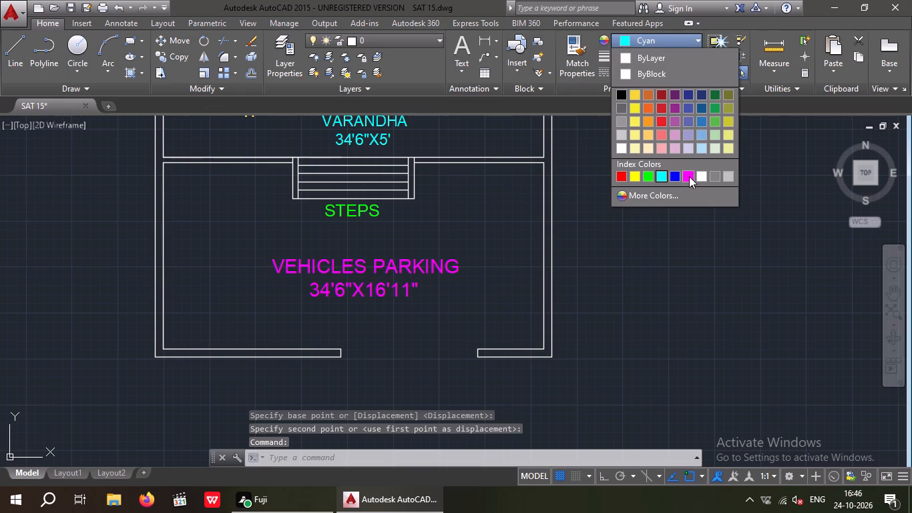
click(622, 176)
key(Escape)
Draw a cyan line across the gate opening in the bottom wall, joining the midpoints of the two wall ends.
scroll(466, 264, down, 2)
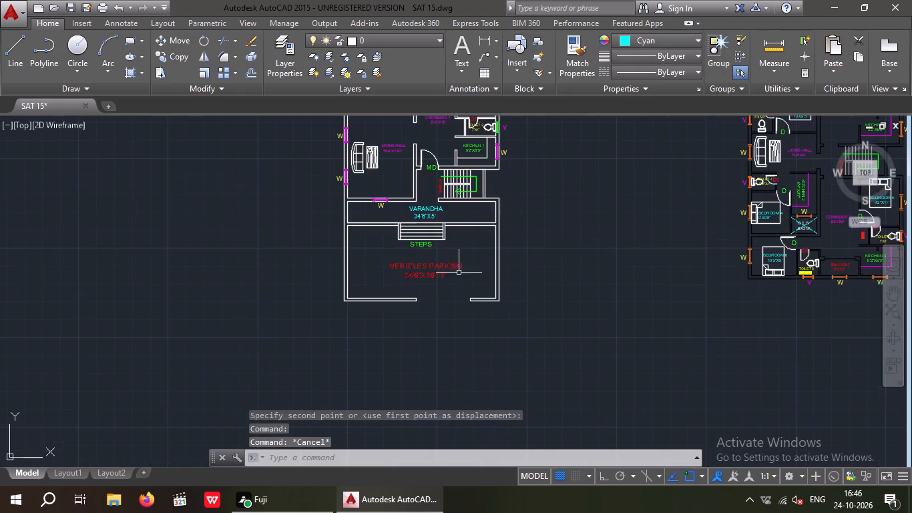
middle_drag(439, 277, 366, 276)
middle_drag(365, 306, 371, 377)
middle_drag(373, 369, 373, 309)
scroll(370, 327, up, 1)
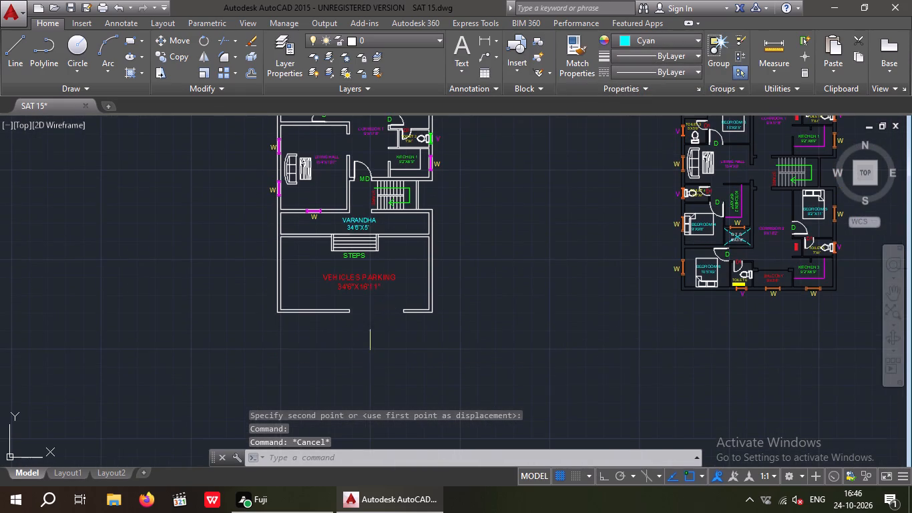
scroll(370, 327, up, 1)
click(17, 40)
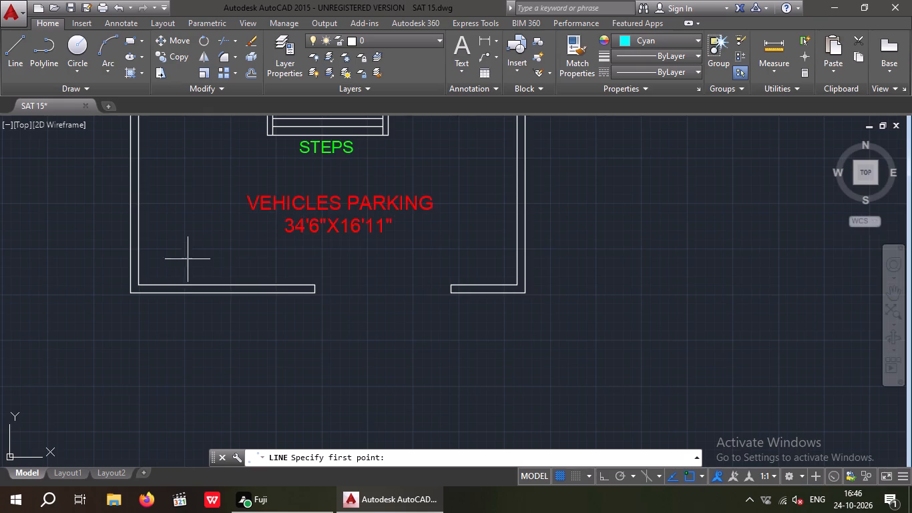
scroll(433, 314, up, 3)
middle_drag(178, 275, 490, 289)
scroll(490, 285, down, 2)
scroll(421, 268, up, 2)
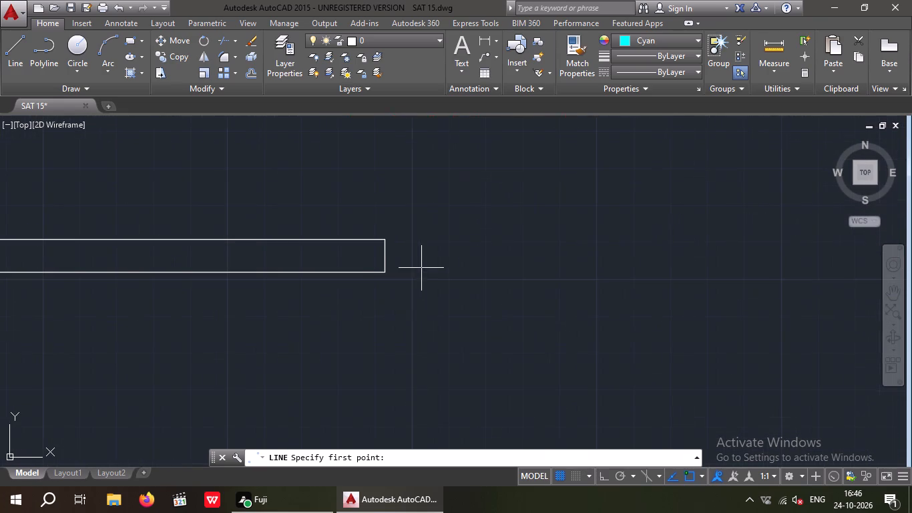
click(385, 258)
scroll(502, 248, down, 3)
middle_drag(547, 269, 384, 282)
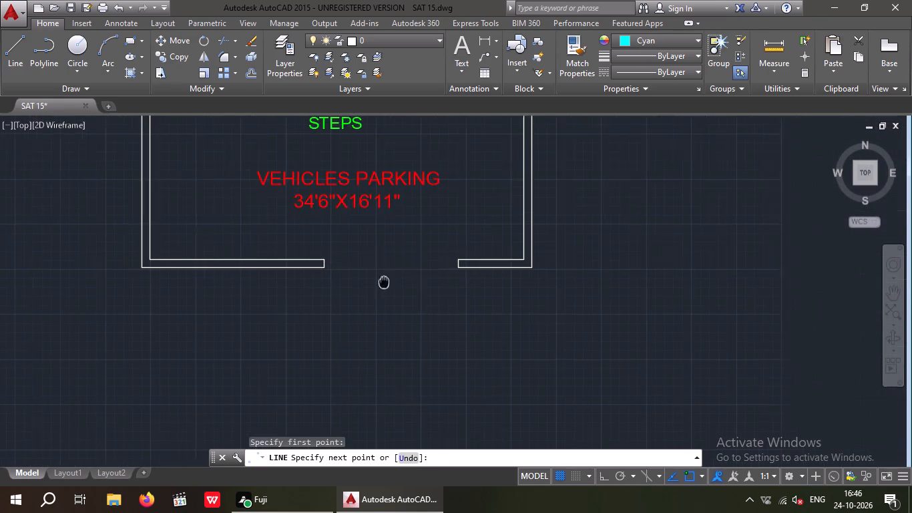
middle_drag(384, 282, 373, 282)
scroll(453, 254, up, 3)
click(377, 285)
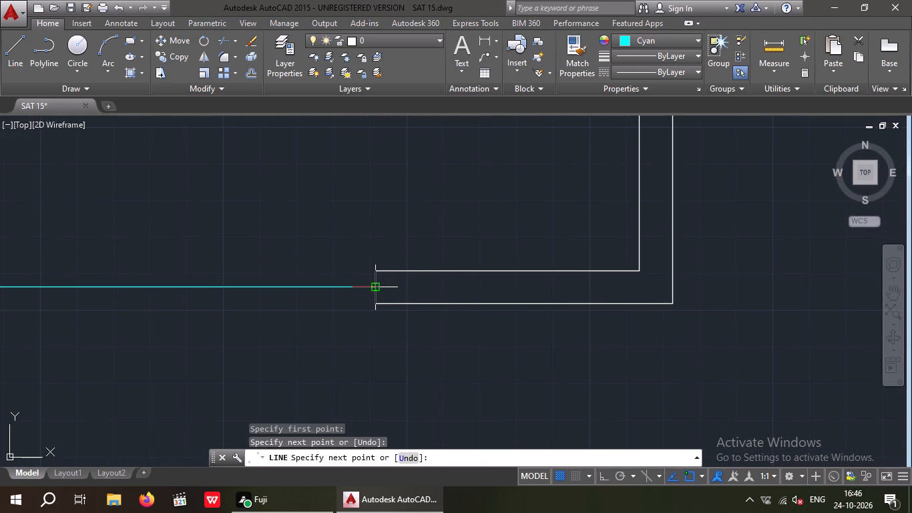
key(Escape)
Create a cyan multiline text with 12" text height just above the gate line, reading ENTERY GATE.
middle_drag(301, 325, 467, 327)
scroll(454, 322, down, 2)
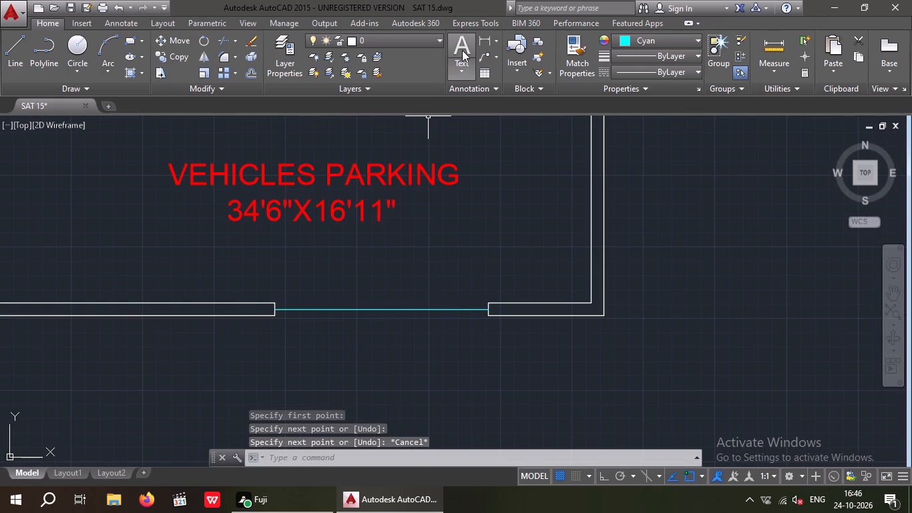
click(463, 48)
scroll(306, 286, up, 1)
drag(291, 263, 292, 289)
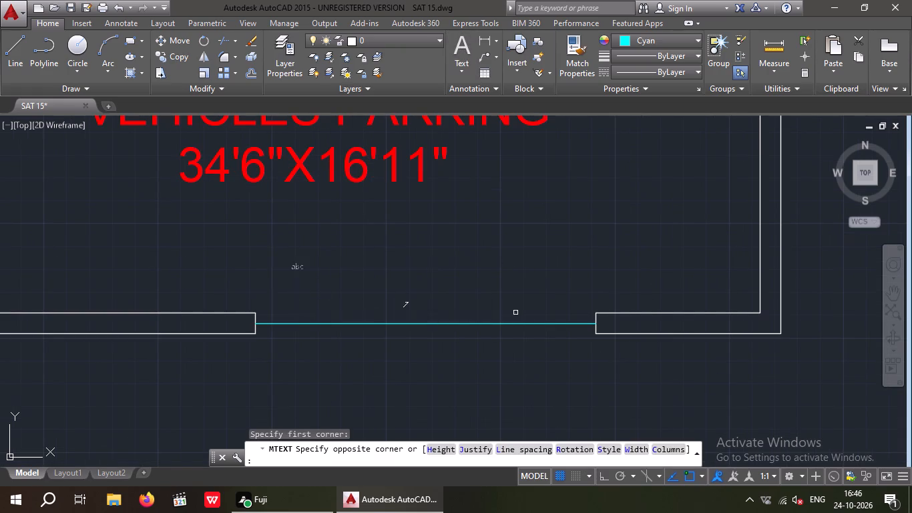
click(593, 317)
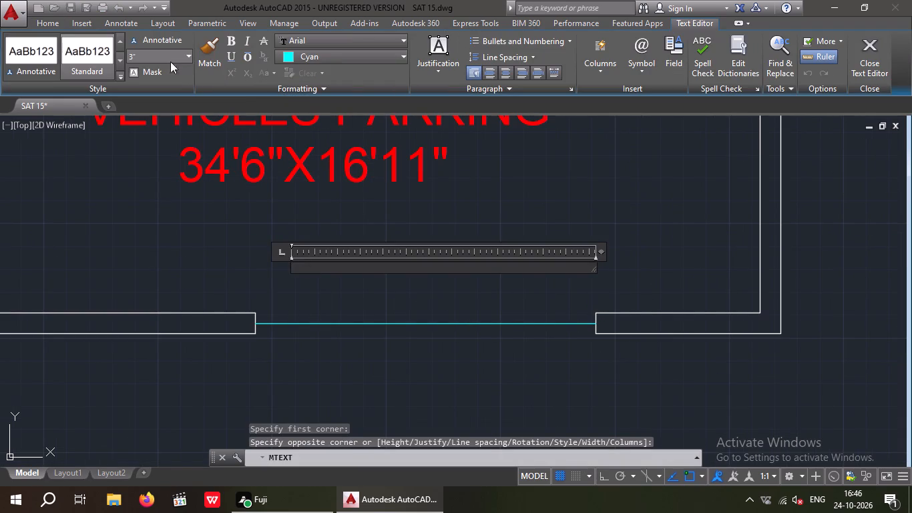
click(161, 57)
key(1)
text(2")
key(Return)
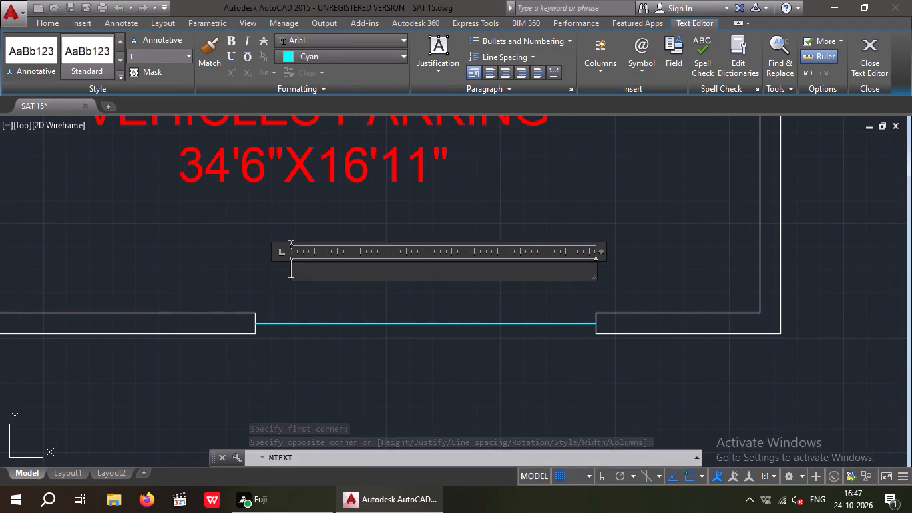
text(ENTER)
text(Y)
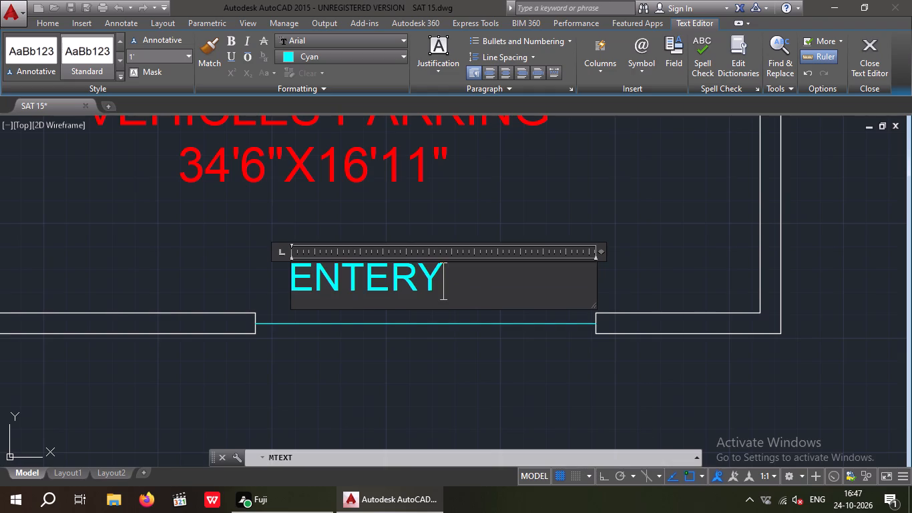
key(space)
text(GATE)
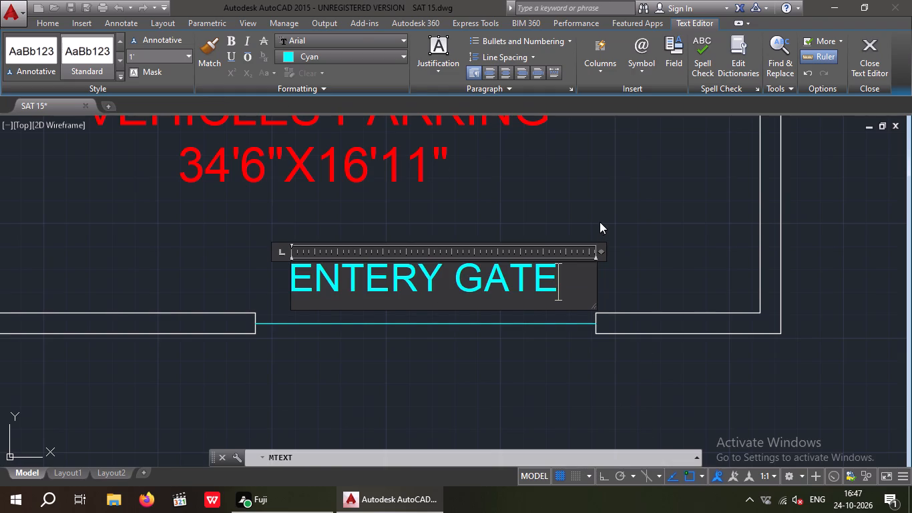
click(602, 225)
Change the colour of the ENTERY GATE text to green.
click(419, 287)
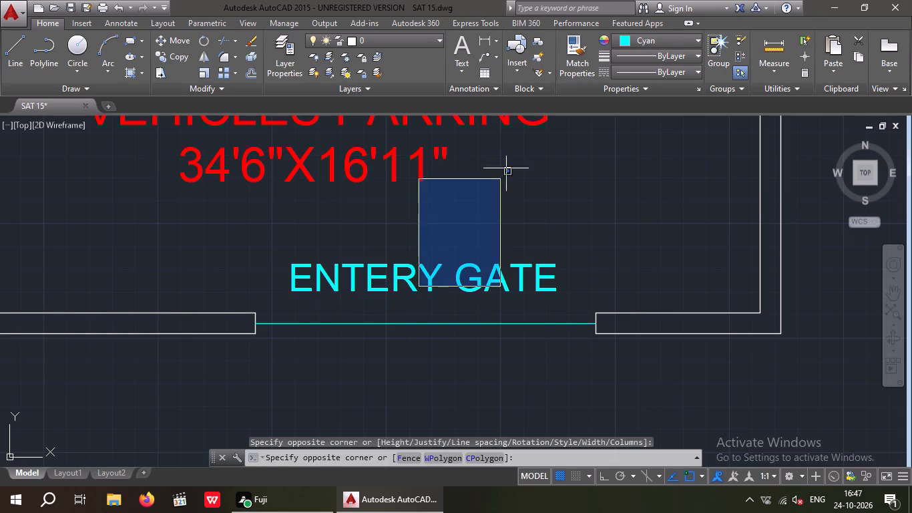
click(485, 259)
drag(525, 293, 486, 277)
click(457, 261)
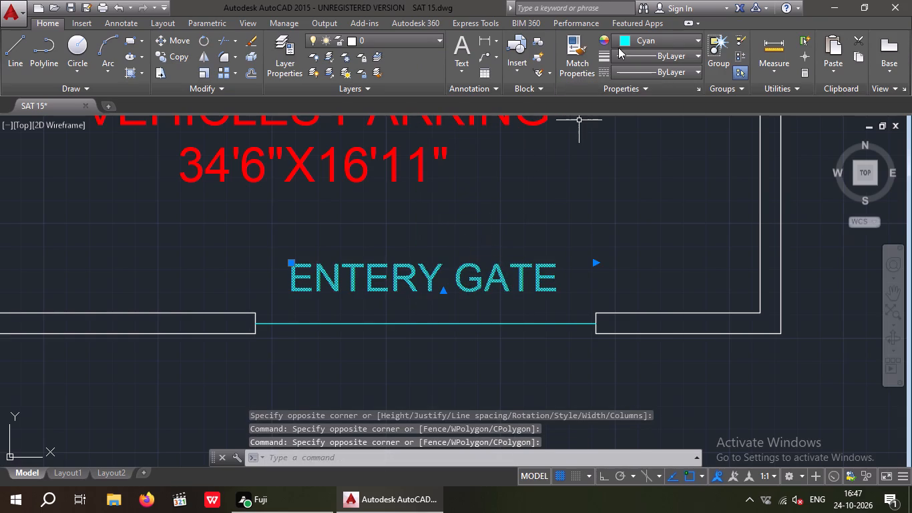
click(657, 33)
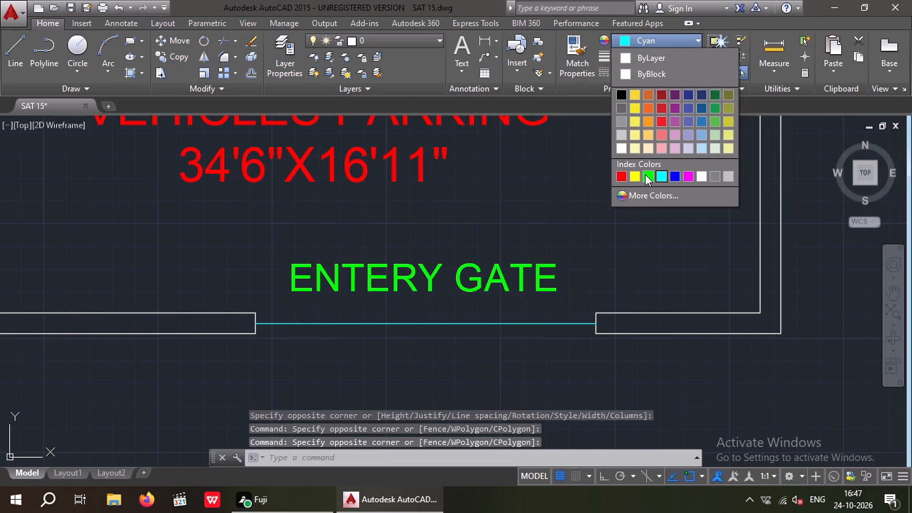
click(645, 174)
Move the ENTERY GATE text down so it sits just above the gate line.
click(180, 41)
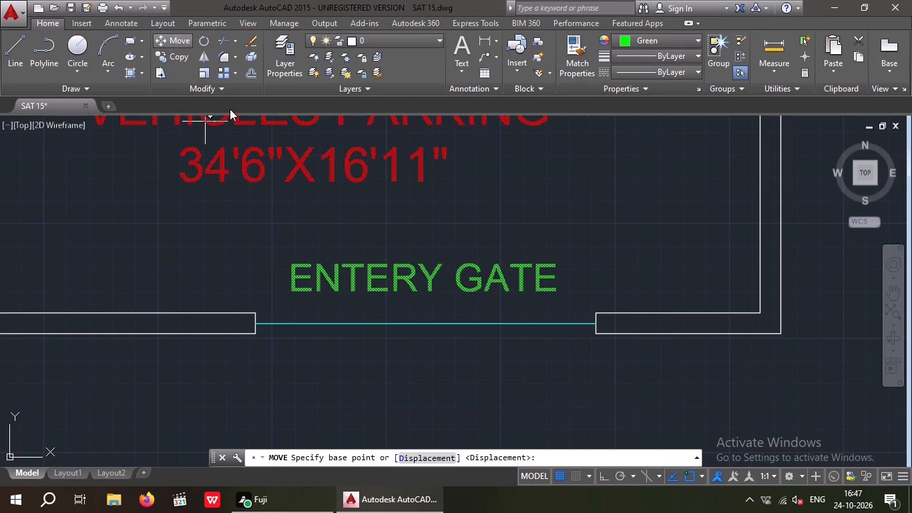
click(295, 290)
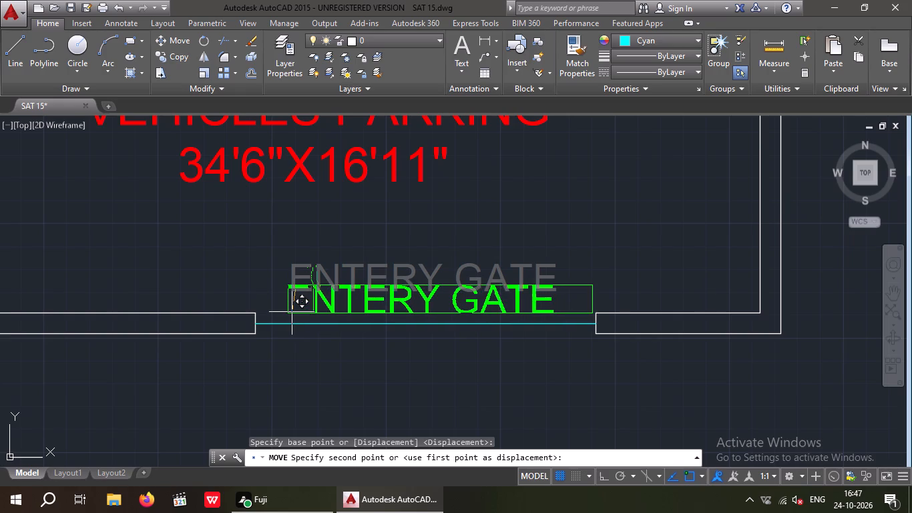
click(292, 312)
key(Escape)
Add a linear dimension across the white plan's full outer width, placed above the V and W labels of the top wall.
scroll(320, 307, down, 4)
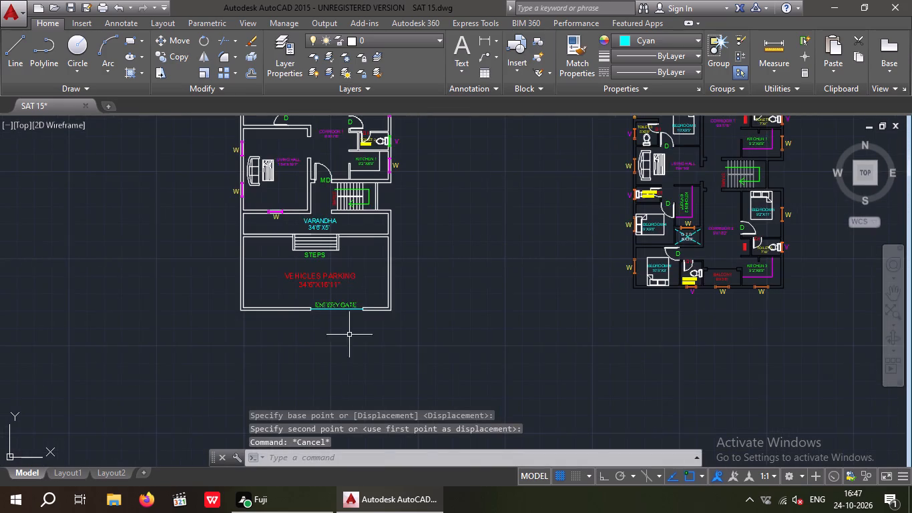
middle_drag(334, 339, 299, 375)
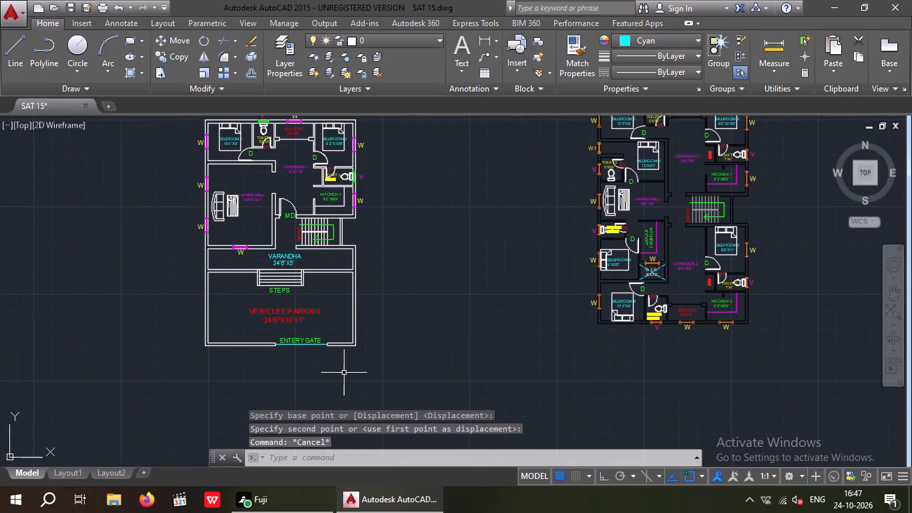
middle_drag(351, 328, 355, 359)
scroll(359, 324, down, 2)
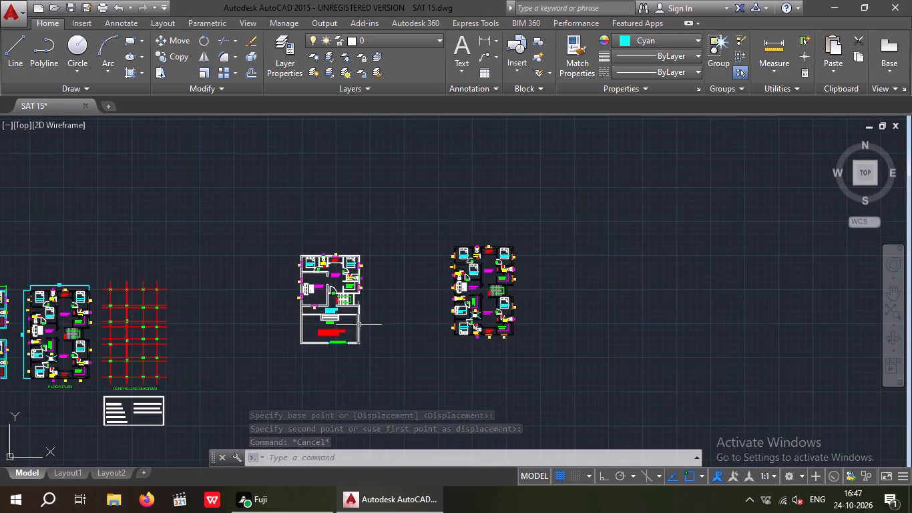
scroll(343, 307, up, 2)
scroll(338, 285, down, 2)
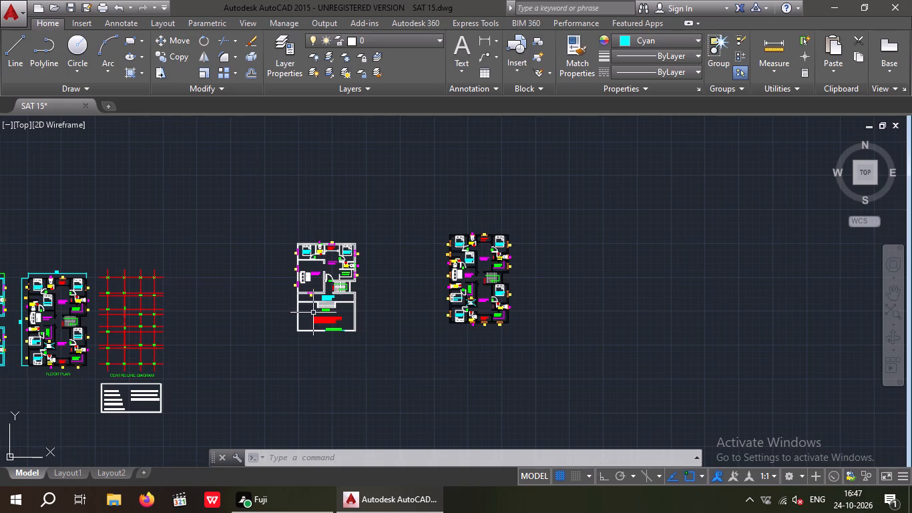
middle_drag(339, 319, 401, 317)
click(489, 36)
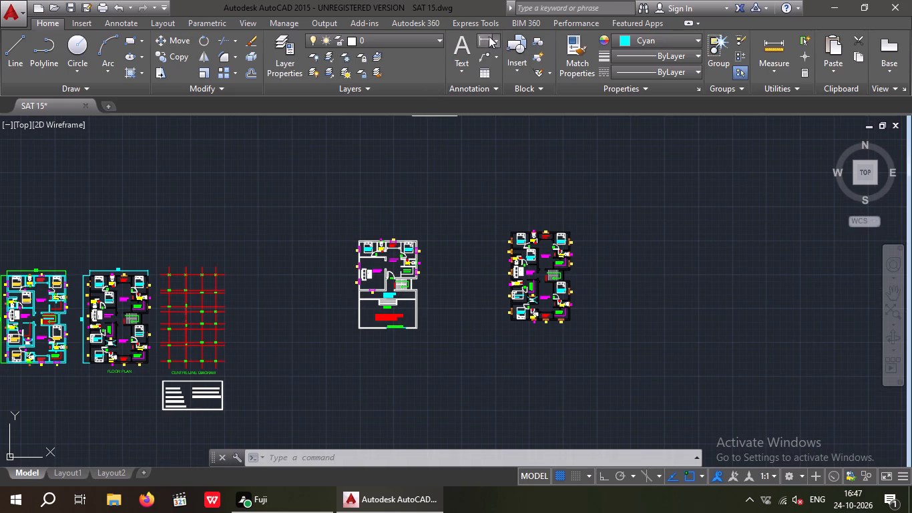
scroll(356, 233, up, 5)
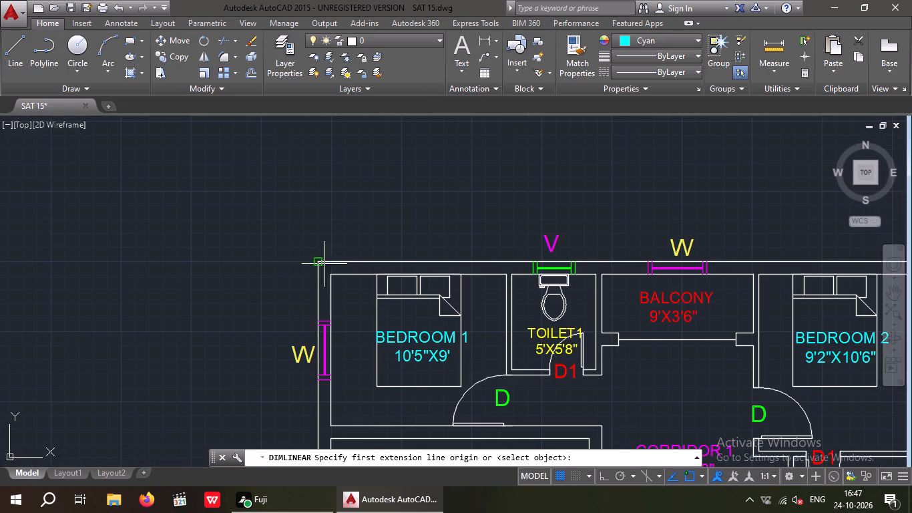
click(318, 261)
scroll(323, 261, down, 1)
middle_drag(324, 261, 207, 230)
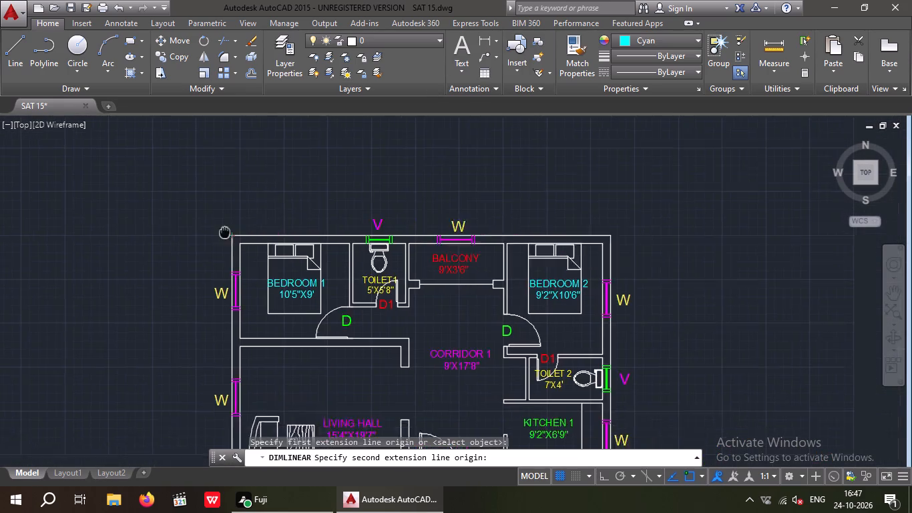
middle_drag(207, 230, 83, 225)
scroll(476, 214, up, 3)
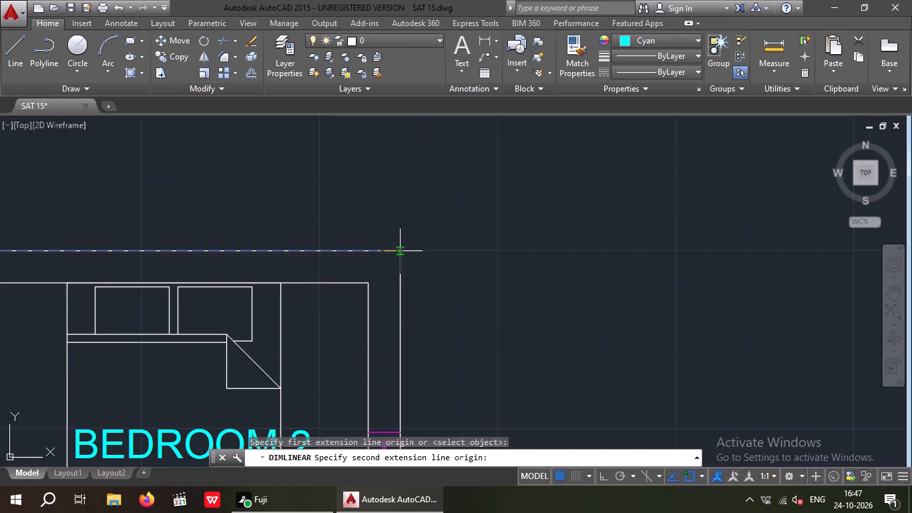
click(397, 252)
scroll(401, 248, down, 1)
middle_drag(416, 252, 740, 321)
scroll(709, 317, down, 1)
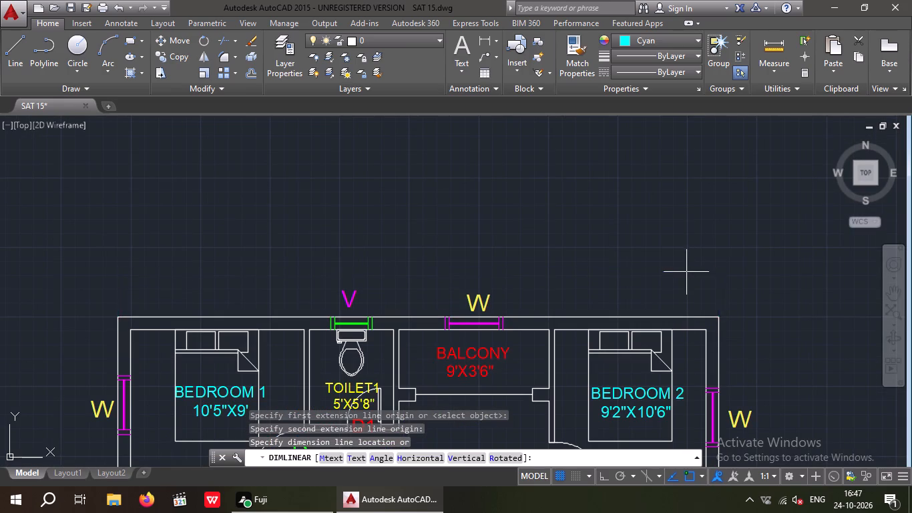
click(688, 271)
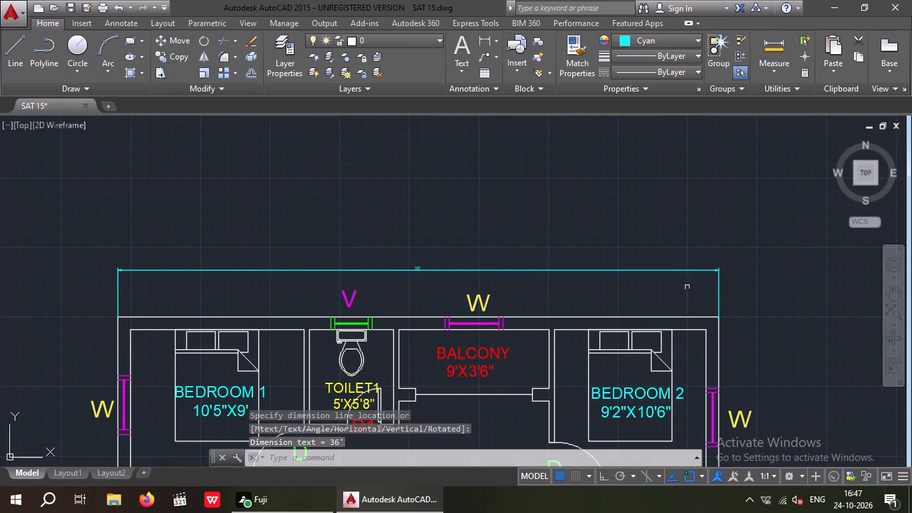
Add a vertical linear dimension along the white plan's full outer depth, placed outside the W labels of the living hall side wall.
key(space)
scroll(642, 216, down, 3)
middle_drag(618, 250, 537, 178)
key(space)
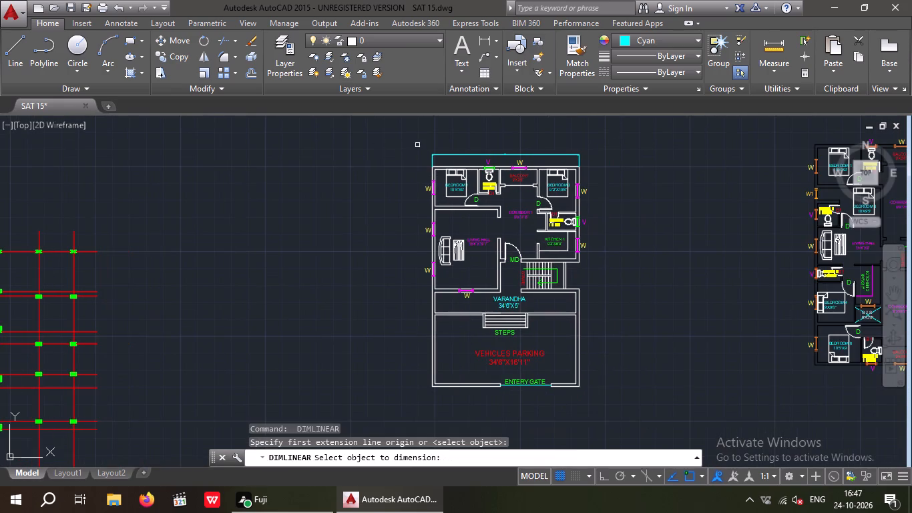
scroll(417, 149, up, 3)
key(space)
key(space)
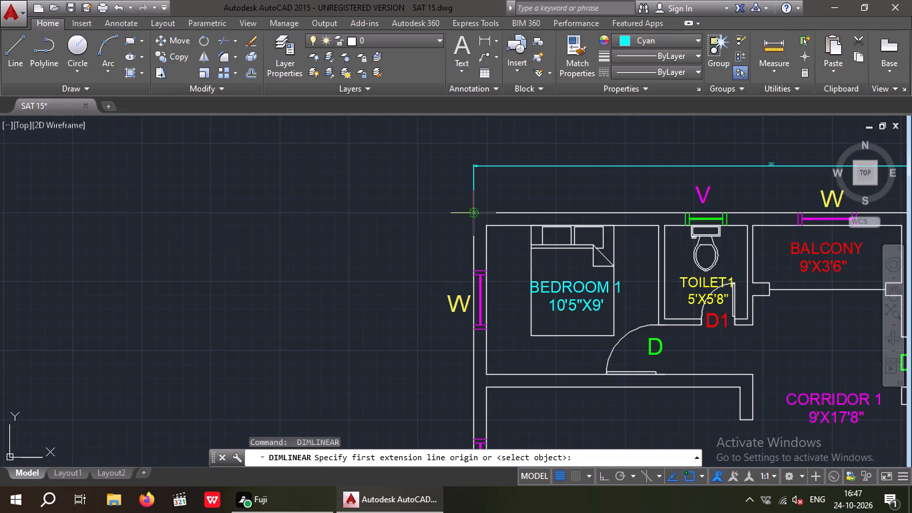
click(473, 211)
scroll(473, 205, down, 3)
middle_drag(462, 214, 449, 123)
scroll(449, 123, up, 1)
middle_drag(462, 373, 462, 259)
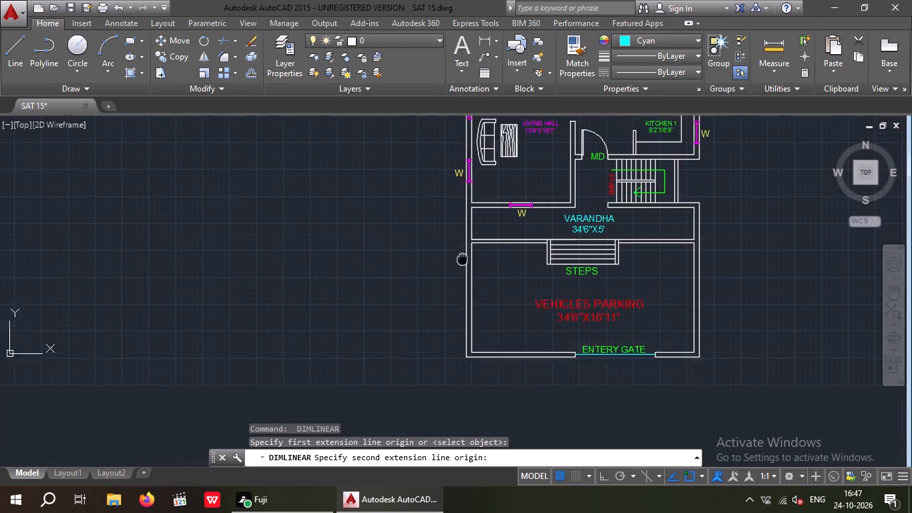
middle_drag(462, 259, 462, 241)
scroll(463, 327, up, 3)
click(479, 334)
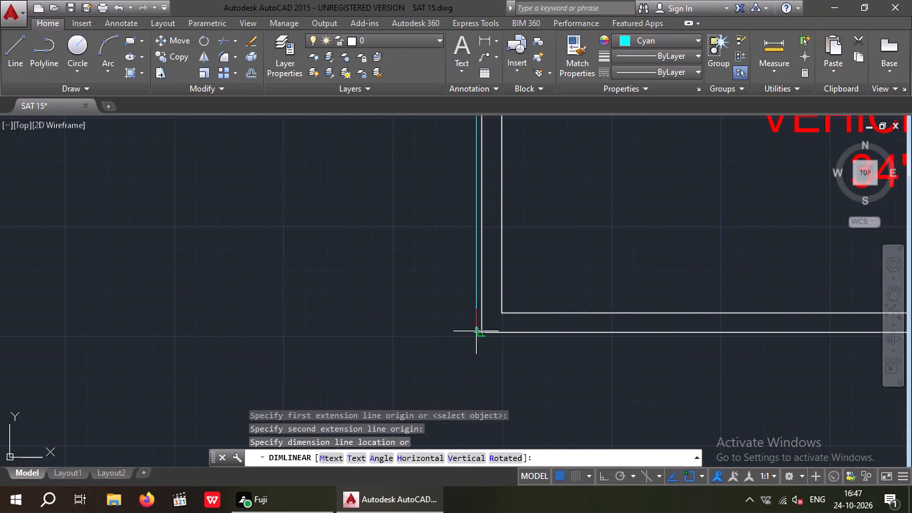
scroll(473, 309, down, 2)
middle_drag(471, 305, 443, 396)
scroll(440, 293, down, 2)
middle_drag(431, 251, 423, 297)
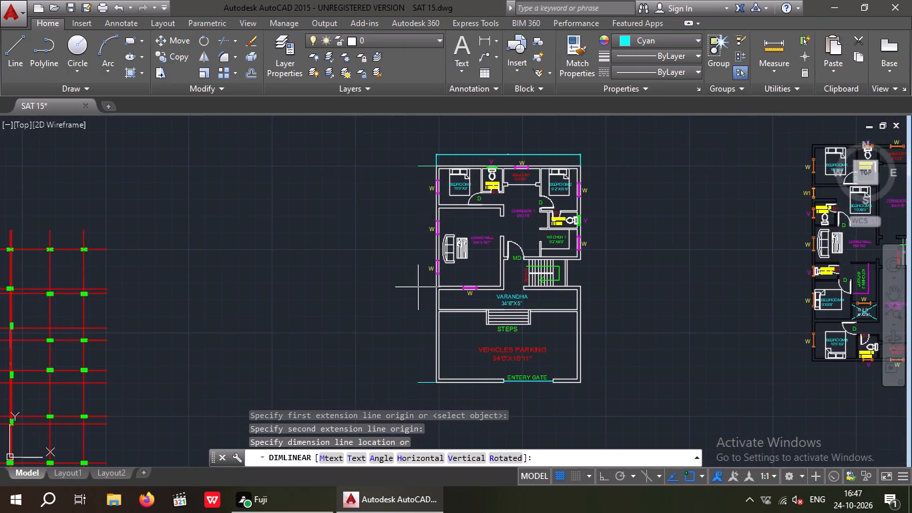
scroll(419, 279, up, 1)
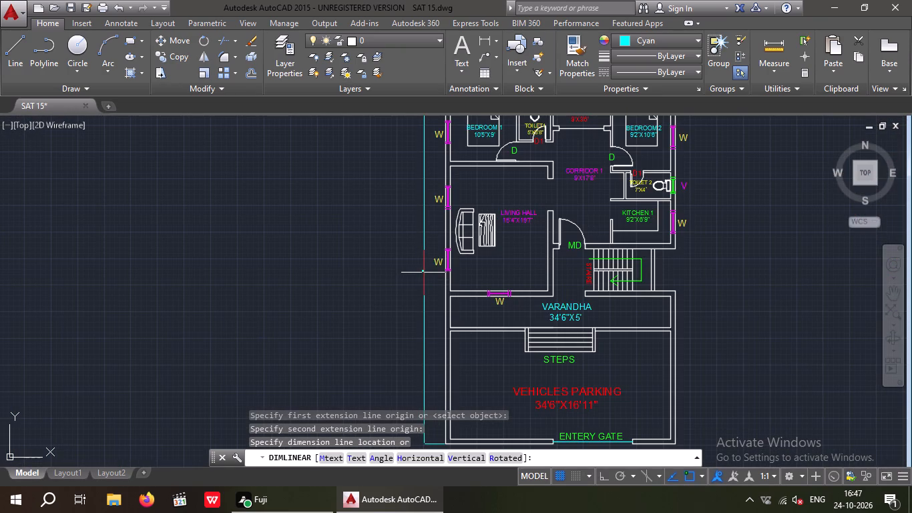
click(424, 273)
middle_drag(447, 295, 361, 383)
key(Escape)
key(Escape)
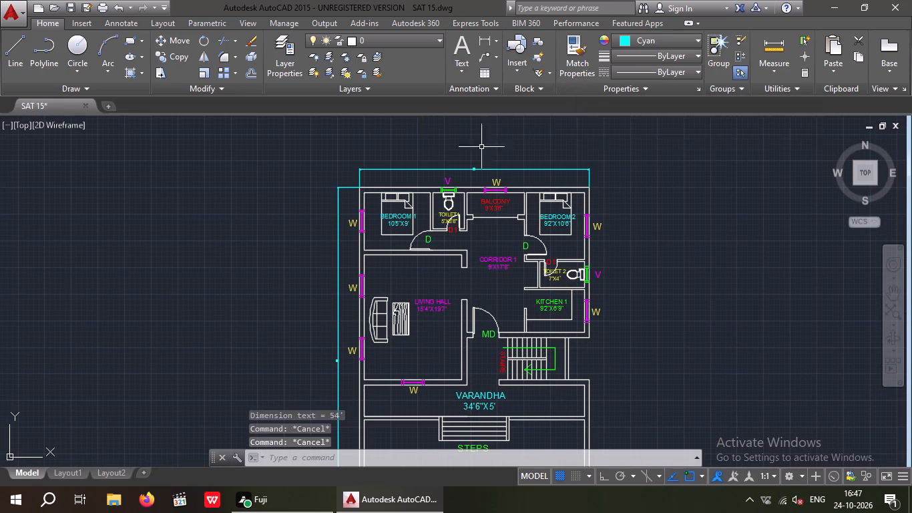
Set the text height of the white plan's overall width dimension to 18".
scroll(478, 155, up, 4)
scroll(429, 247, up, 3)
double_click(509, 203)
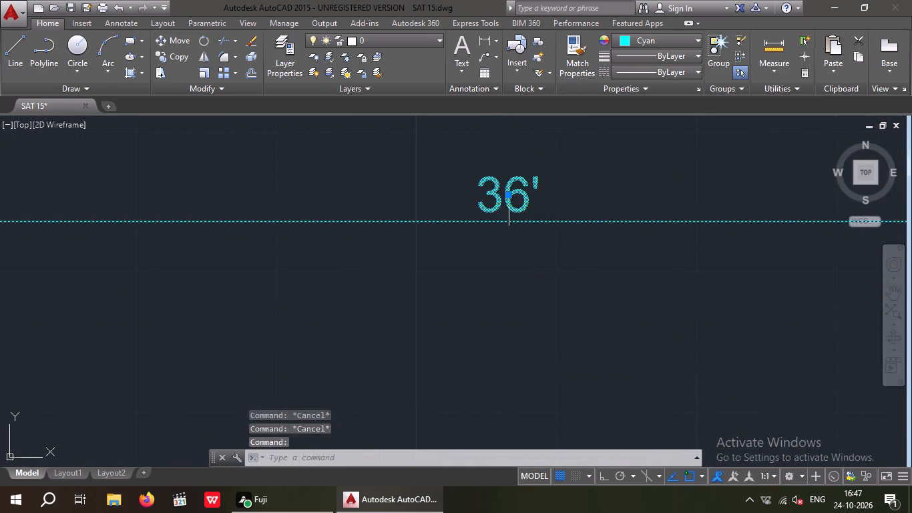
click(527, 204)
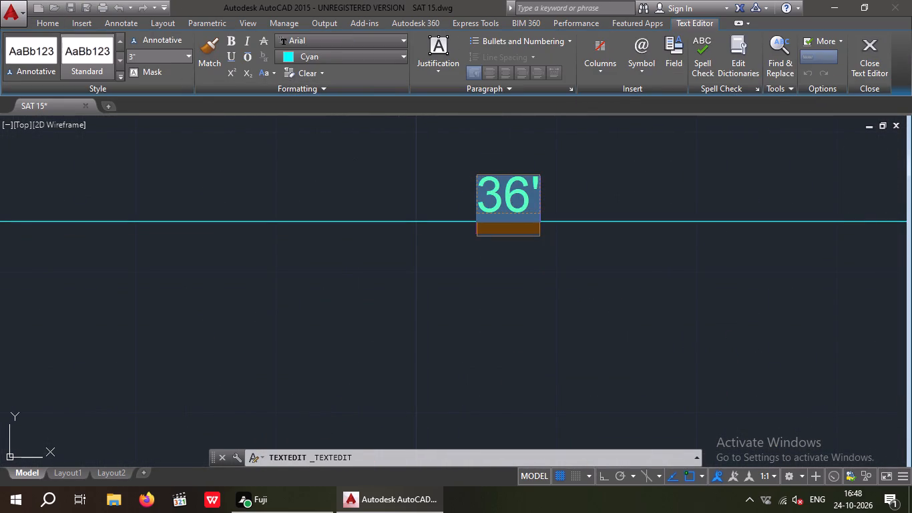
click(168, 61)
text(18)
key(shift+quotedbl)
key(Return)
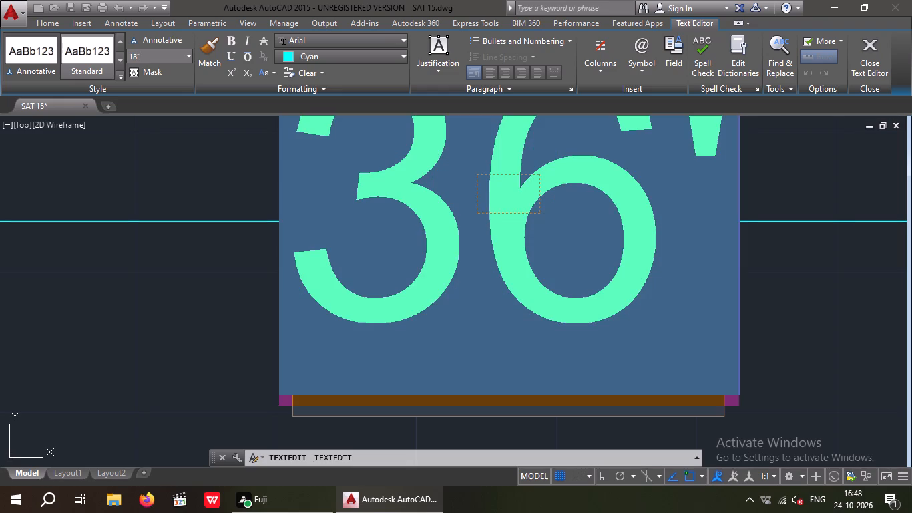
click(148, 165)
Set the text height of the white plan's overall depth dimension to 18".
scroll(155, 164, down, 8)
middle_drag(195, 214, 220, 206)
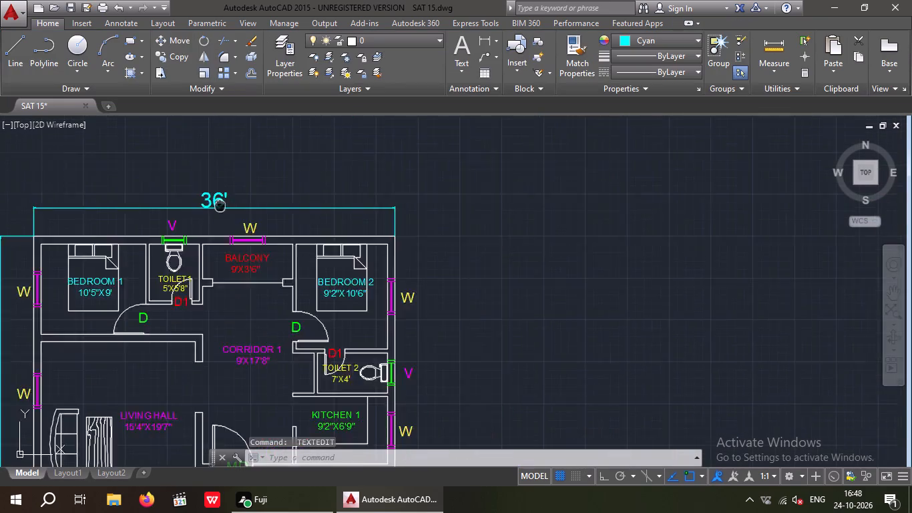
middle_drag(220, 206, 270, 182)
scroll(280, 175, down, 2)
scroll(185, 309, up, 4)
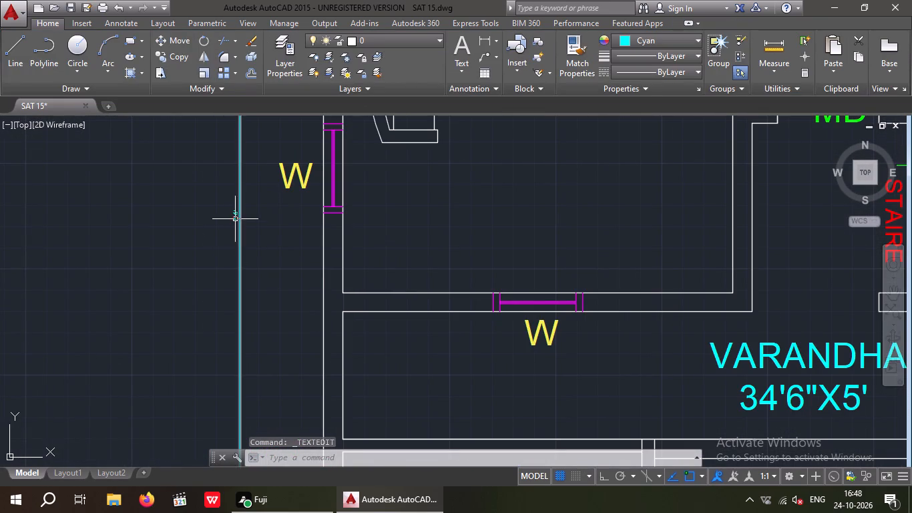
double_click(235, 219)
click(240, 217)
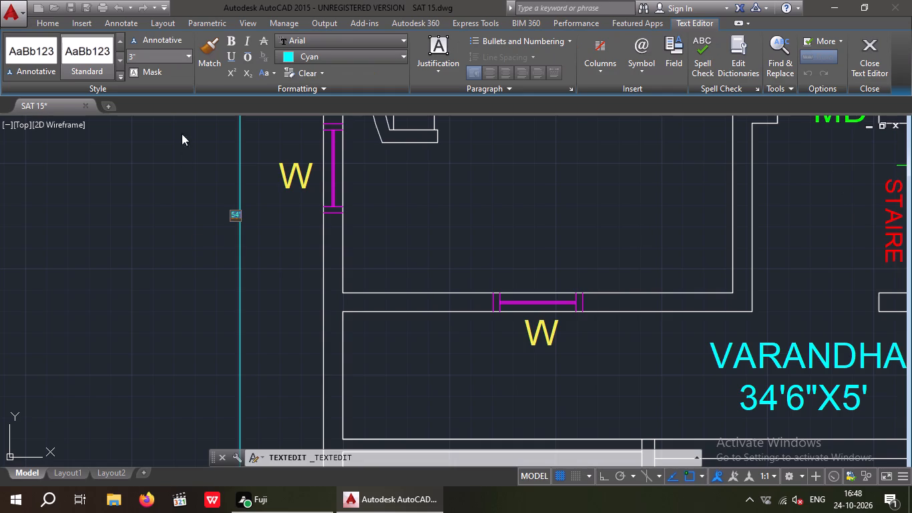
click(146, 48)
click(154, 57)
text(18)
key(shift+quotedbl)
key(Return)
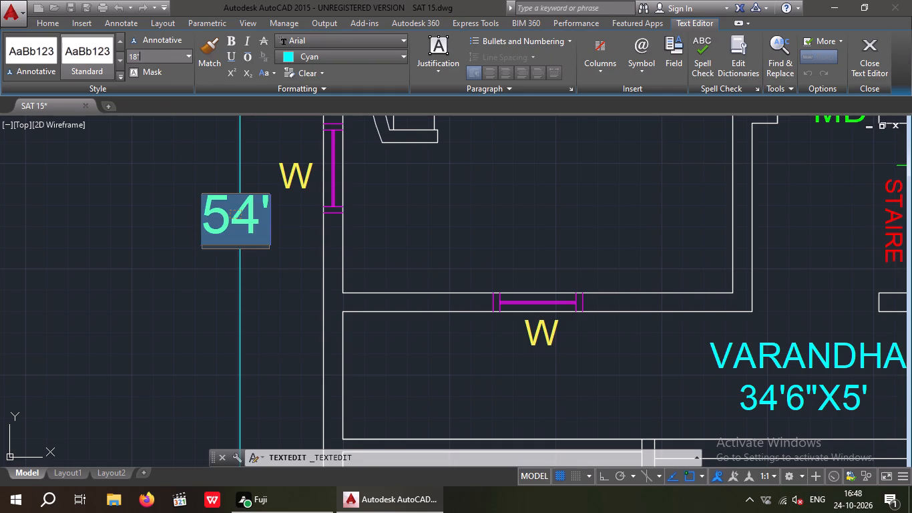
click(150, 283)
Move the whole white plan, including its dimensions, by its top-left outer corner to just below the cyan-walled plan.
scroll(174, 243, down, 7)
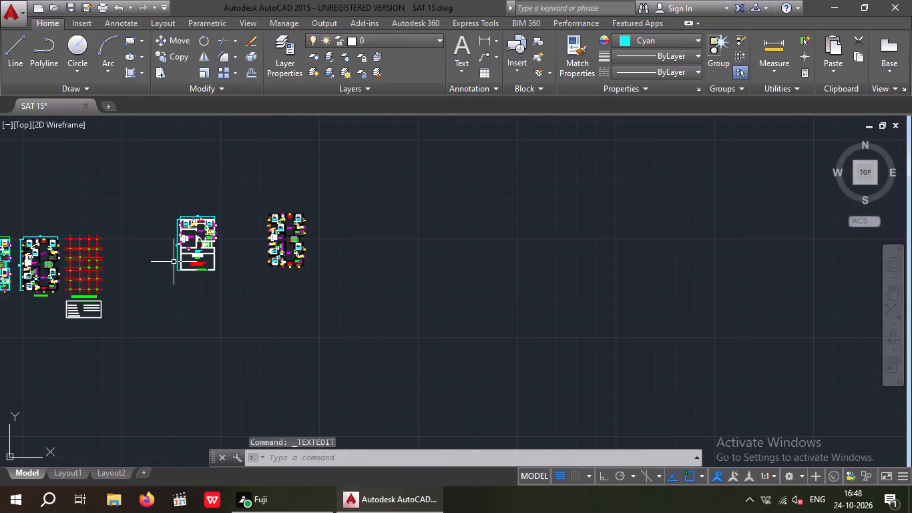
middle_drag(176, 254, 313, 244)
middle_drag(105, 261, 186, 251)
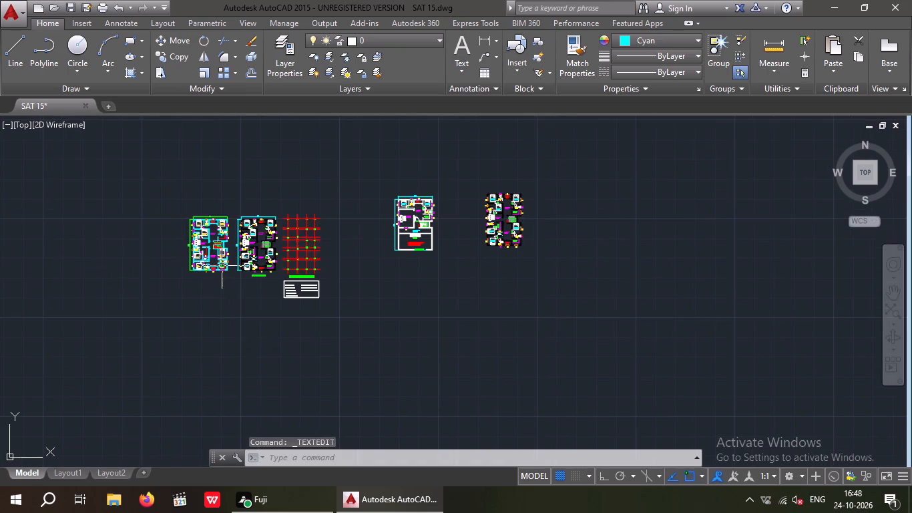
scroll(184, 239, up, 2)
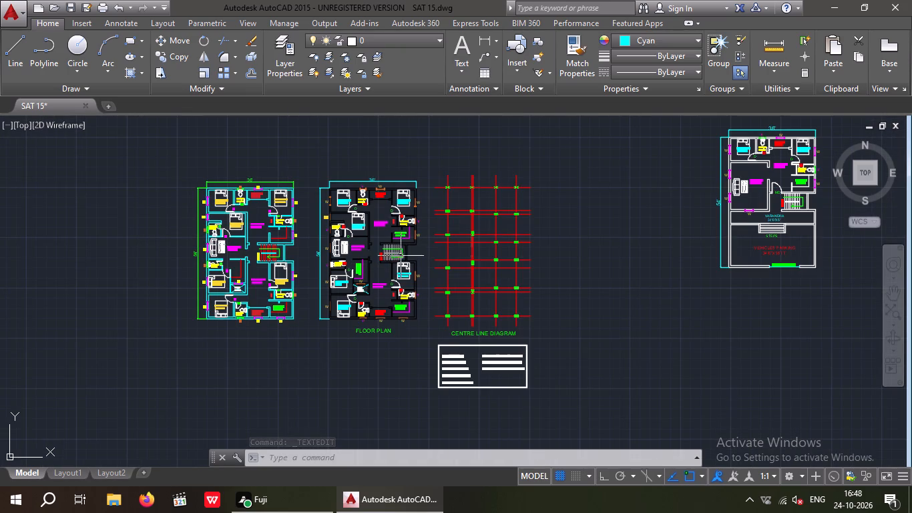
middle_drag(401, 256, 290, 248)
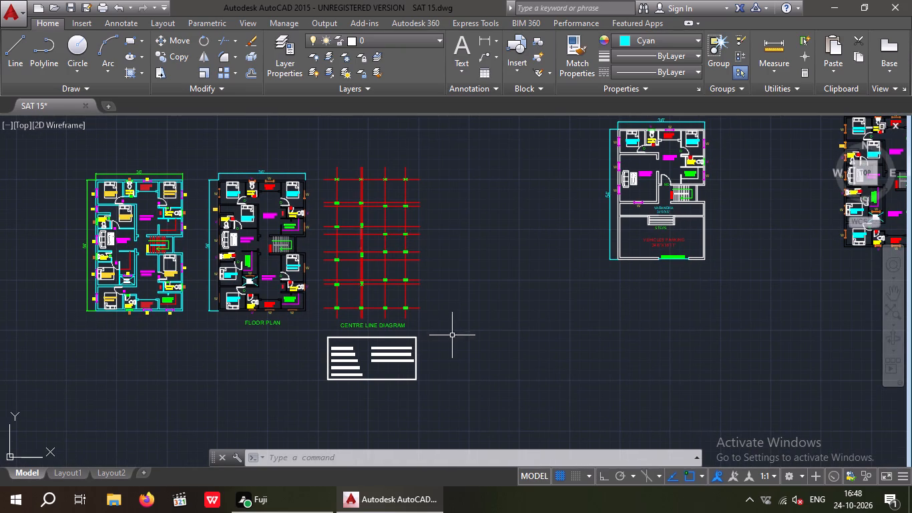
middle_drag(459, 329, 451, 405)
middle_click(524, 364)
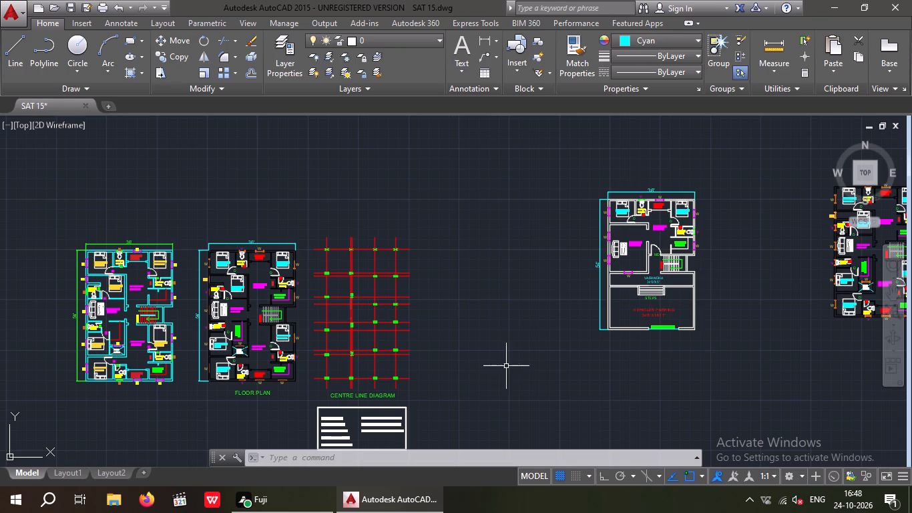
middle_drag(510, 267, 509, 245)
scroll(508, 244, down, 1)
scroll(573, 192, up, 2)
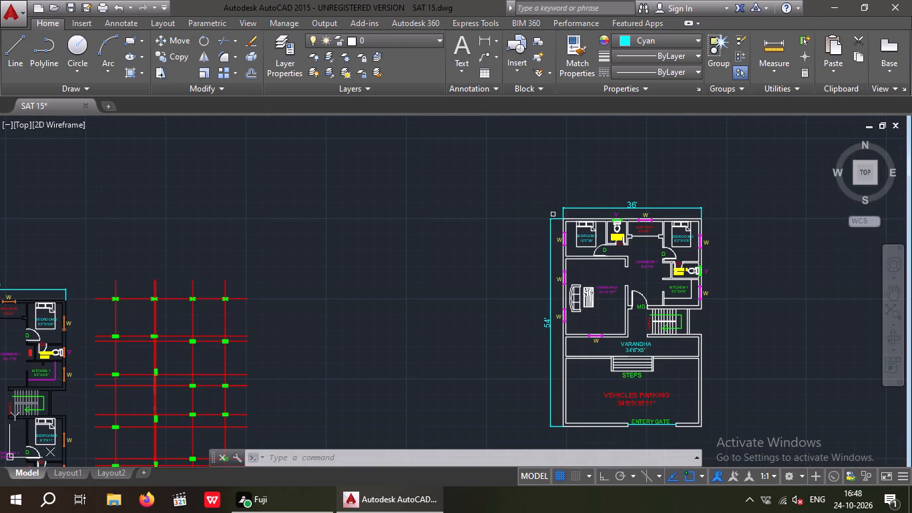
click(526, 186)
middle_drag(728, 391, 692, 321)
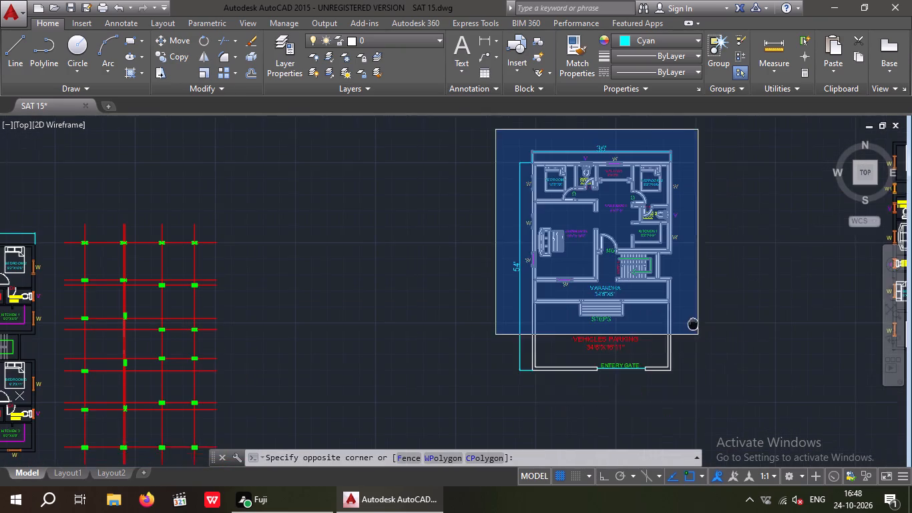
middle_drag(692, 321, 690, 317)
click(690, 383)
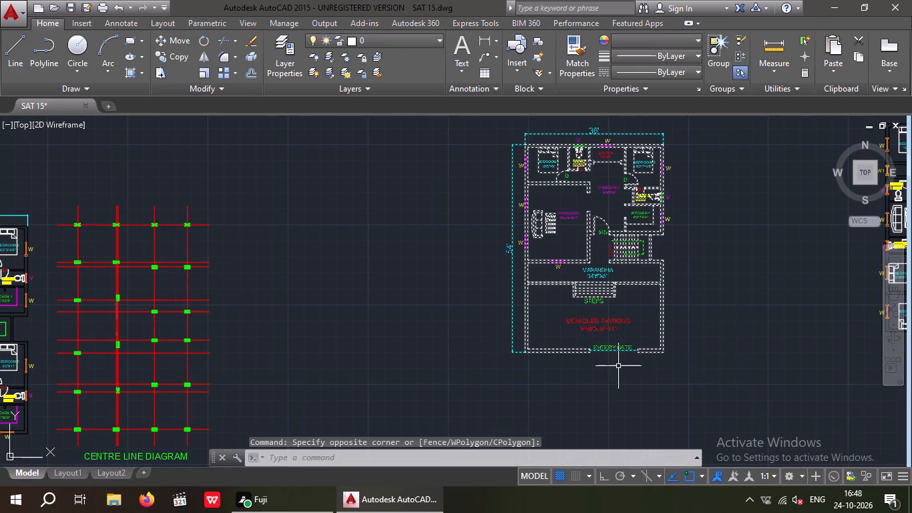
middle_drag(418, 353, 457, 368)
scroll(490, 343, down, 2)
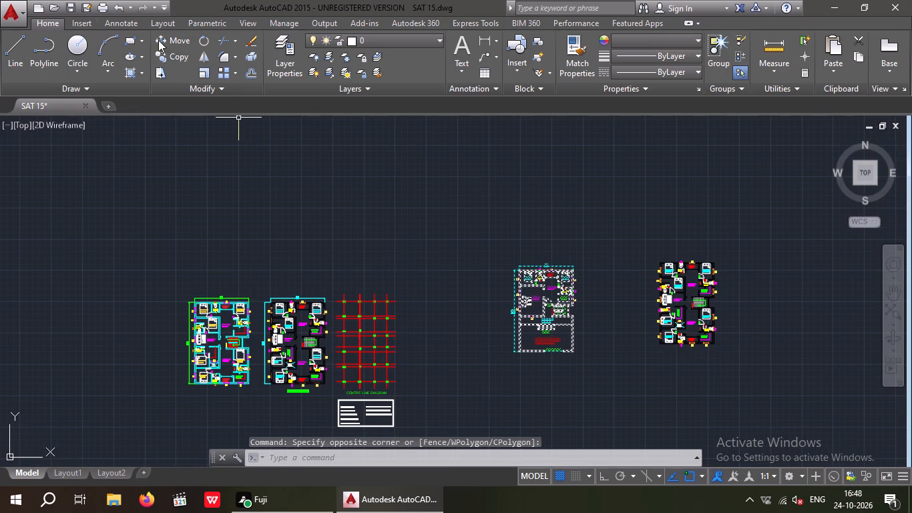
click(166, 45)
scroll(485, 272, up, 3)
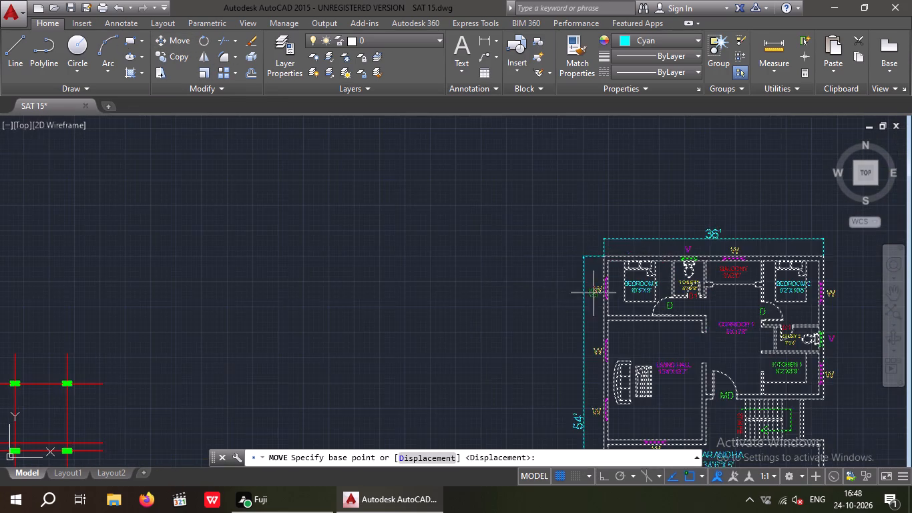
scroll(606, 271, up, 2)
click(598, 234)
scroll(594, 228, down, 2)
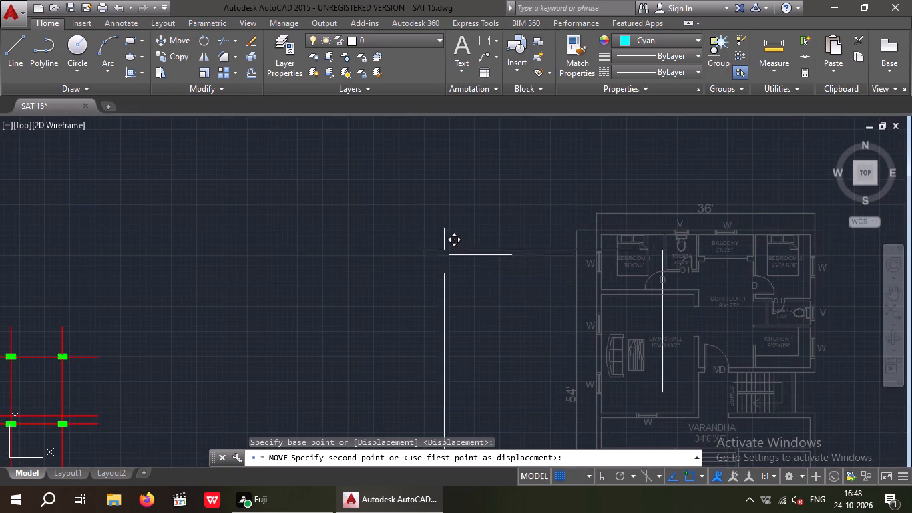
middle_drag(441, 250, 482, 189)
scroll(487, 177, down, 2)
middle_drag(429, 271, 578, 198)
middle_drag(180, 339, 184, 336)
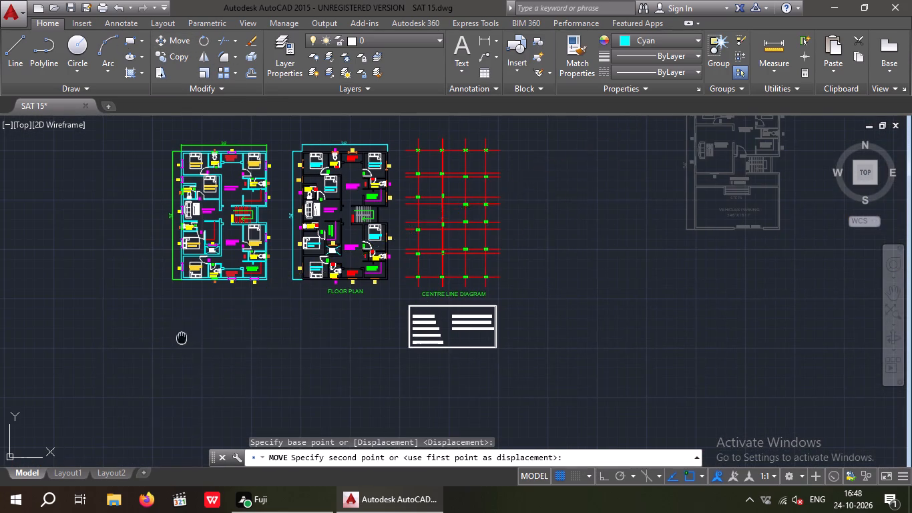
middle_drag(184, 336, 229, 297)
scroll(270, 269, up, 2)
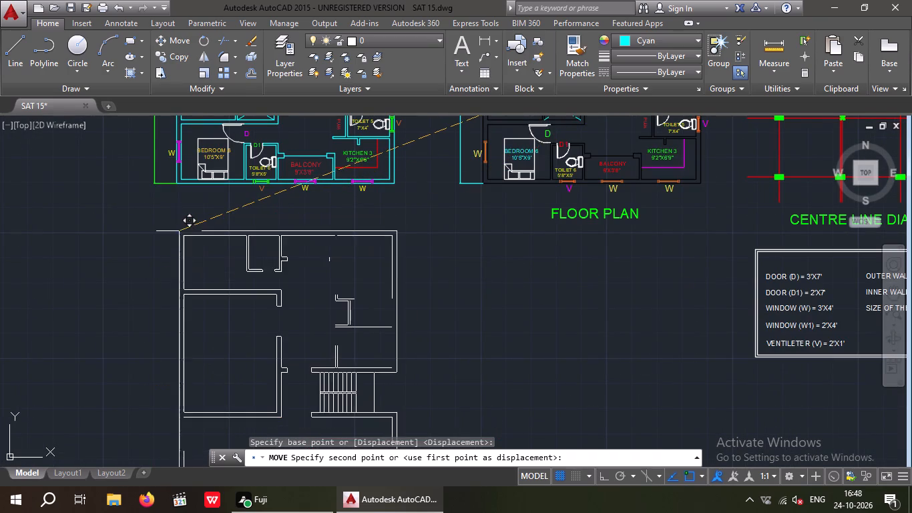
click(175, 231)
scroll(306, 257, down, 2)
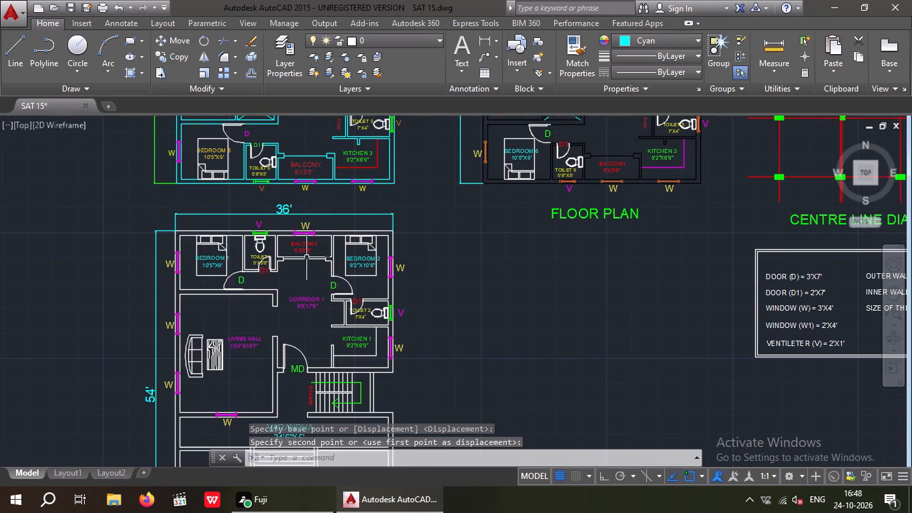
key(Escape)
key(Escape)
Add a horizontal linear dimension across the separate black-walled plan's full outer width, placed above the V and W labels of the Balcony side wall.
middle_drag(380, 333, 80, 284)
scroll(157, 262, down, 1)
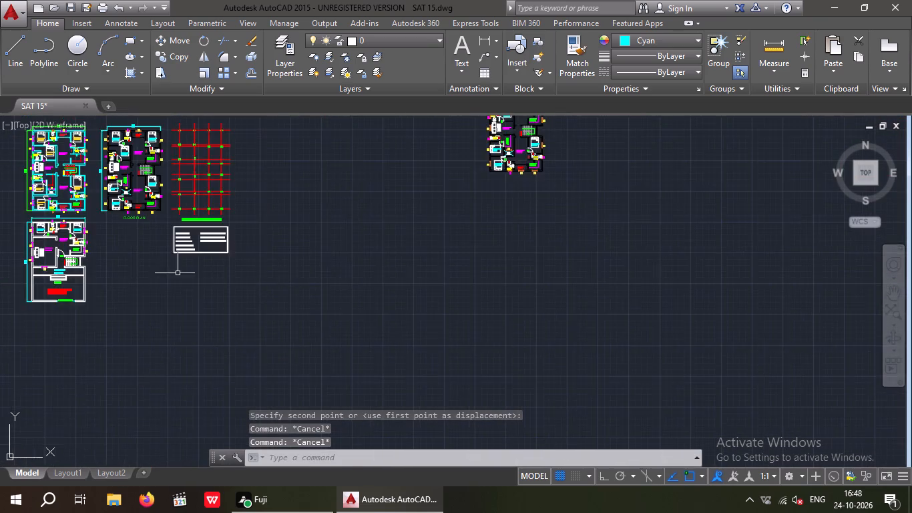
scroll(178, 273, down, 1)
middle_drag(200, 283, 162, 349)
scroll(362, 249, up, 5)
middle_drag(353, 264, 351, 272)
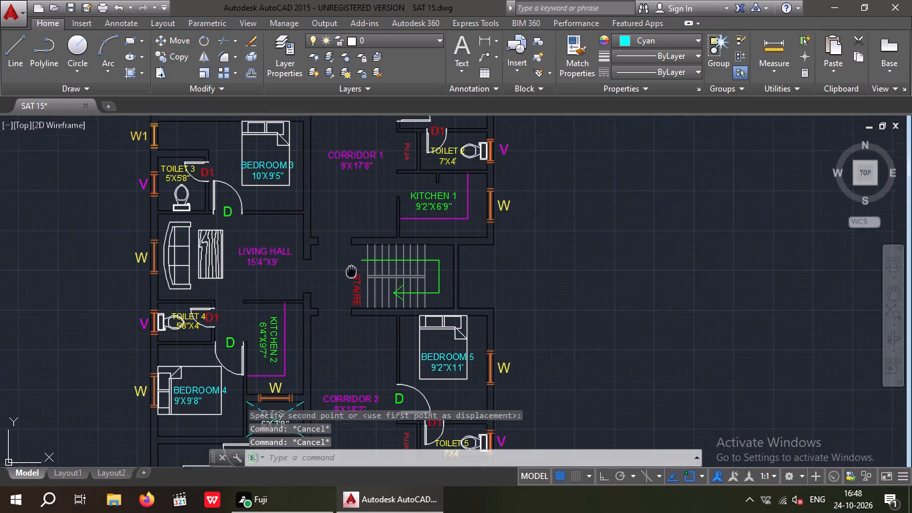
middle_drag(351, 272, 347, 283)
scroll(340, 261, down, 1)
middle_drag(346, 298, 336, 246)
middle_drag(347, 279, 349, 301)
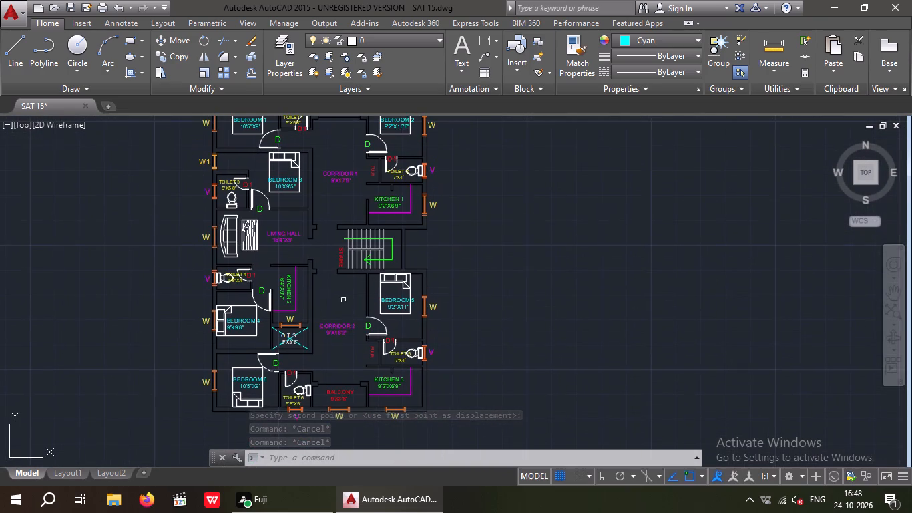
middle_drag(339, 294, 328, 349)
scroll(332, 295, down, 1)
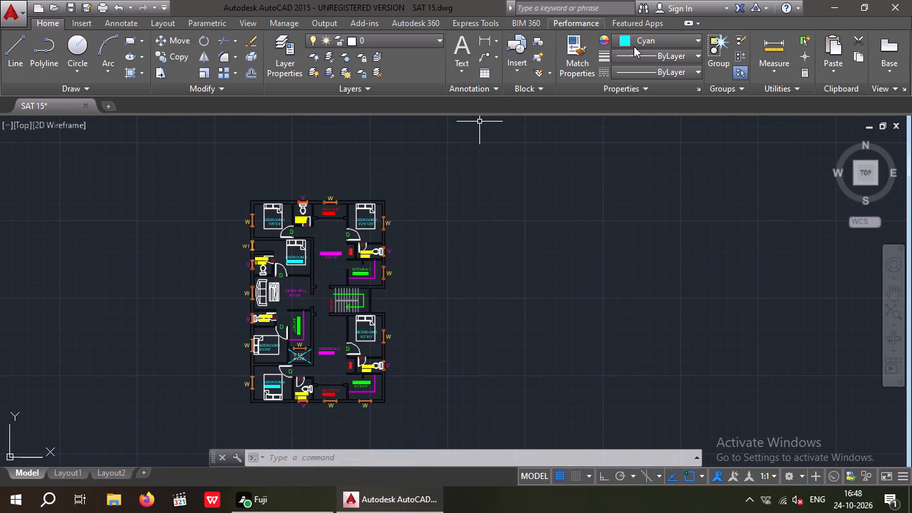
click(463, 47)
key(Escape)
click(483, 45)
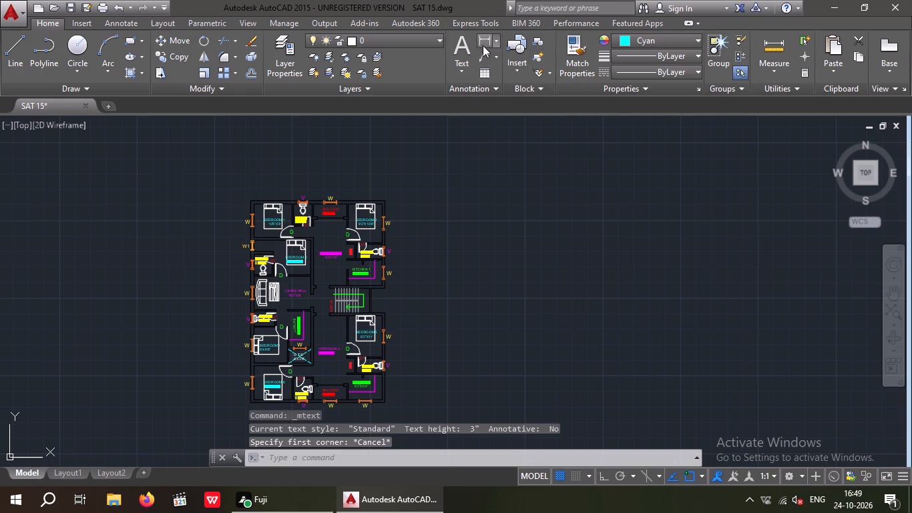
scroll(238, 182, up, 3)
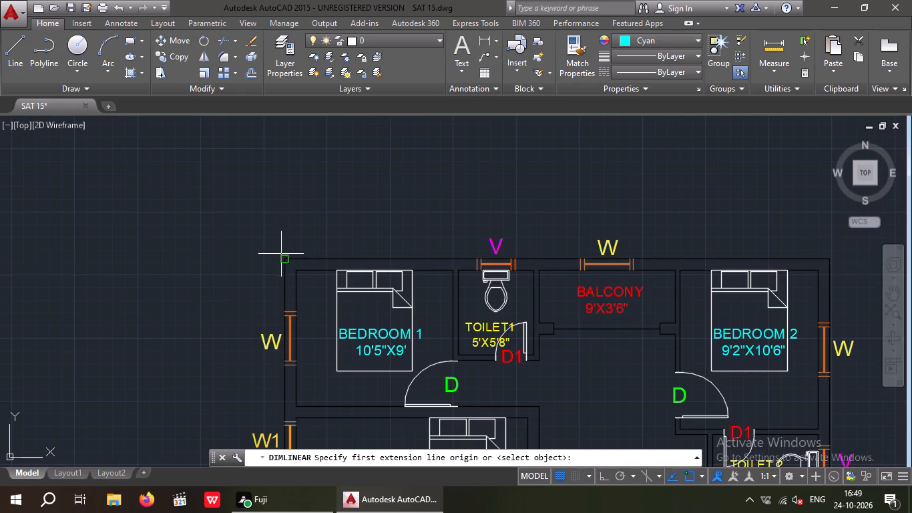
click(285, 258)
click(831, 258)
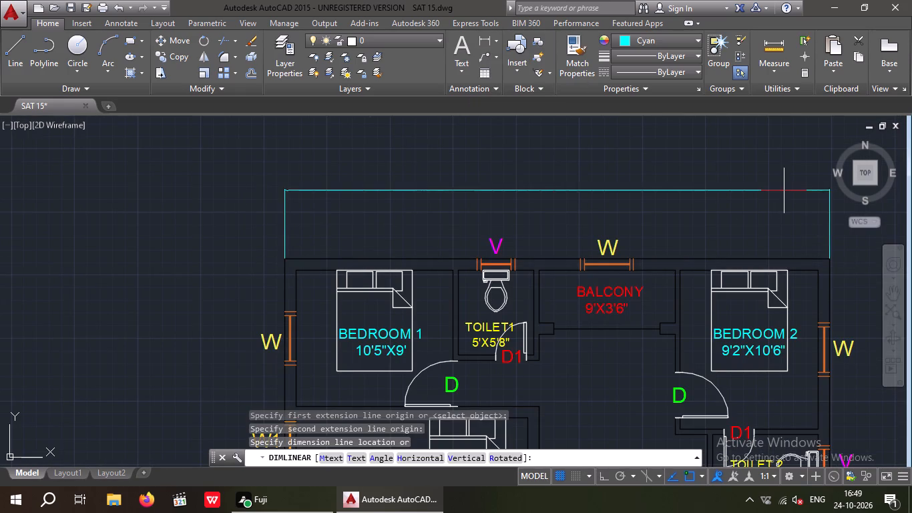
middle_drag(784, 190, 648, 198)
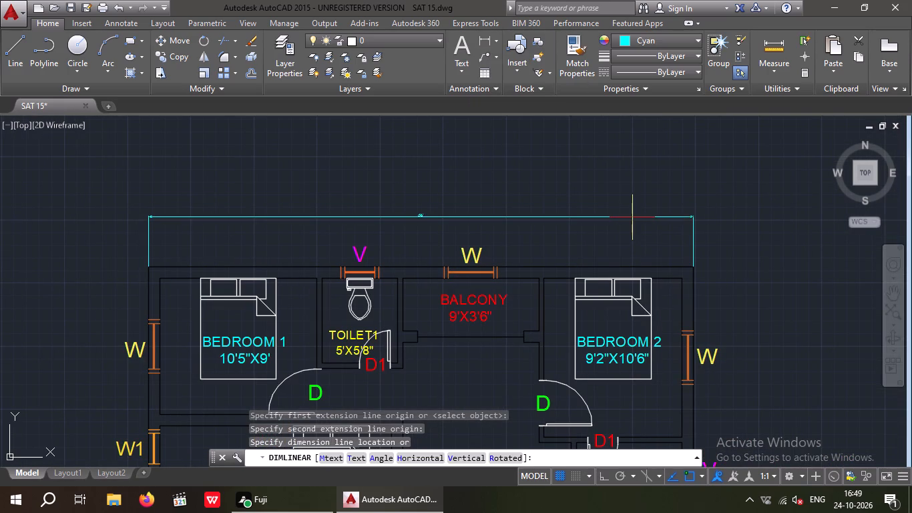
click(632, 221)
Add a vertical linear dimension along the same black-walled plan's full outer depth, placed outside the W labels of the living hall side wall.
middle_drag(525, 254, 527, 186)
scroll(527, 176, down, 1)
click(483, 42)
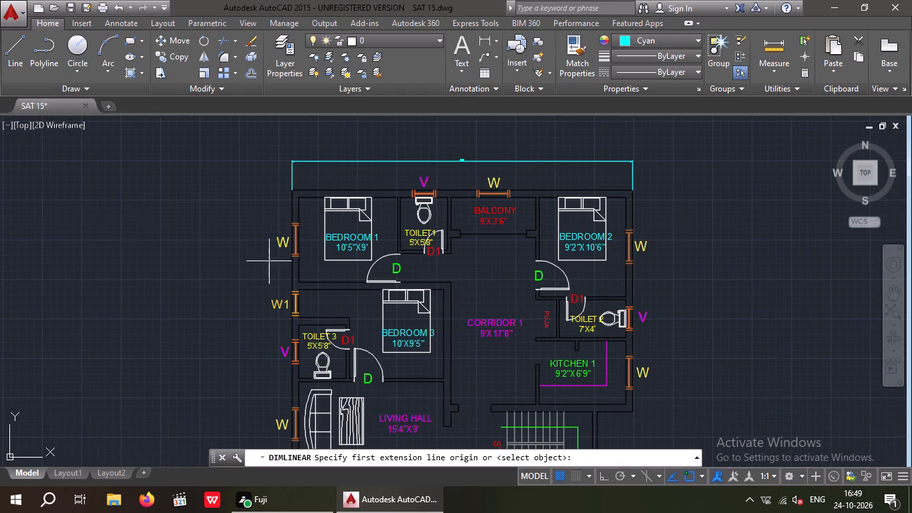
scroll(295, 198, up, 2)
click(282, 178)
scroll(282, 177, down, 4)
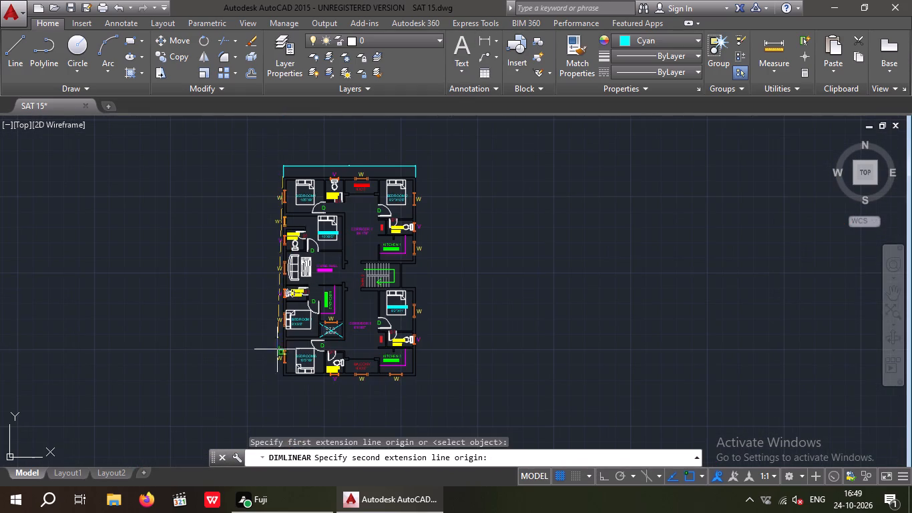
scroll(280, 389, up, 4)
click(283, 316)
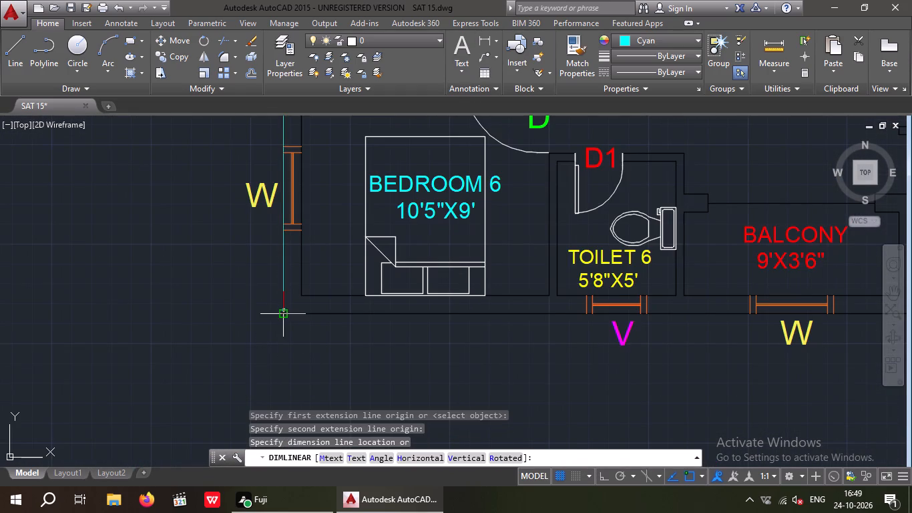
middle_drag(280, 316, 280, 391)
scroll(275, 361, down, 2)
middle_drag(252, 353, 285, 414)
scroll(286, 392, down, 2)
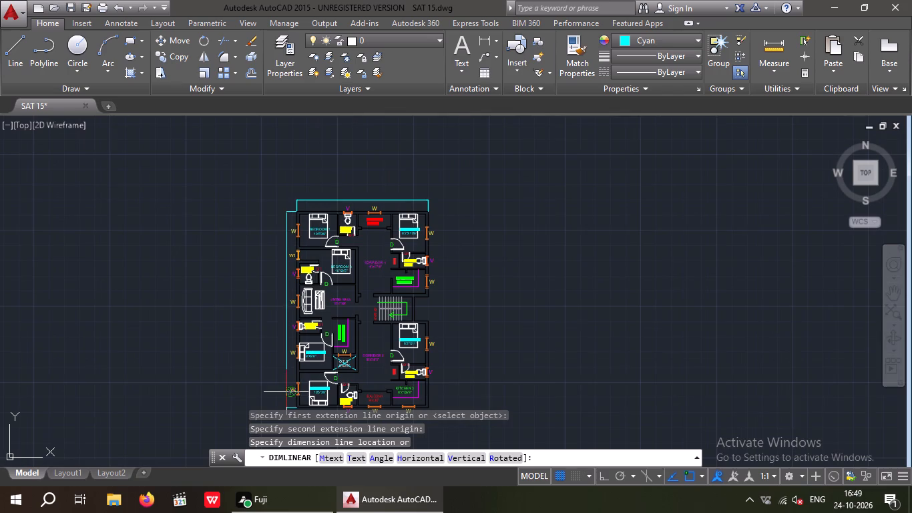
scroll(280, 371, up, 1)
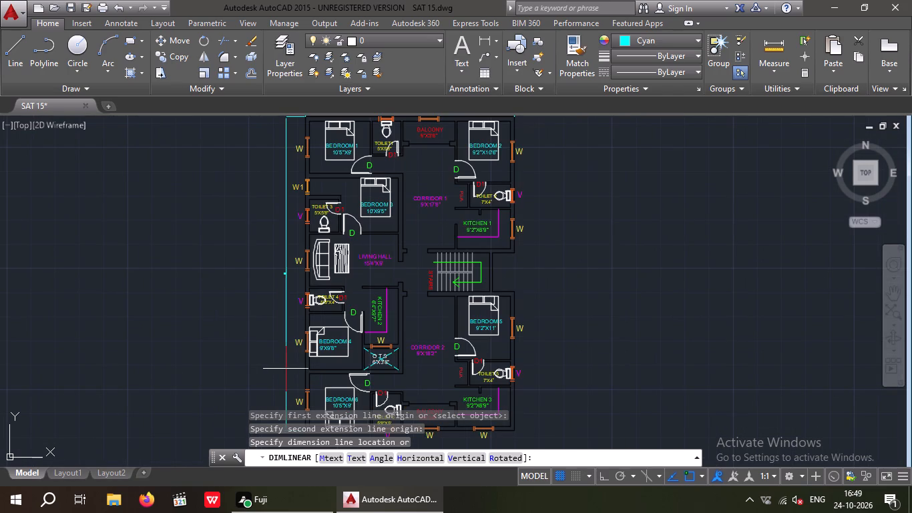
click(286, 369)
key(Escape)
Set the text height of this black-walled plan's overall width dimension to 18".
middle_drag(250, 386, 214, 446)
scroll(219, 348, down, 1)
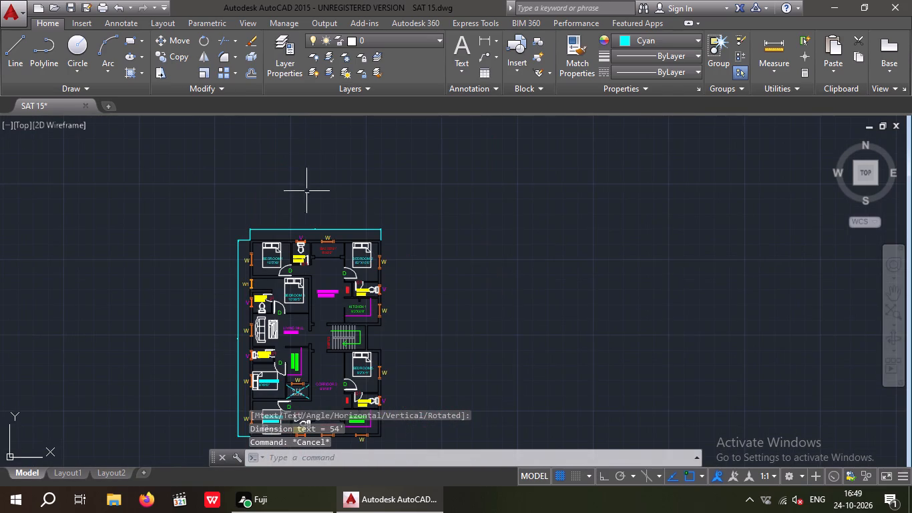
scroll(324, 210, up, 3)
scroll(276, 294, up, 4)
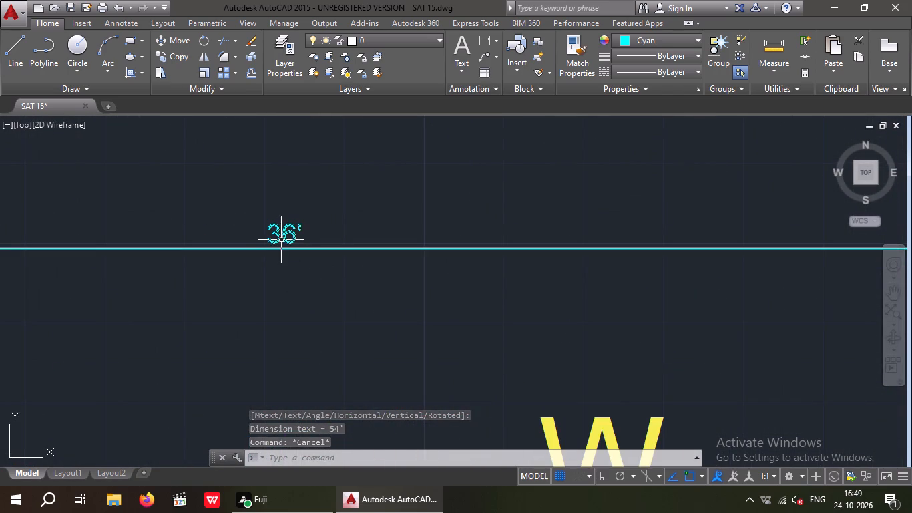
double_click(281, 240)
click(296, 238)
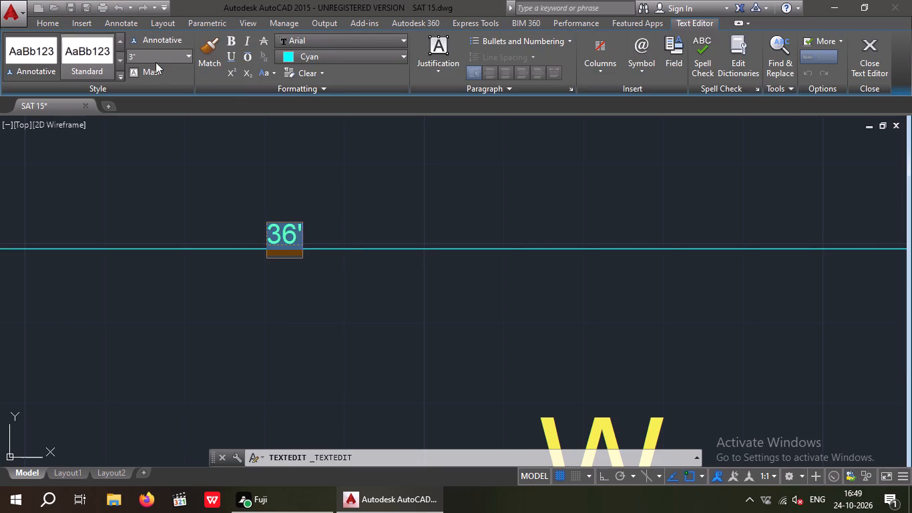
click(156, 58)
text(18)
key(shift+quotedbl)
key(Return)
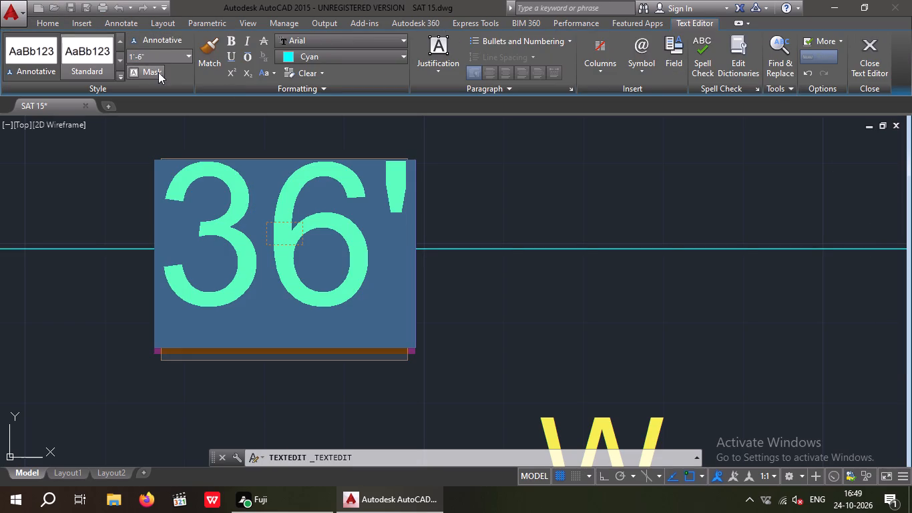
click(113, 146)
Set the text height of this black-walled plan's overall depth dimension to 18".
scroll(118, 150, down, 4)
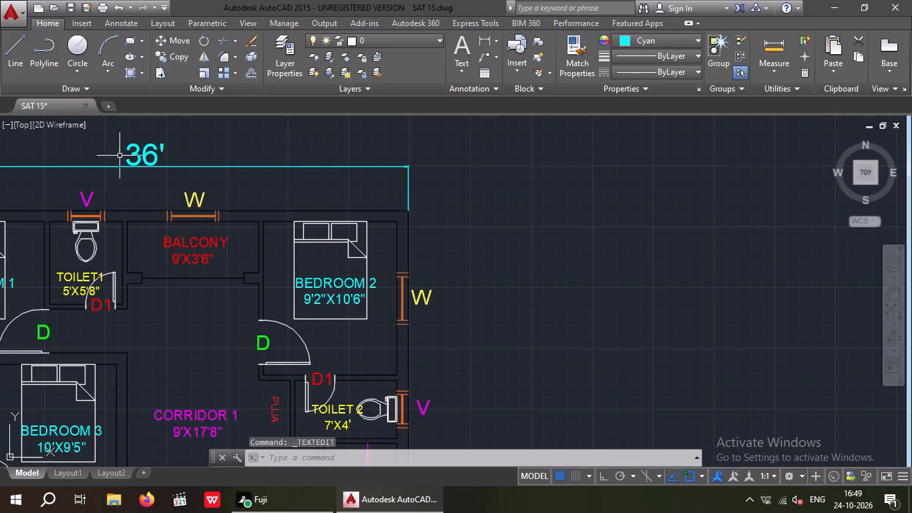
middle_drag(192, 228, 326, 195)
scroll(192, 228, down, 1)
scroll(349, 194, down, 1)
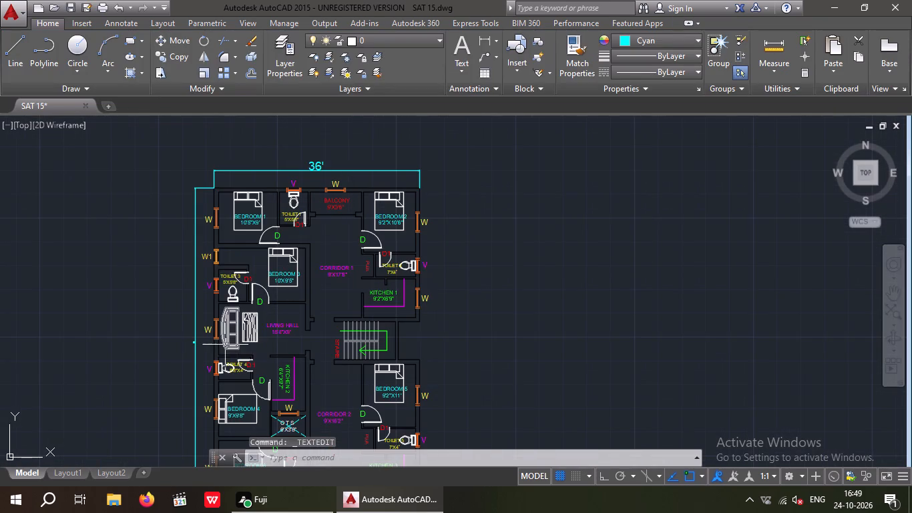
scroll(206, 349, up, 5)
scroll(89, 285, up, 3)
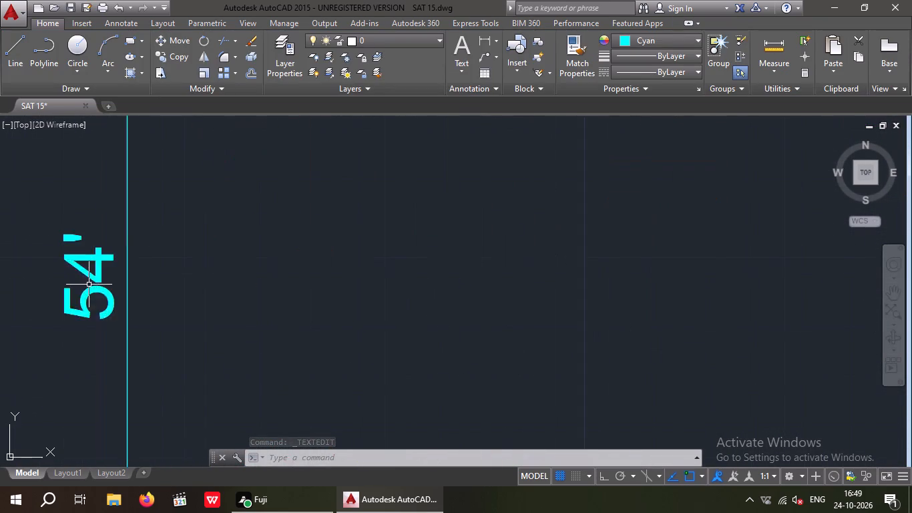
double_click(97, 292)
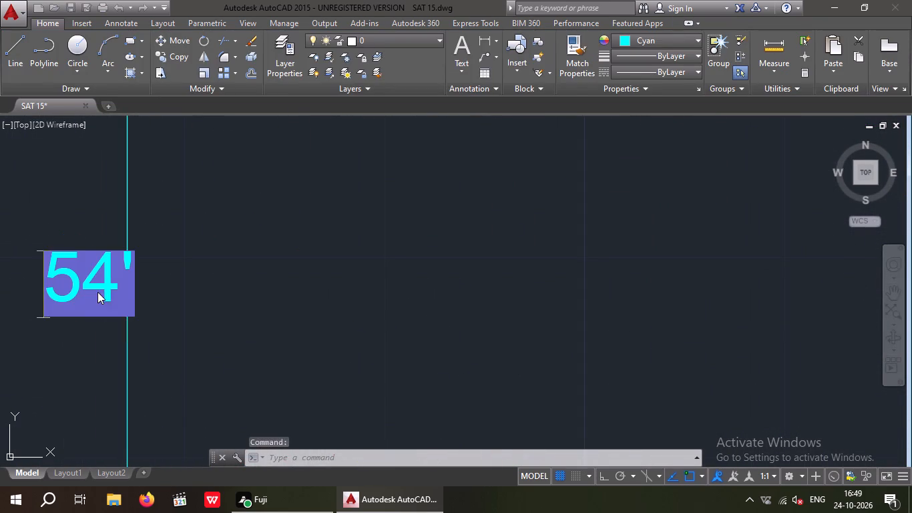
click(127, 290)
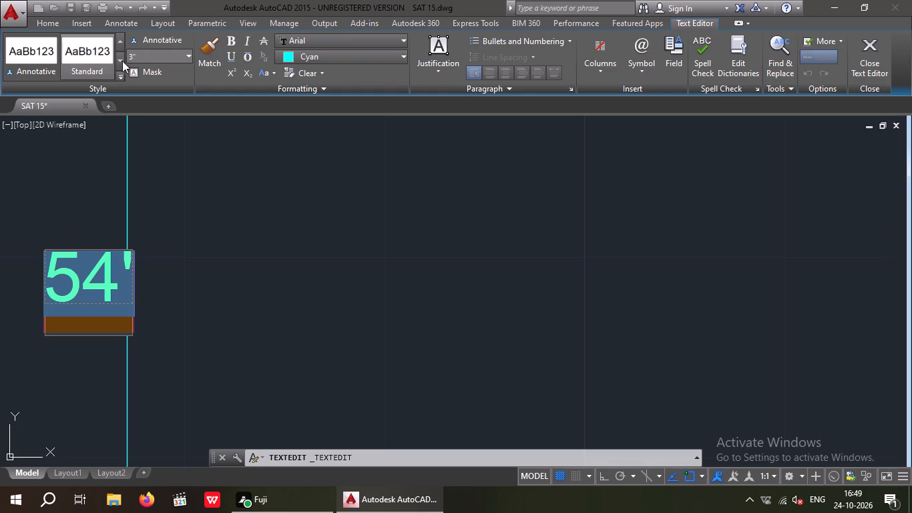
click(144, 55)
text(18)
key(shift+quotedbl)
key(Return)
scroll(276, 161, down, 3)
click(348, 237)
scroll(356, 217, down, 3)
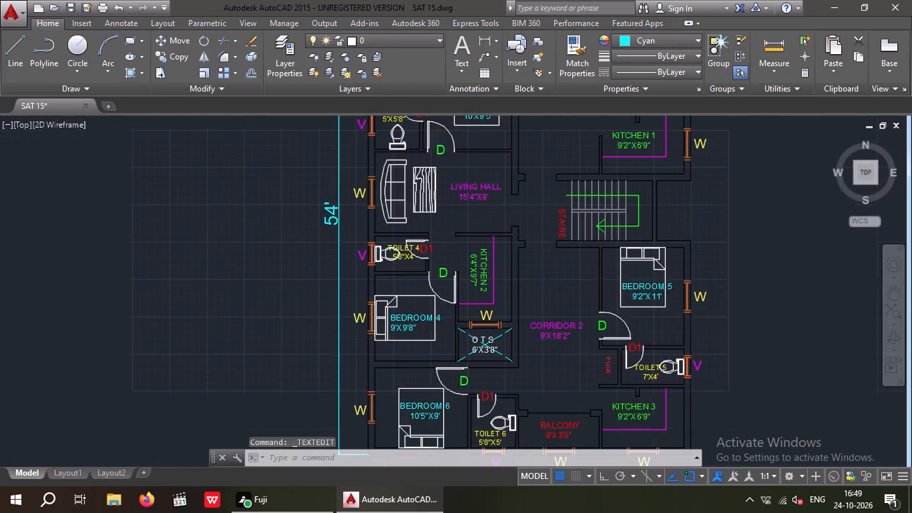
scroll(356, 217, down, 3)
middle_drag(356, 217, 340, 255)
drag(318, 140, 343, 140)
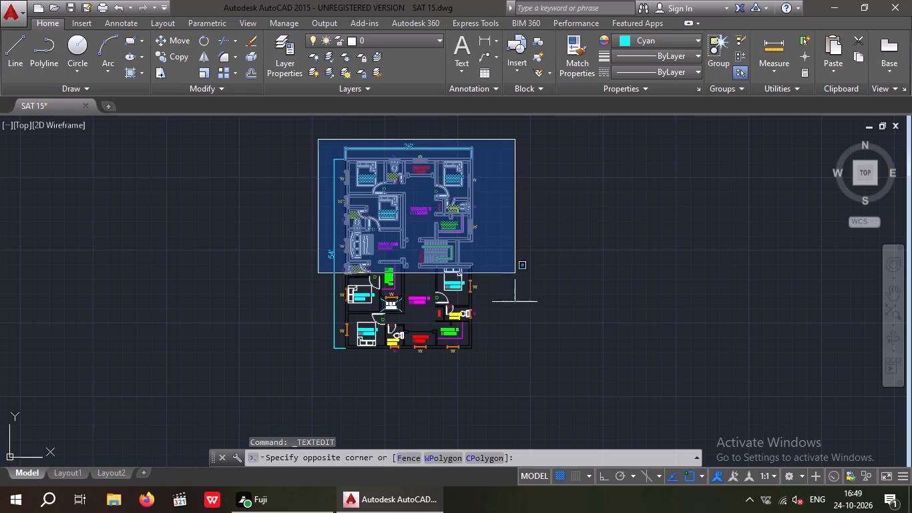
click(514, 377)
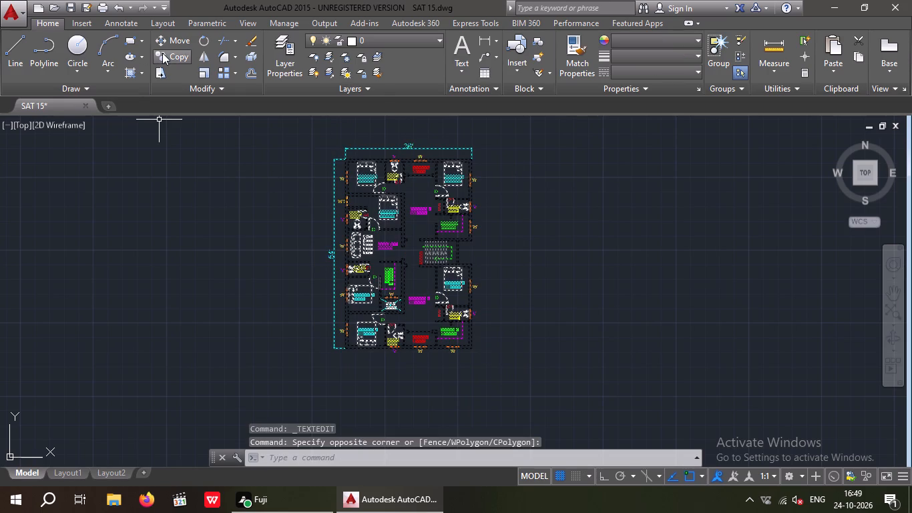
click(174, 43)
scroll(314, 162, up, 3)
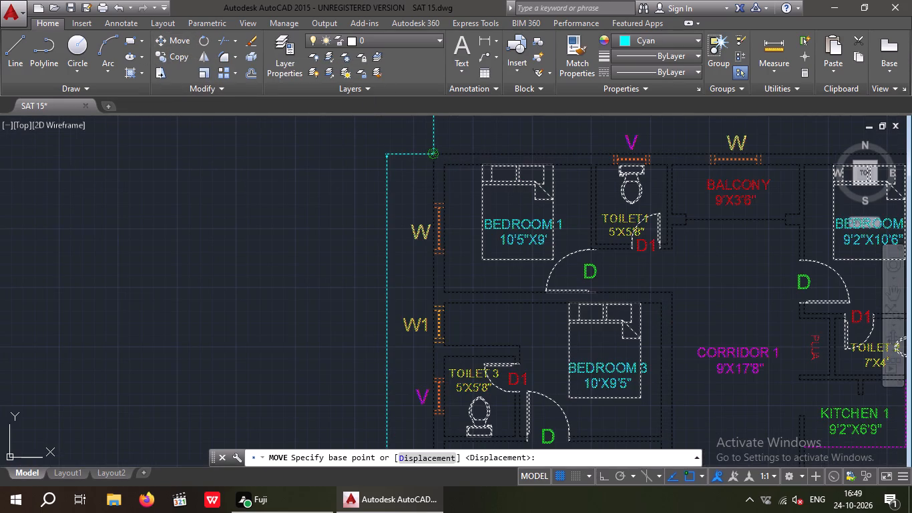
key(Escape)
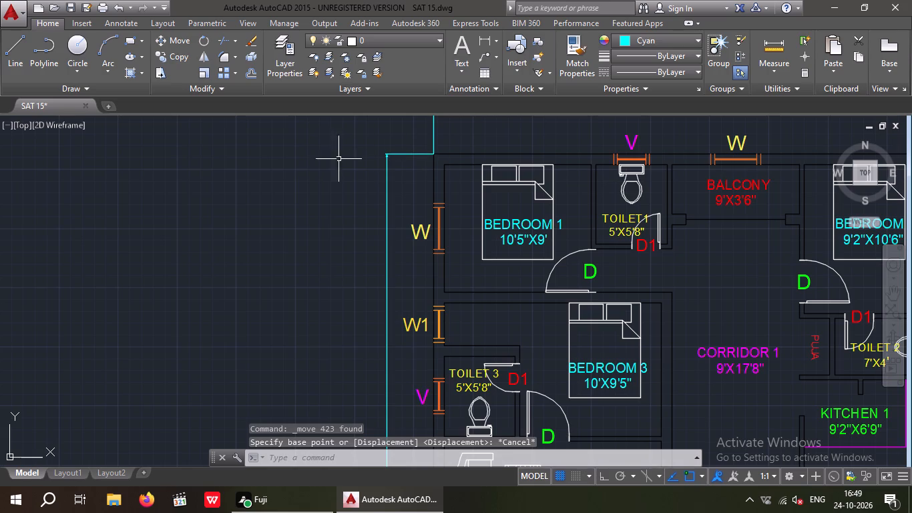
Copy the dimensioned separate black-walled plan by its Bedroom 1 outer corner to the space below the FLOOR PLAN title, beside the vehicles parking plan.
scroll(333, 157, down, 4)
drag(330, 126, 352, 139)
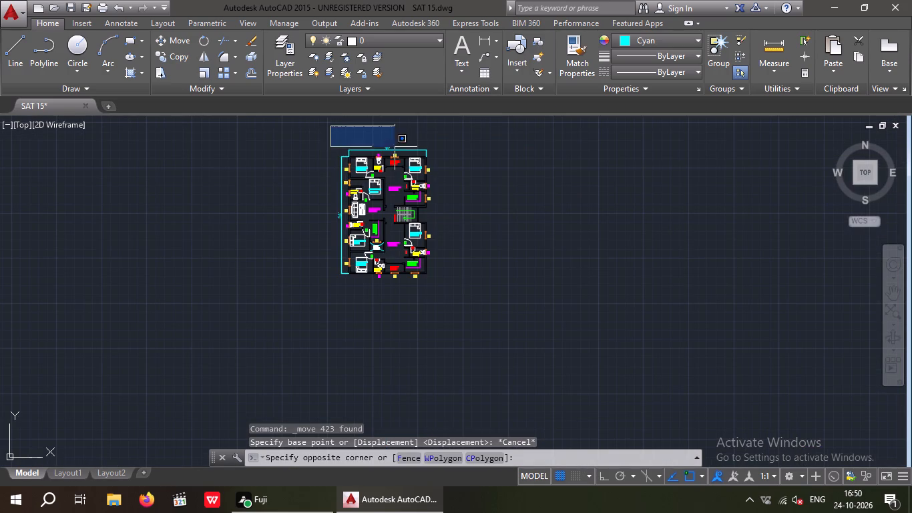
click(458, 293)
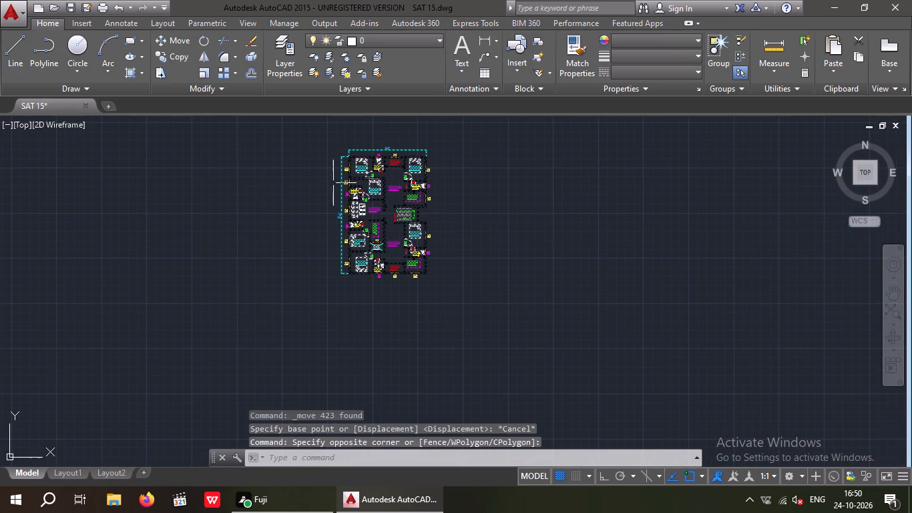
click(178, 59)
scroll(353, 156, up, 4)
middle_drag(318, 152, 320, 236)
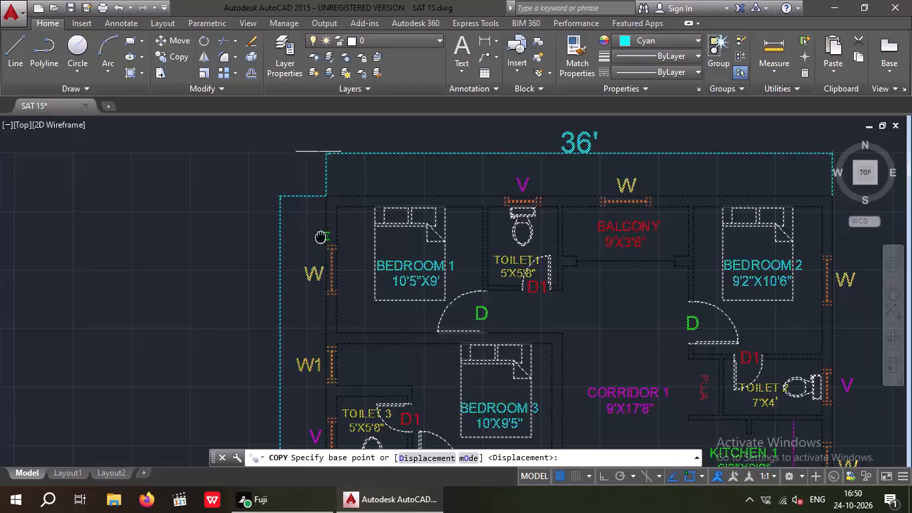
scroll(322, 213, down, 1)
scroll(326, 202, up, 2)
click(323, 204)
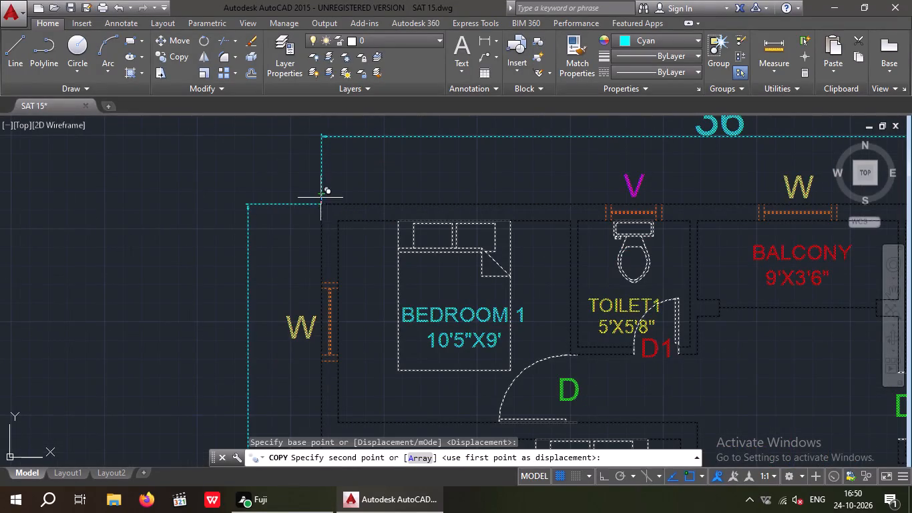
scroll(320, 191, down, 4)
middle_drag(301, 206, 421, 154)
scroll(411, 164, down, 3)
middle_drag(342, 235, 483, 206)
middle_drag(435, 212, 540, 170)
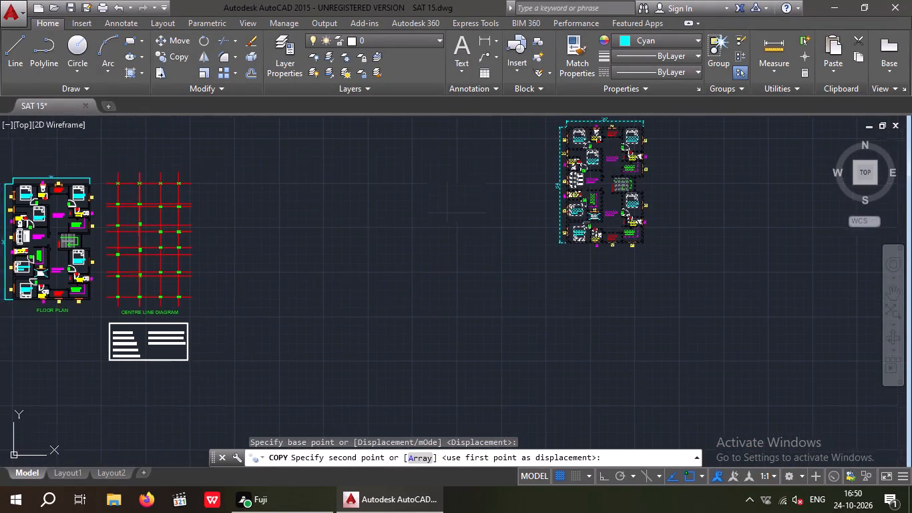
middle_drag(540, 170, 559, 162)
scroll(513, 189, down, 1)
scroll(289, 265, up, 4)
middle_drag(266, 230, 262, 250)
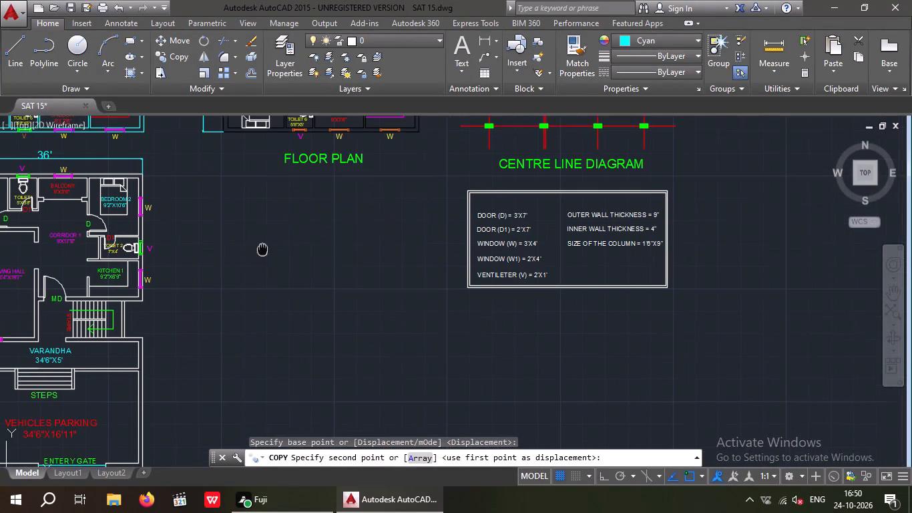
middle_drag(262, 250, 262, 251)
scroll(219, 194, down, 2)
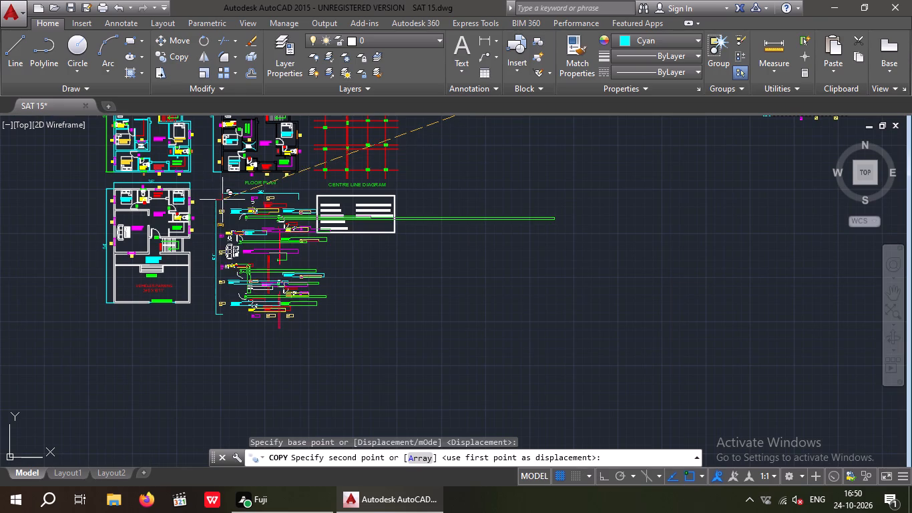
click(222, 200)
key(Escape)
Copy the whole vehicles parking plan with its 36' and 54' dimensions to the empty area beyond the separate black-walled plan.
middle_click(230, 215)
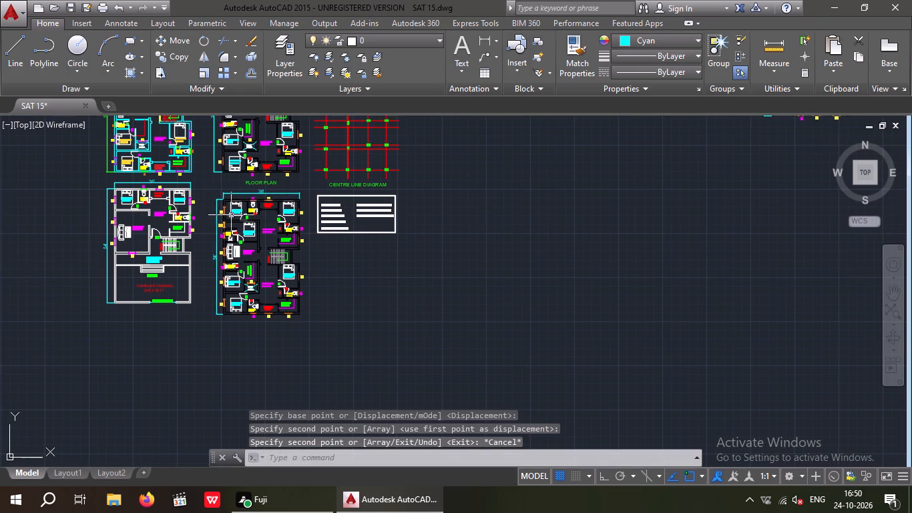
scroll(240, 210, down, 1)
middle_drag(238, 225, 241, 274)
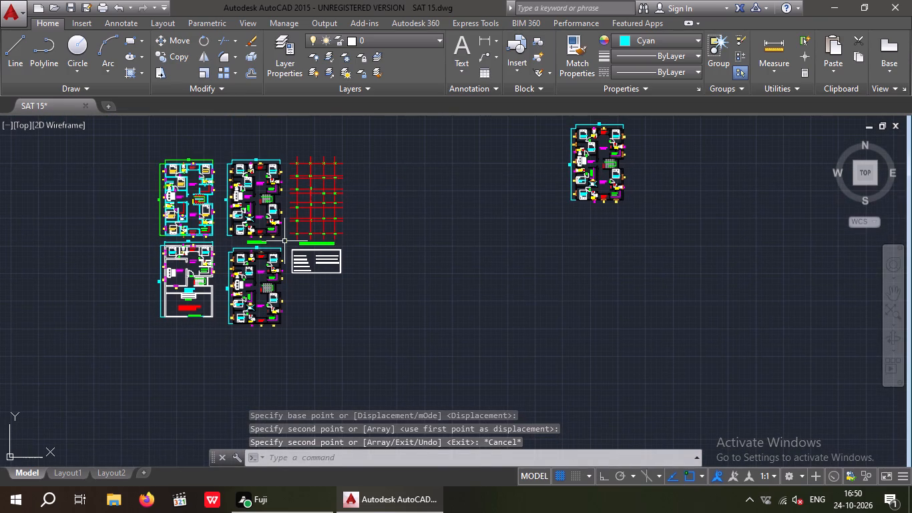
scroll(290, 226, up, 2)
scroll(282, 235, down, 1)
middle_drag(278, 246, 272, 269)
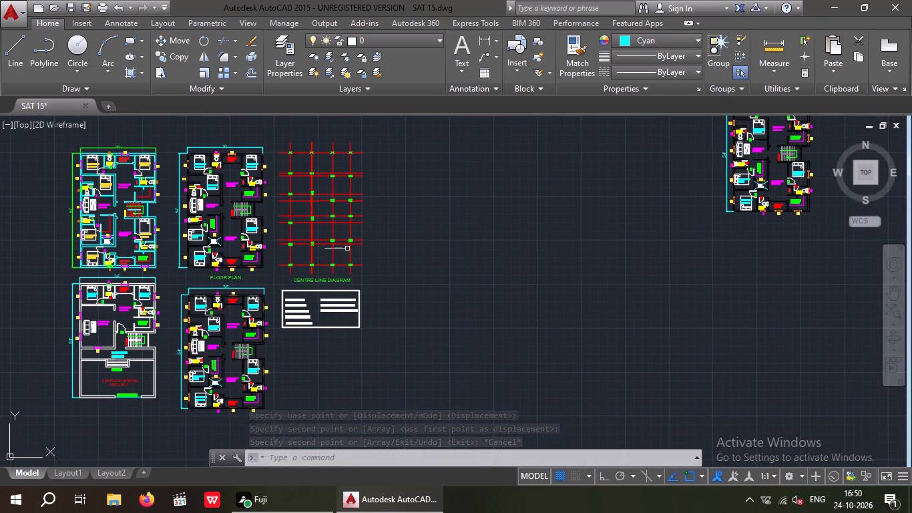
middle_drag(350, 244, 280, 261)
middle_drag(216, 260, 349, 226)
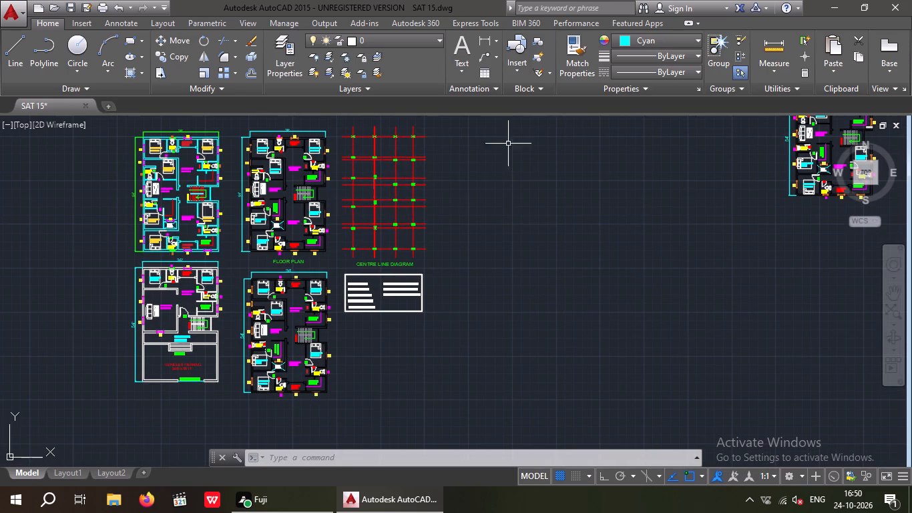
middle_drag(473, 218, 529, 171)
scroll(180, 218, up, 2)
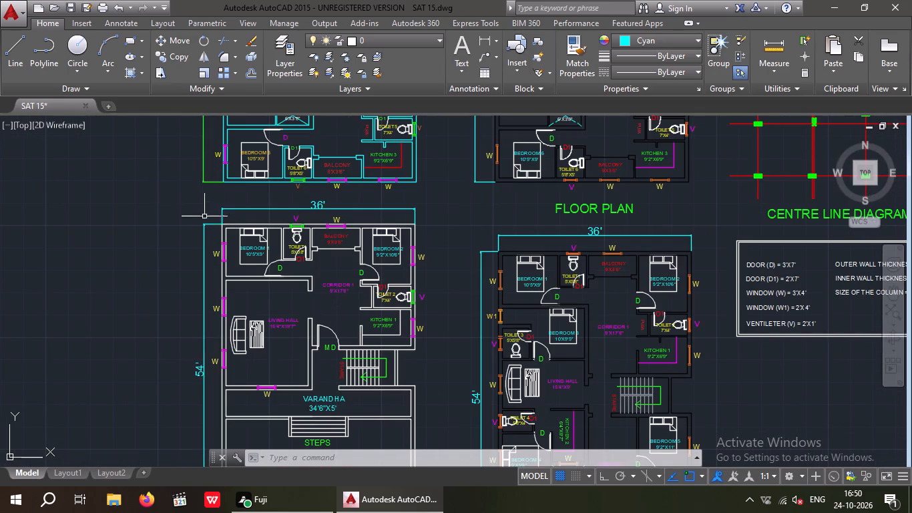
drag(186, 207, 193, 208)
click(160, 233)
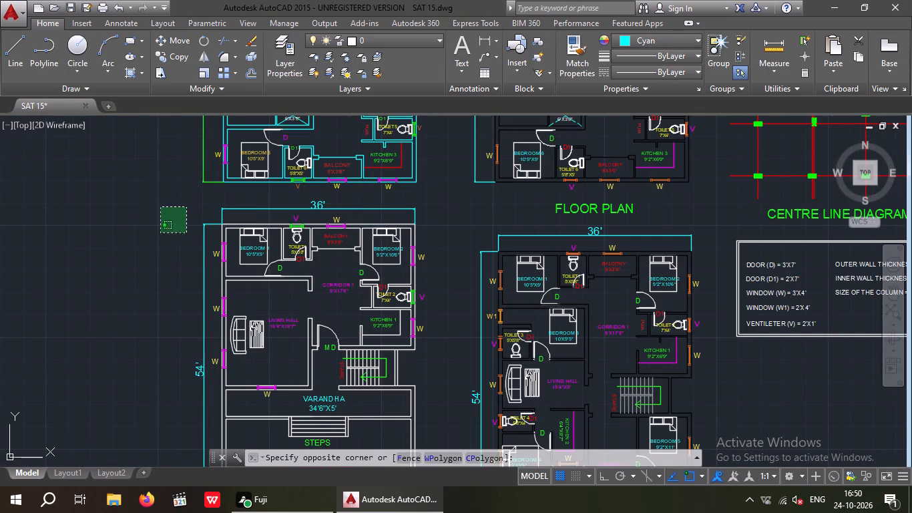
click(187, 198)
middle_drag(419, 283, 392, 206)
middle_drag(407, 329, 398, 243)
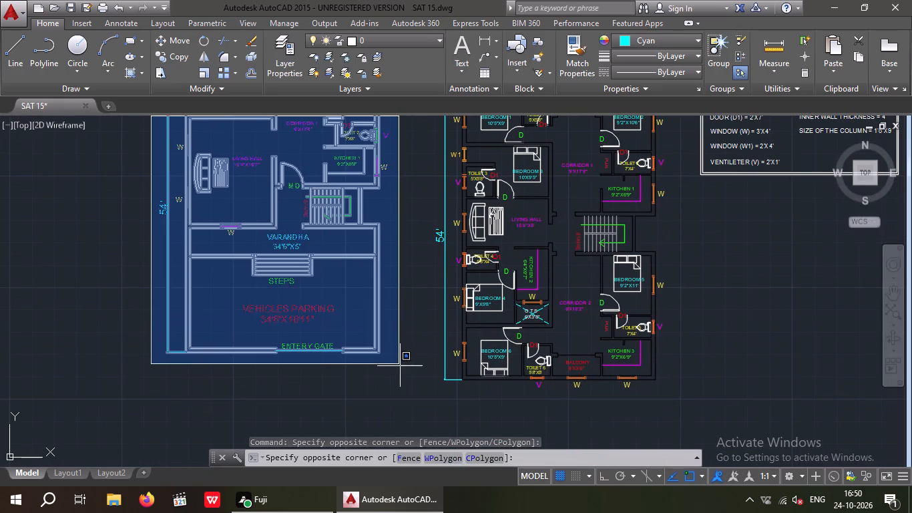
click(402, 370)
middle_drag(395, 365, 385, 402)
scroll(392, 366, down, 1)
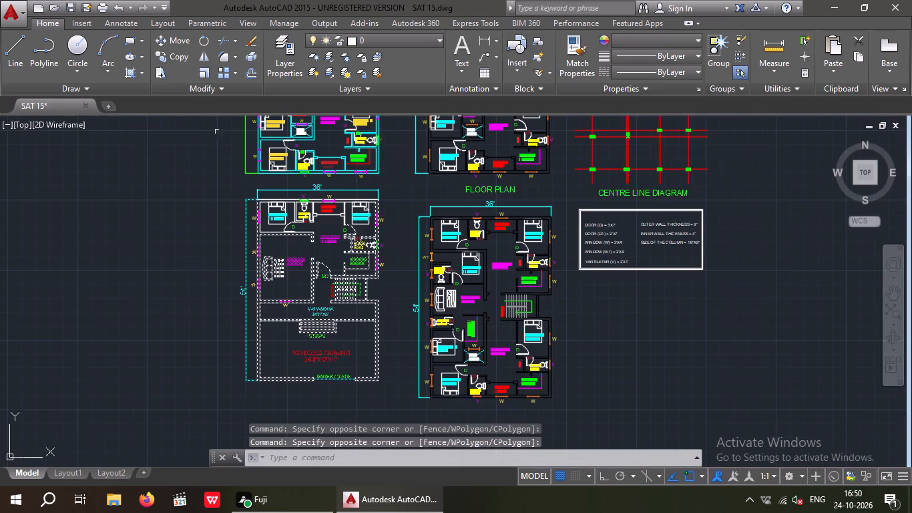
right_click(284, 202)
scroll(266, 194, up, 1)
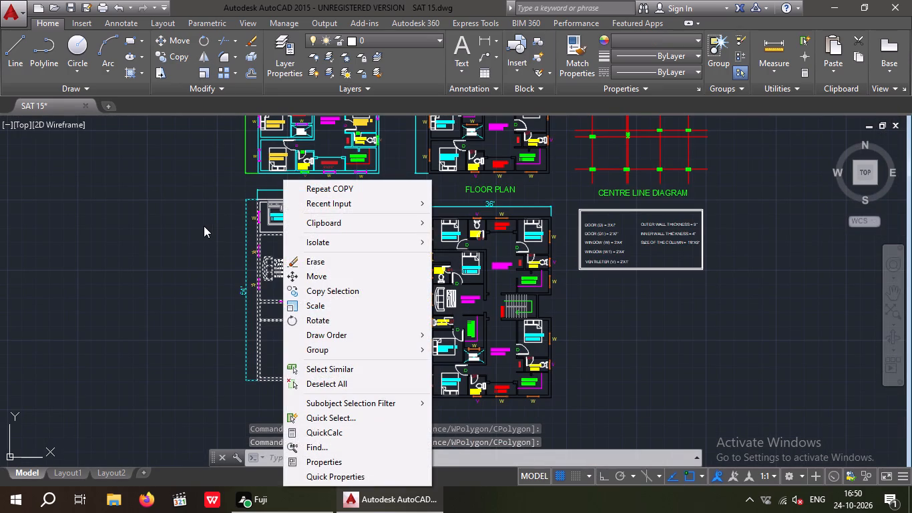
click(204, 226)
click(193, 226)
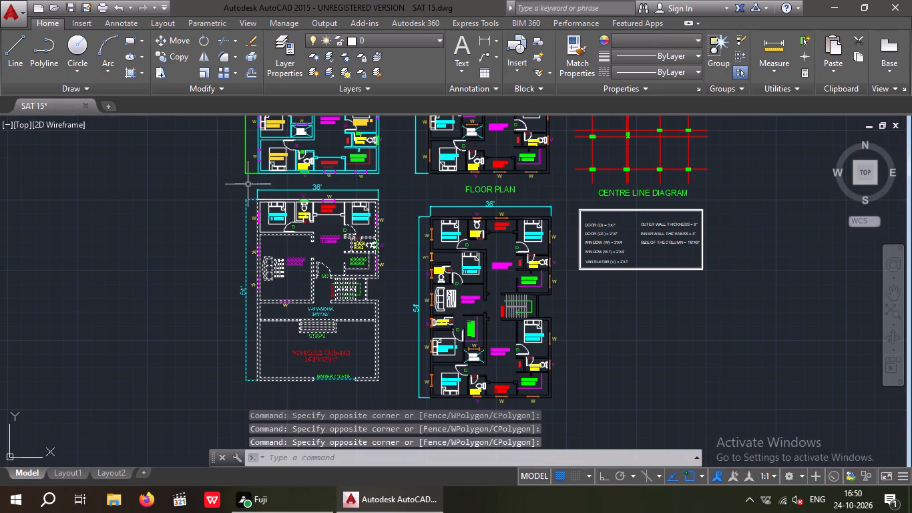
click(247, 183)
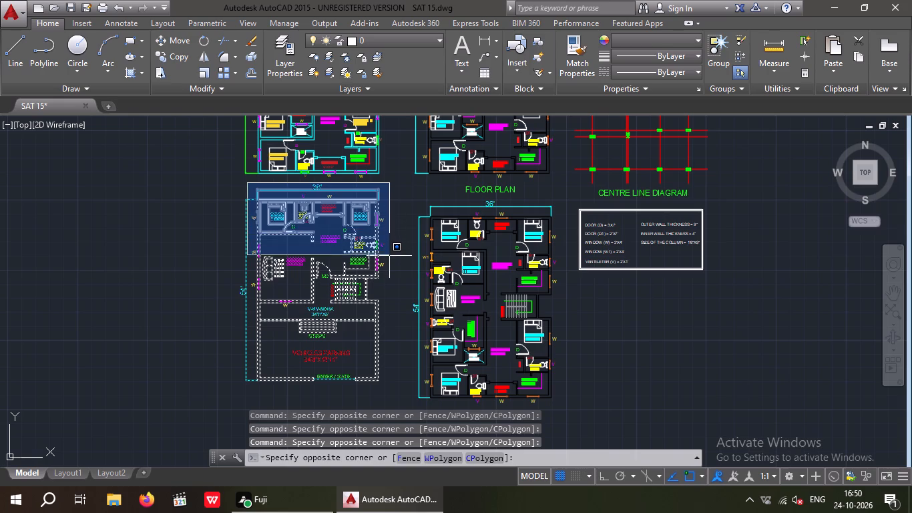
click(389, 258)
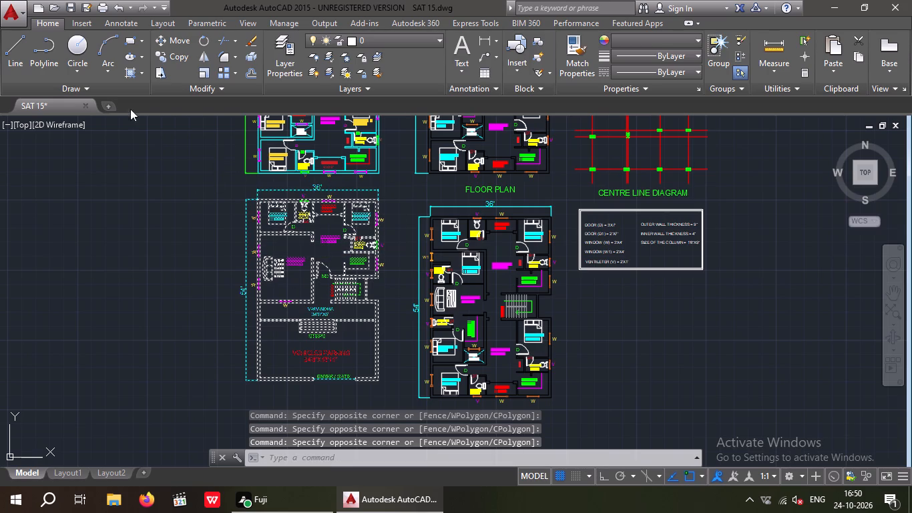
click(182, 53)
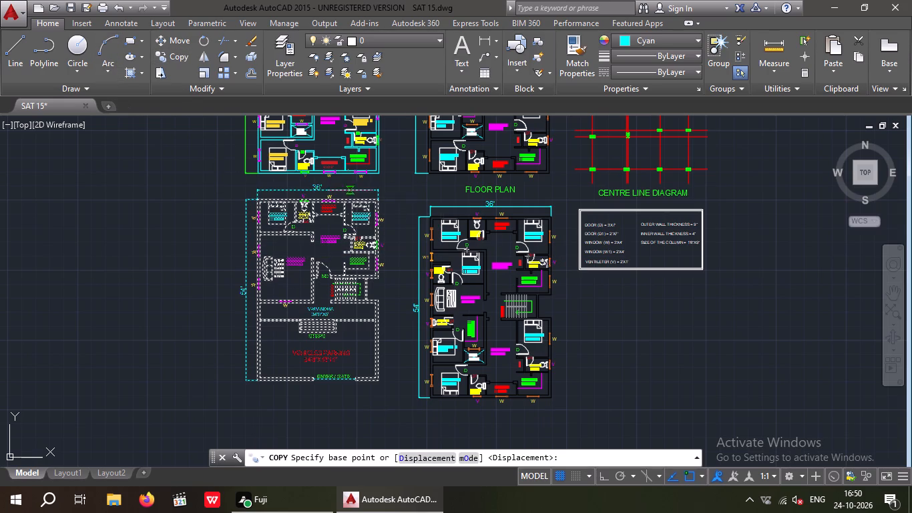
click(378, 200)
scroll(391, 200, down, 3)
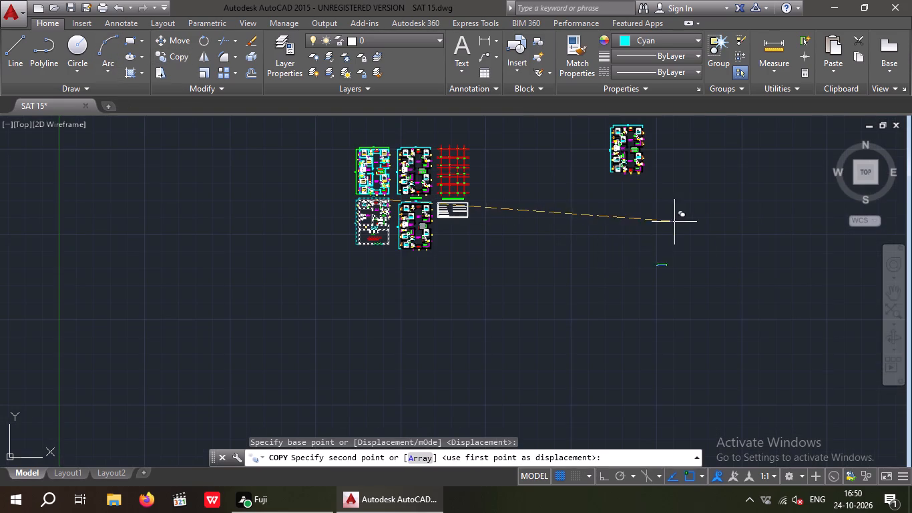
middle_drag(759, 212, 457, 312)
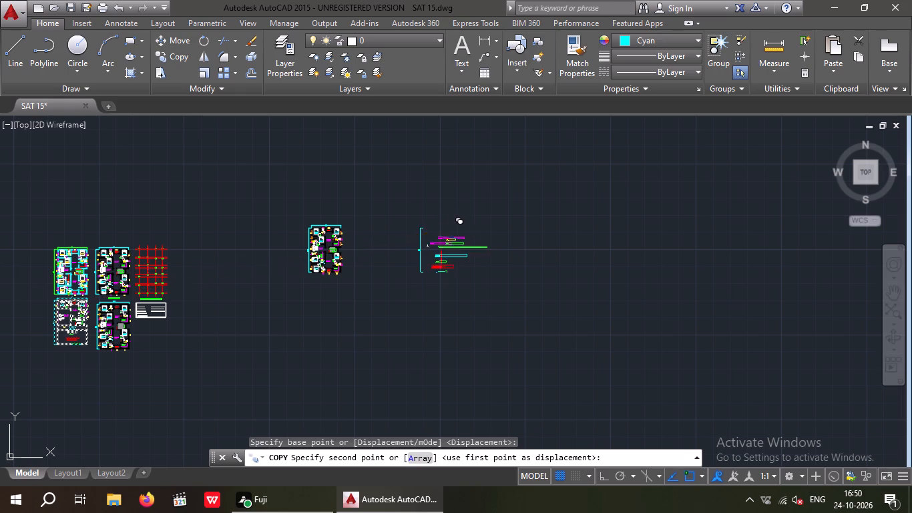
click(453, 204)
key(Escape)
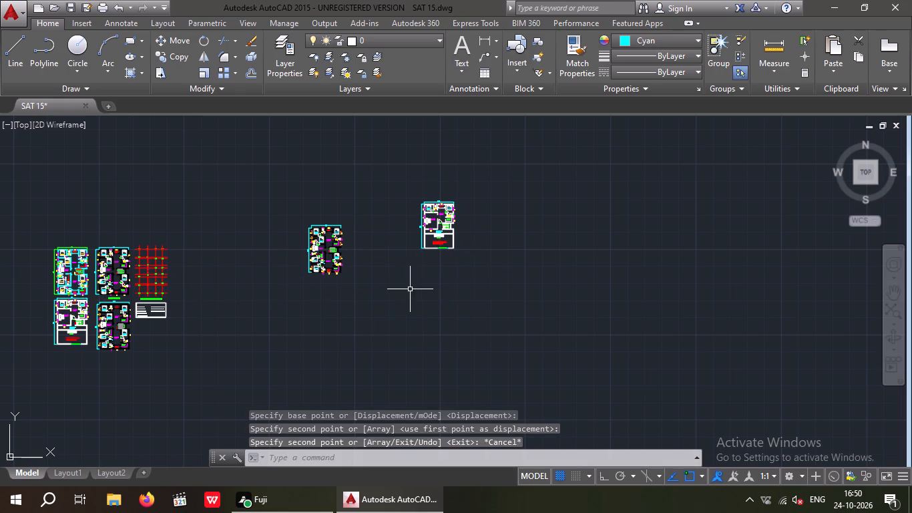
key(Escape)
Delete the isolated black-walled plan without room names or dimensions that lies far above the other drawings.
middle_drag(356, 316, 503, 287)
scroll(428, 307, down, 1)
middle_drag(413, 351, 480, 329)
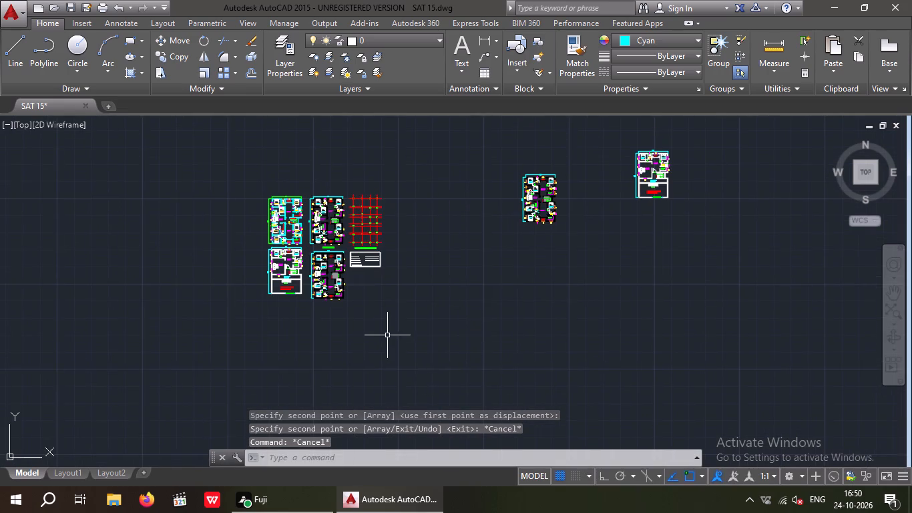
middle_drag(388, 334, 466, 311)
scroll(453, 310, down, 2)
middle_drag(448, 313, 401, 417)
scroll(465, 331, down, 1)
middle_drag(457, 357, 460, 375)
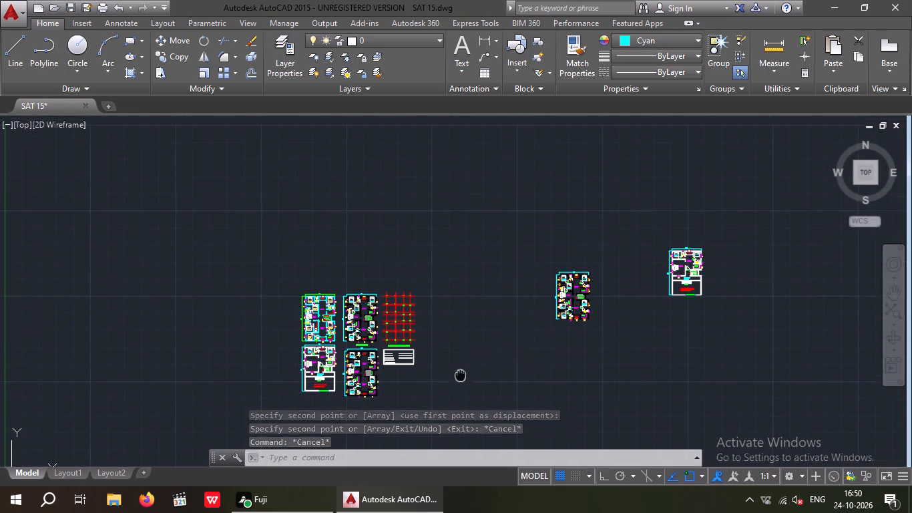
middle_drag(426, 285, 437, 344)
middle_drag(486, 263, 452, 367)
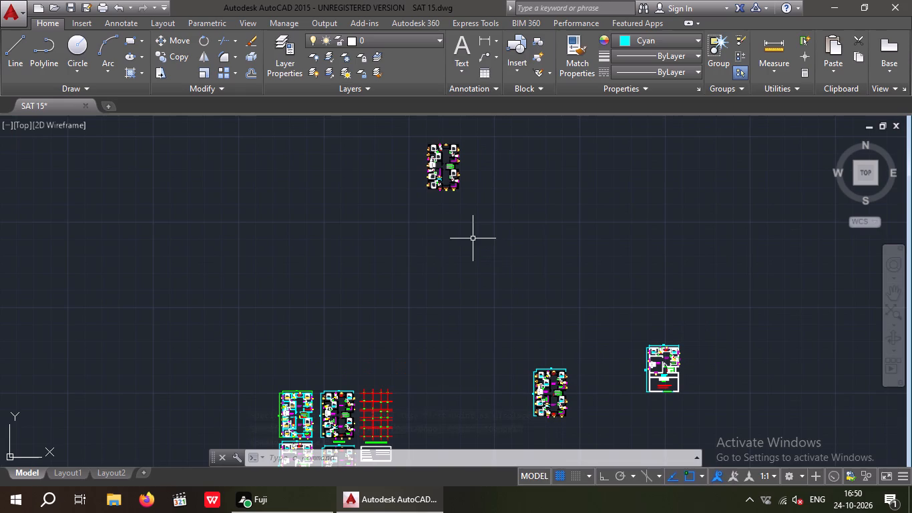
middle_drag(457, 199, 457, 279)
scroll(443, 154, up, 4)
middle_drag(454, 203, 439, 295)
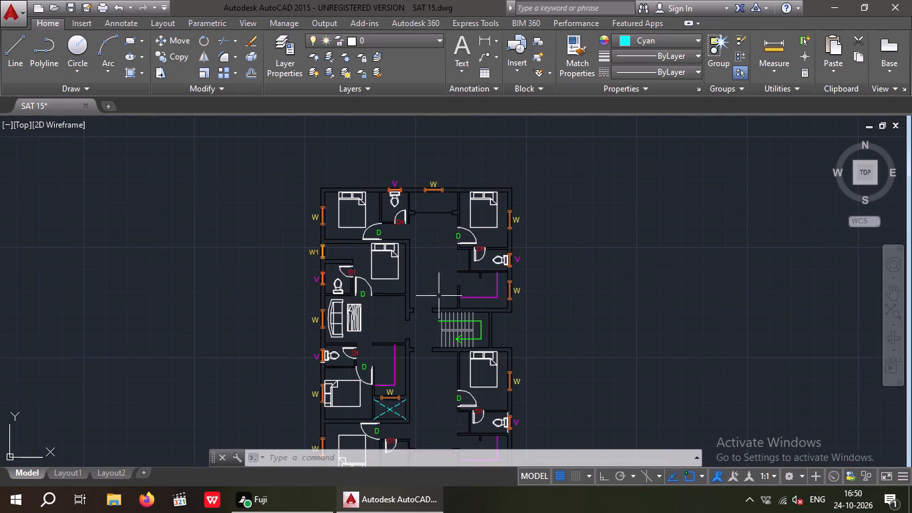
scroll(435, 256, down, 3)
middle_click(440, 247)
middle_drag(448, 315, 448, 255)
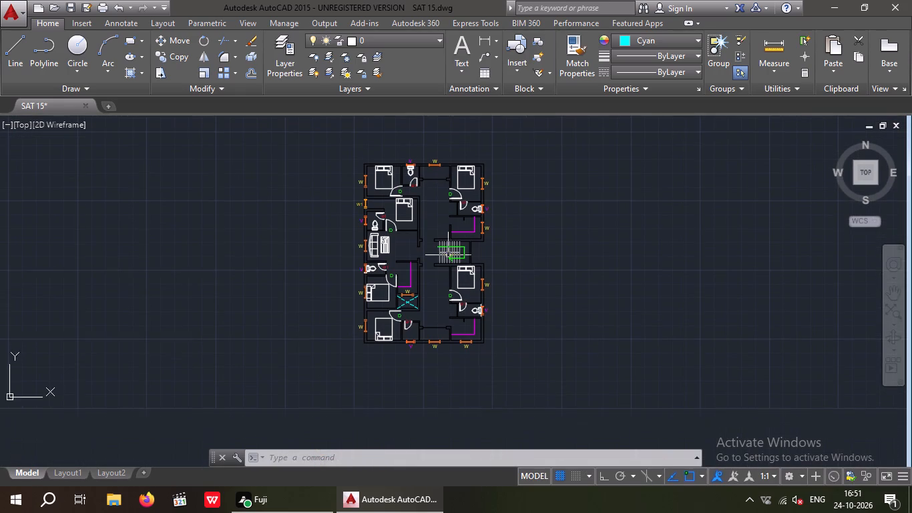
drag(350, 142, 362, 144)
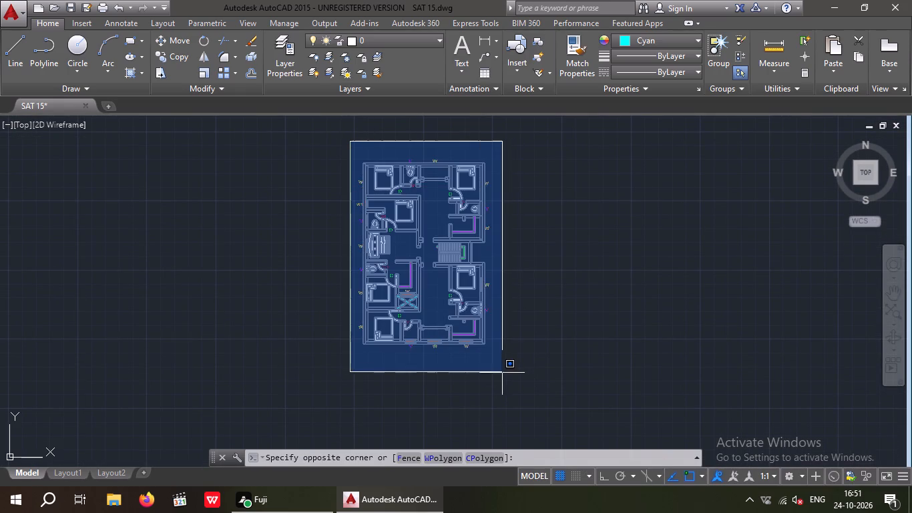
click(502, 374)
key(Delete)
Save the drawing after returning to the group of plans.
scroll(497, 369, down, 5)
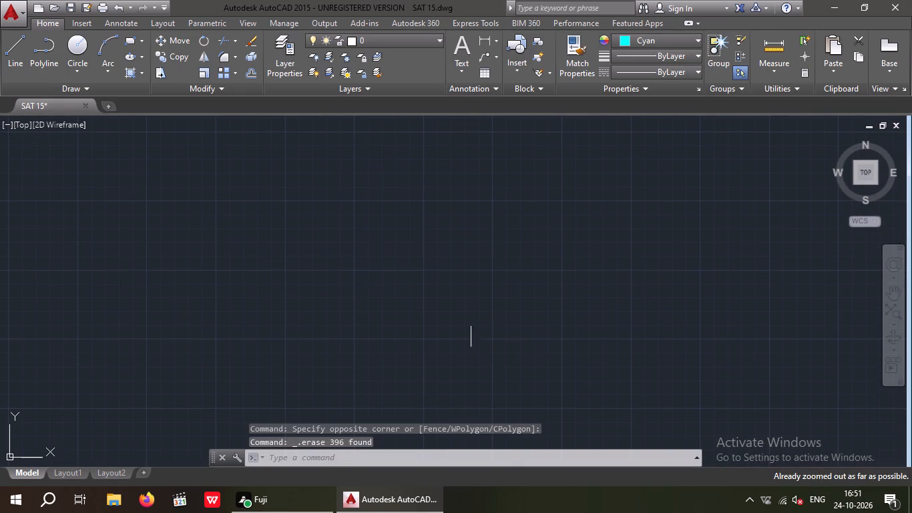
scroll(463, 318, down, 1)
middle_drag(440, 264, 425, 136)
scroll(428, 128, down, 3)
middle_drag(422, 297, 445, 179)
scroll(422, 297, down, 1)
scroll(449, 217, down, 2)
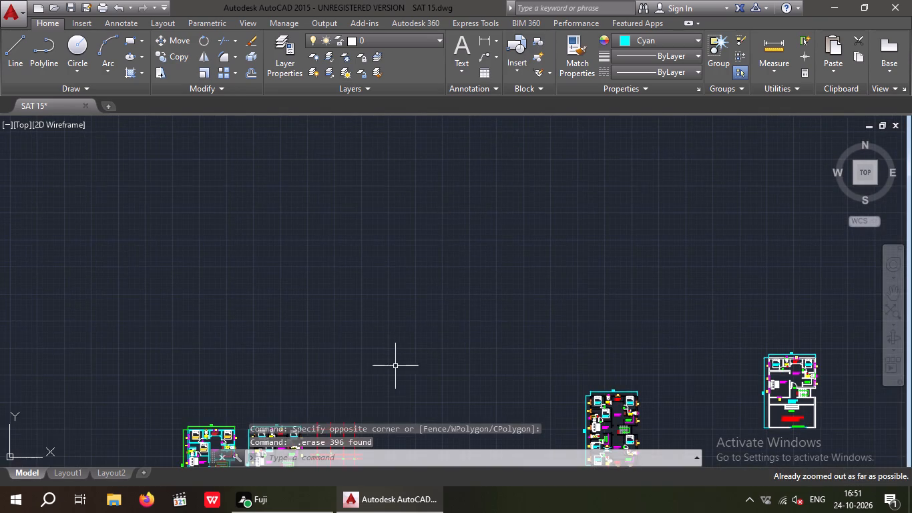
middle_drag(395, 358, 442, 122)
scroll(301, 287, up, 2)
scroll(313, 274, down, 2)
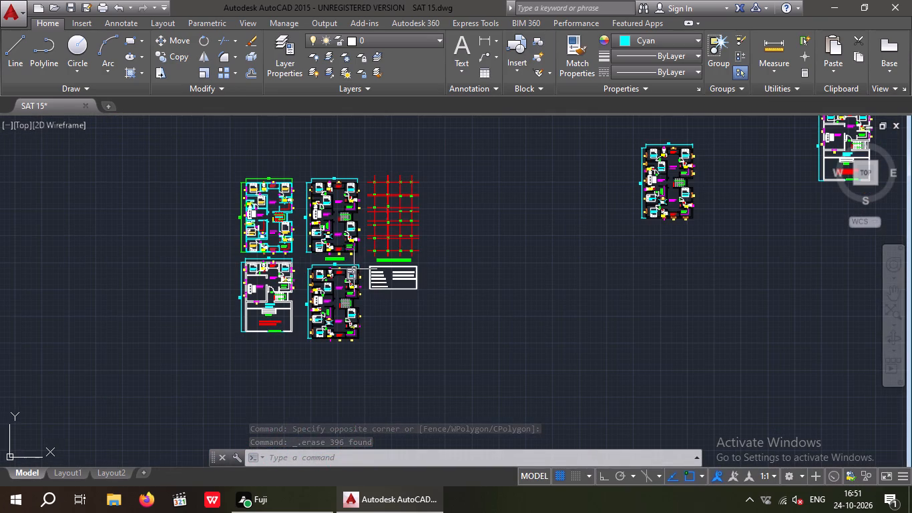
key(ctrl+s)
key(ctrl+s)
key(ctrl+s)
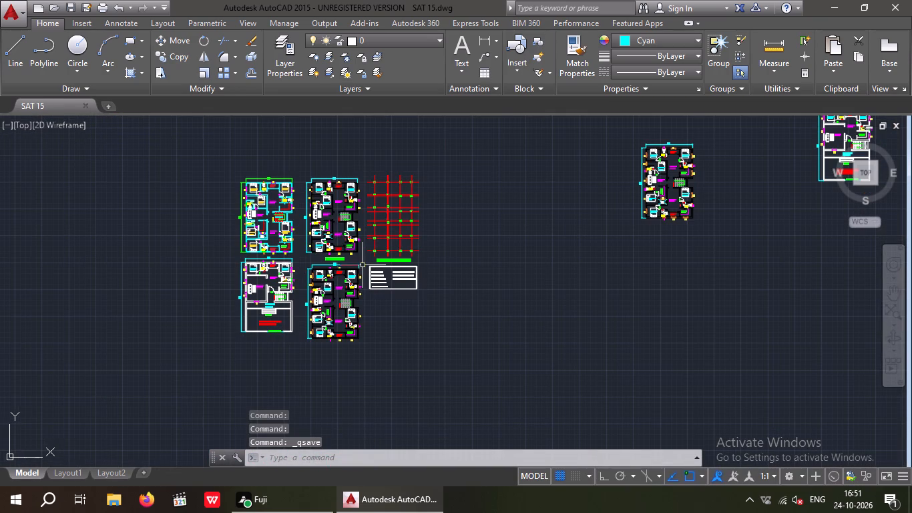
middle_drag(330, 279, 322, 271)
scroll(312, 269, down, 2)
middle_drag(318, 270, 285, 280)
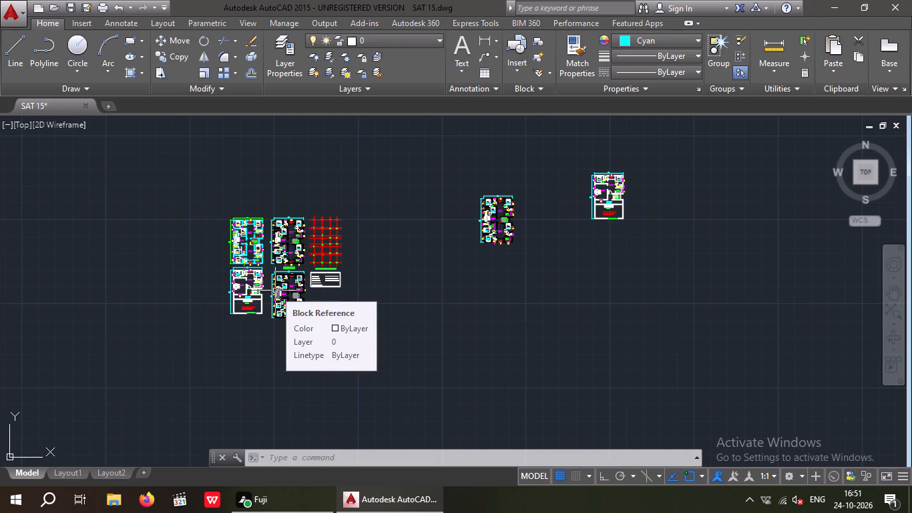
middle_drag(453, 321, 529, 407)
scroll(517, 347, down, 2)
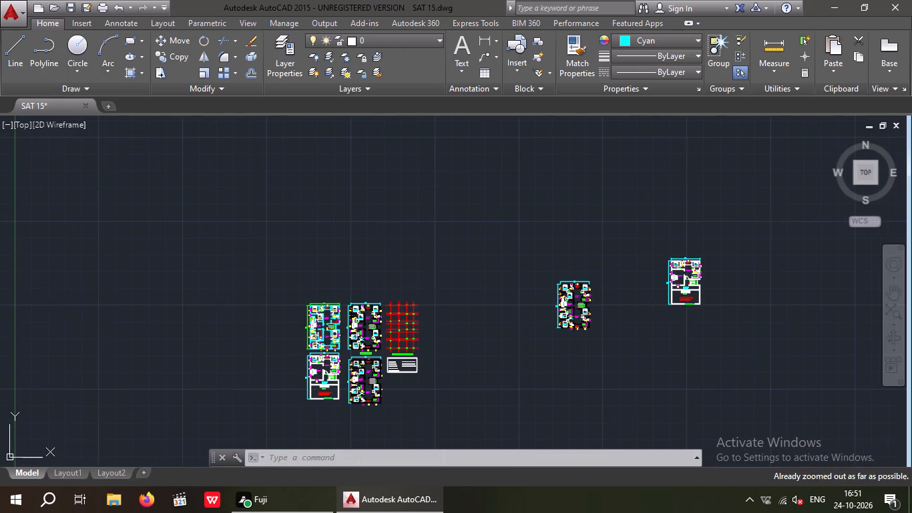
Move the whole vehicles parking plan with its 36' and 54' dimensions by its Bedroom 1 outer corner to the empty area far above the grouped drawings.
middle_drag(491, 348, 487, 424)
scroll(471, 309, down, 1)
middle_drag(441, 345, 443, 168)
scroll(443, 310, down, 1)
scroll(297, 273, up, 2)
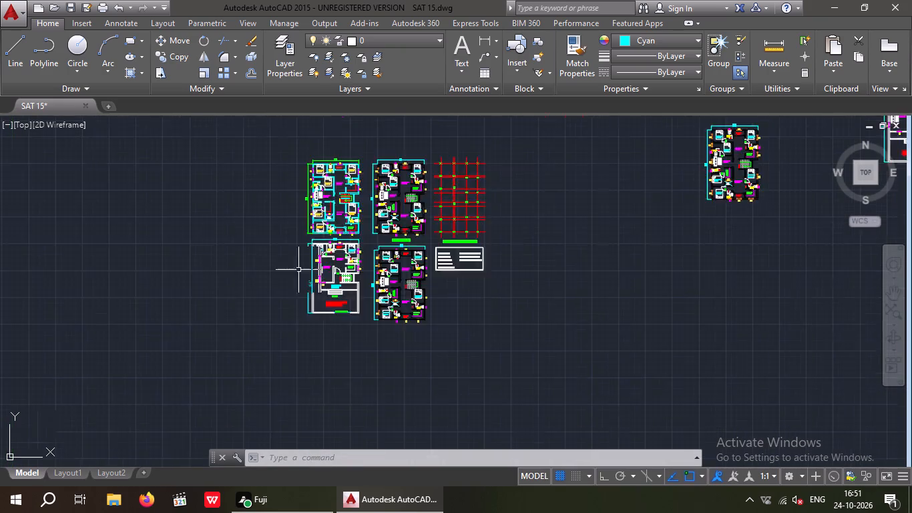
scroll(299, 269, up, 1)
scroll(311, 200, up, 2)
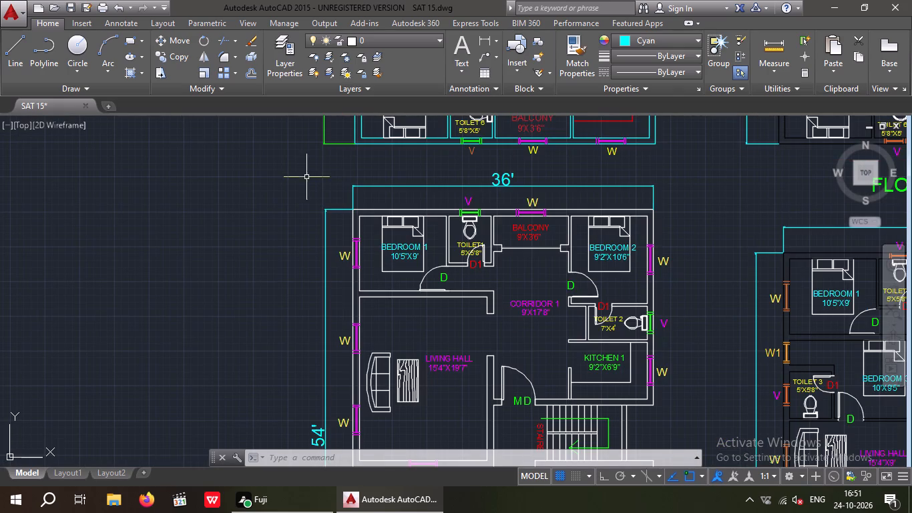
drag(306, 177, 318, 178)
click(284, 188)
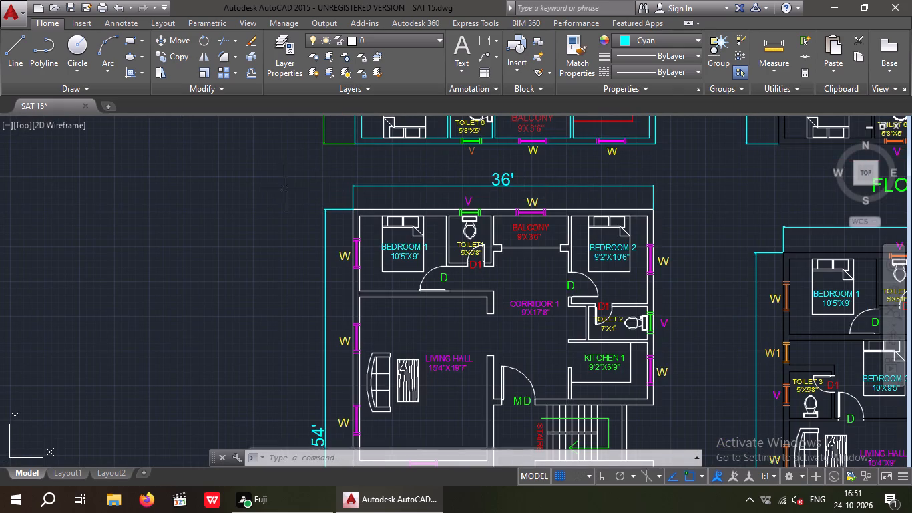
drag(310, 165, 328, 168)
middle_drag(666, 261, 664, 260)
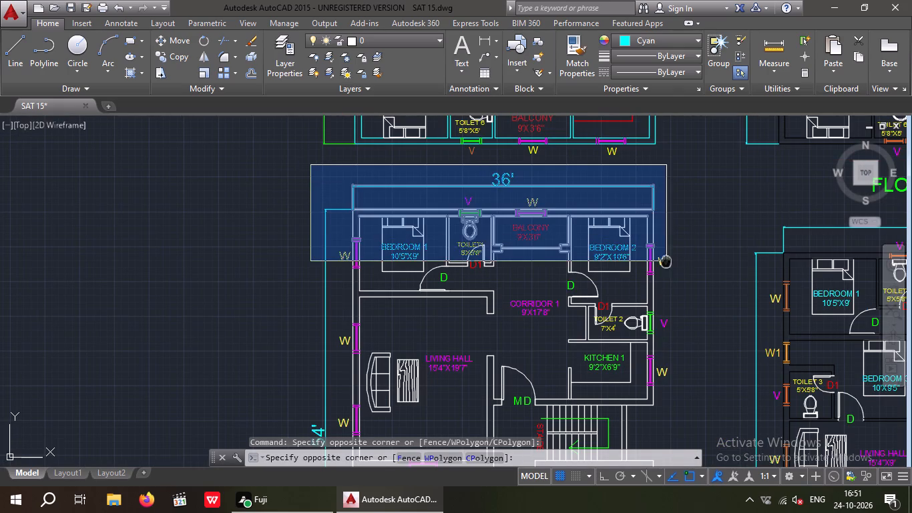
middle_drag(664, 260, 646, 198)
scroll(648, 228, up, 1)
middle_drag(671, 367, 643, 290)
scroll(636, 297, down, 3)
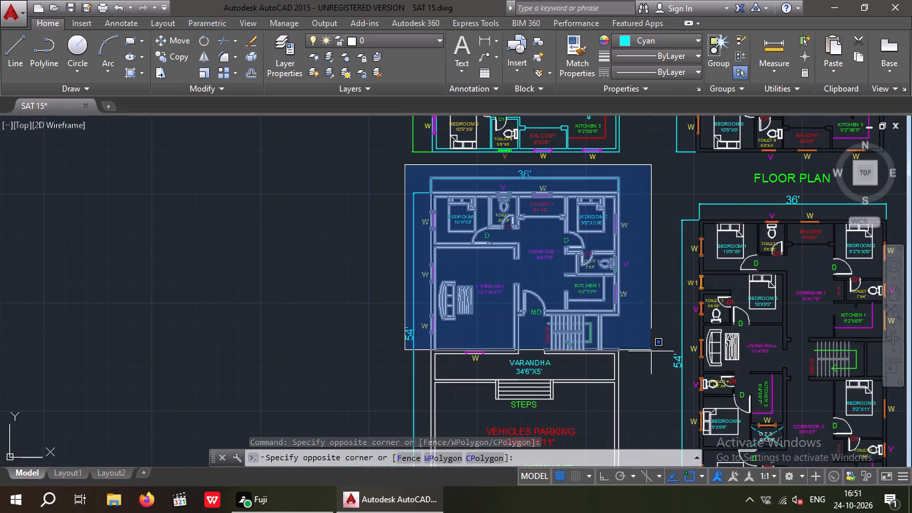
middle_drag(650, 352, 574, 247)
click(557, 389)
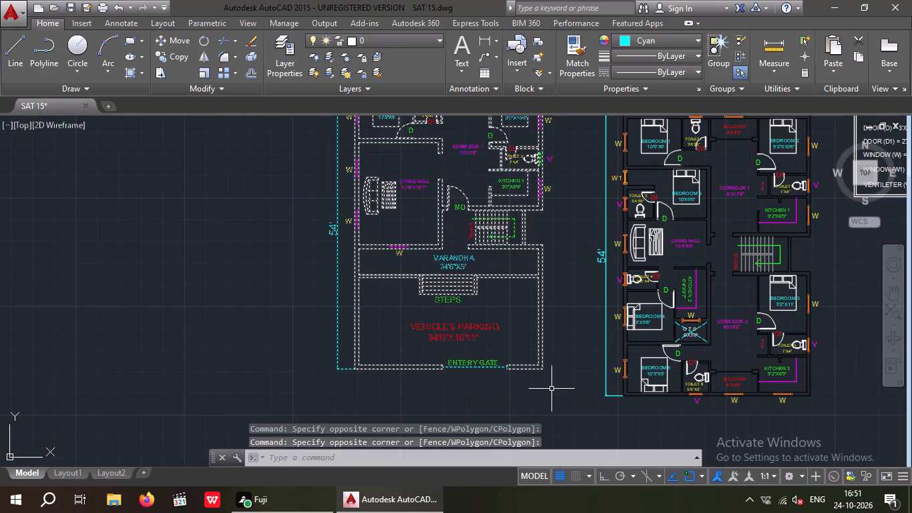
middle_drag(262, 327, 242, 392)
middle_drag(276, 288, 253, 370)
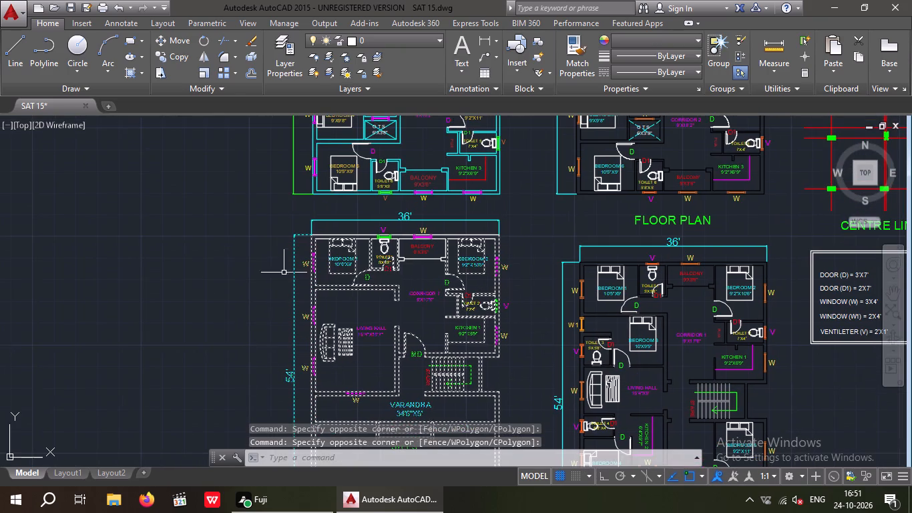
drag(286, 208, 293, 208)
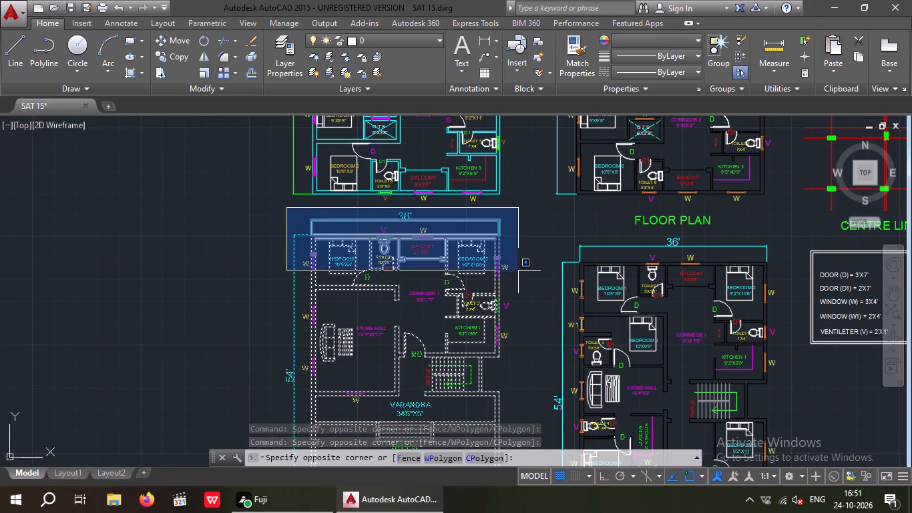
click(517, 315)
scroll(491, 289, down, 3)
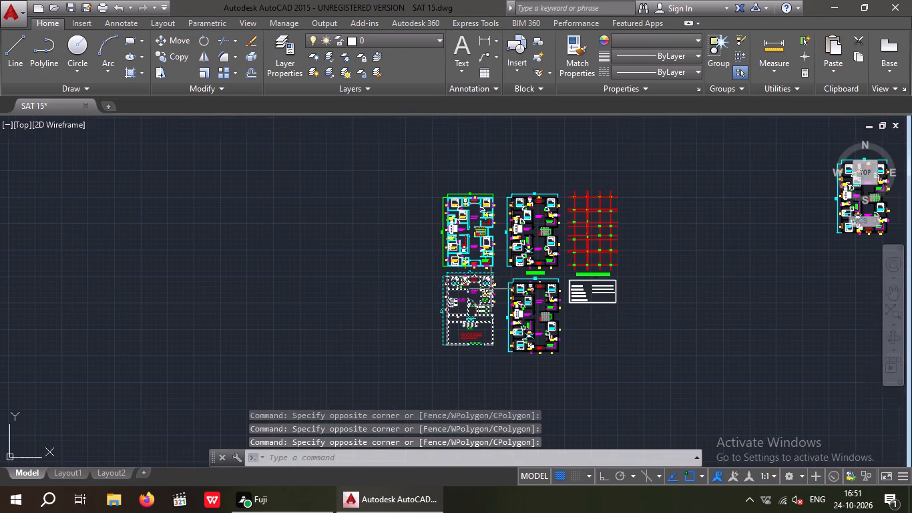
click(172, 39)
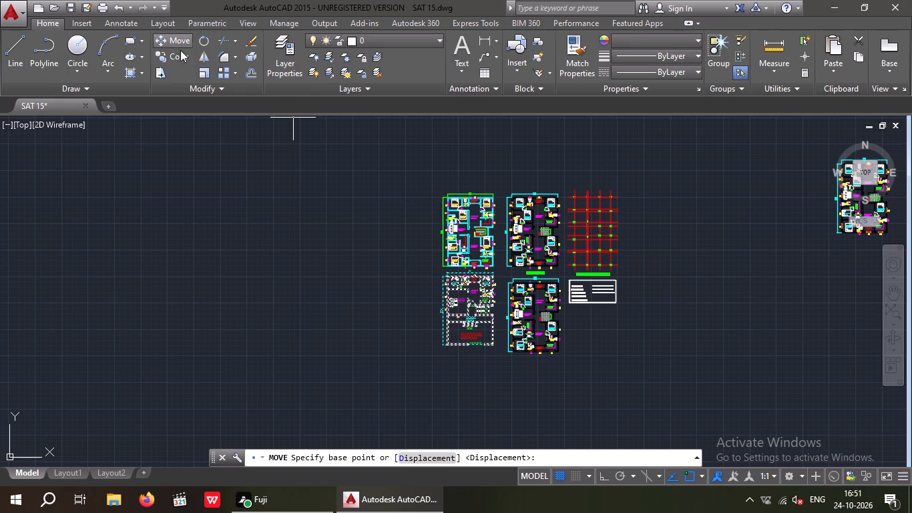
middle_drag(278, 223, 244, 288)
scroll(401, 341, up, 4)
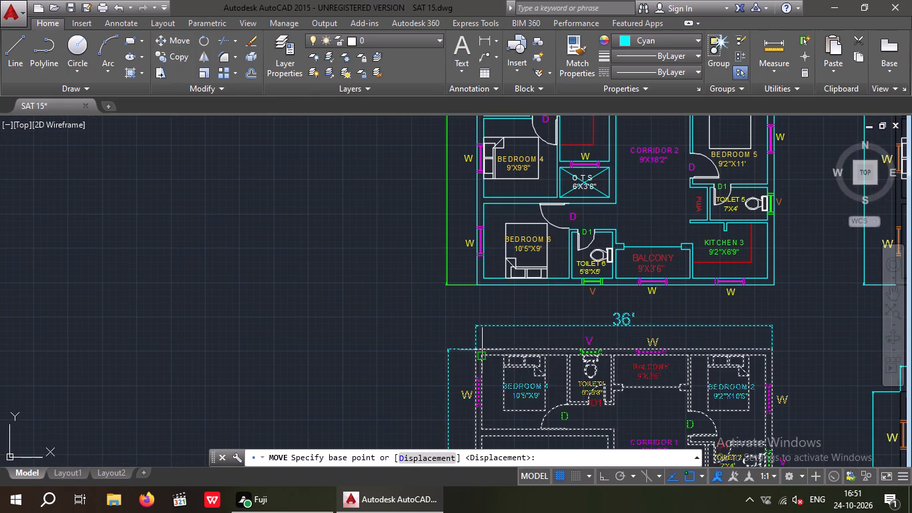
click(471, 352)
middle_drag(371, 256, 360, 359)
scroll(336, 228, down, 3)
middle_drag(256, 202, 285, 335)
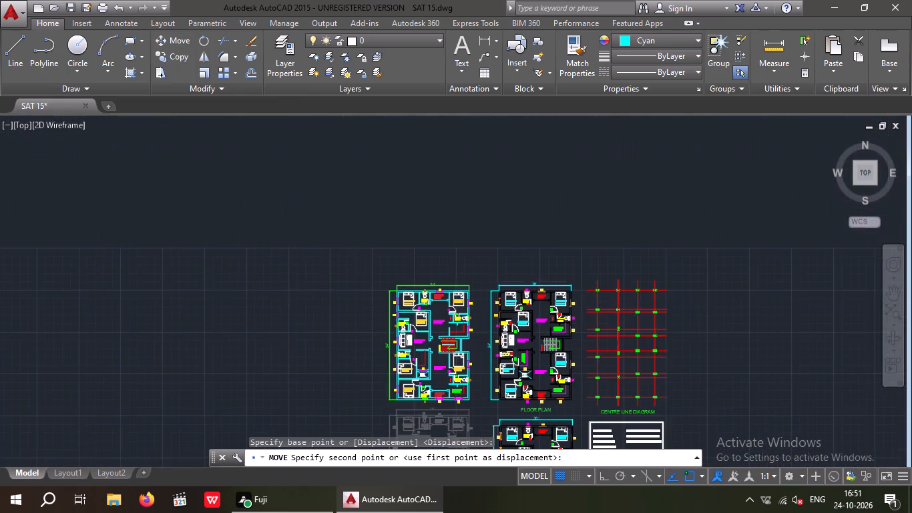
scroll(288, 194, down, 2)
middle_drag(288, 197, 299, 375)
middle_drag(281, 208, 288, 303)
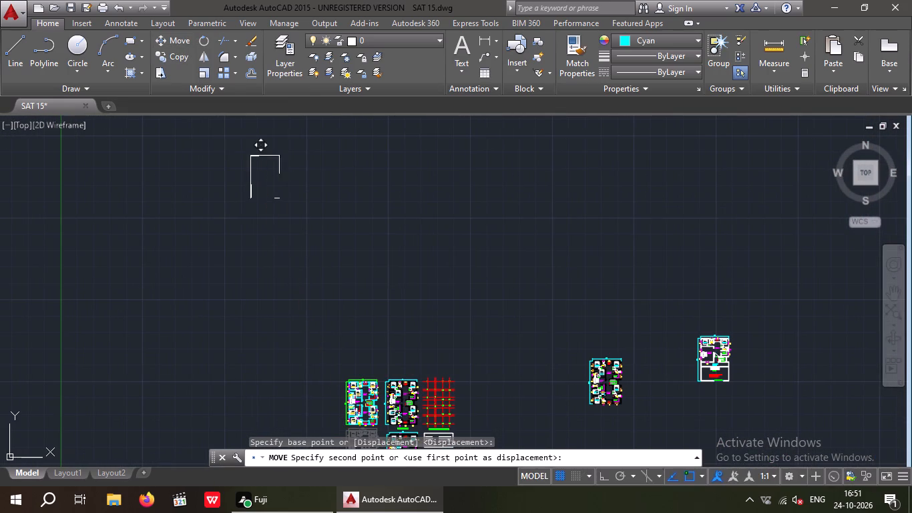
middle_drag(250, 158, 251, 246)
scroll(228, 134, up, 2)
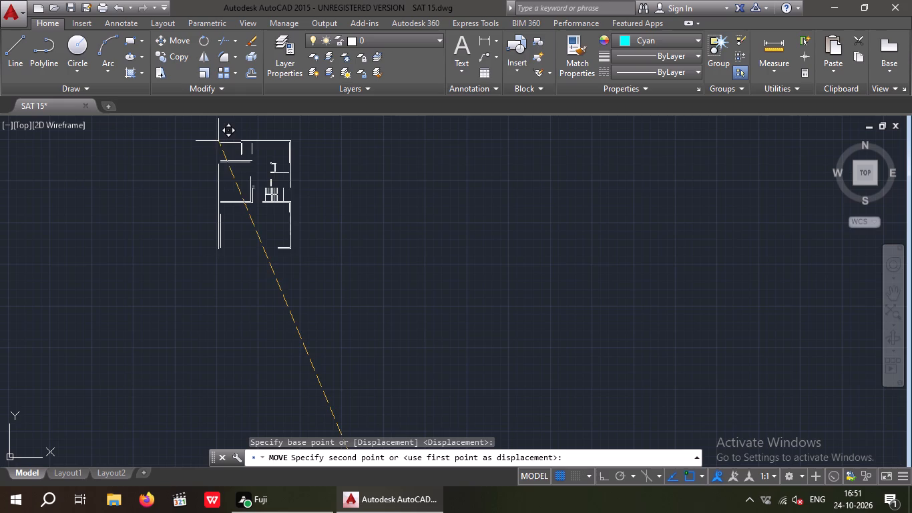
click(217, 140)
Add the multiline text title GROUND FLOOR PLAN below the moved plan's entry gate with a text height of 20".
middle_drag(339, 248, 343, 324)
scroll(262, 271, up, 1)
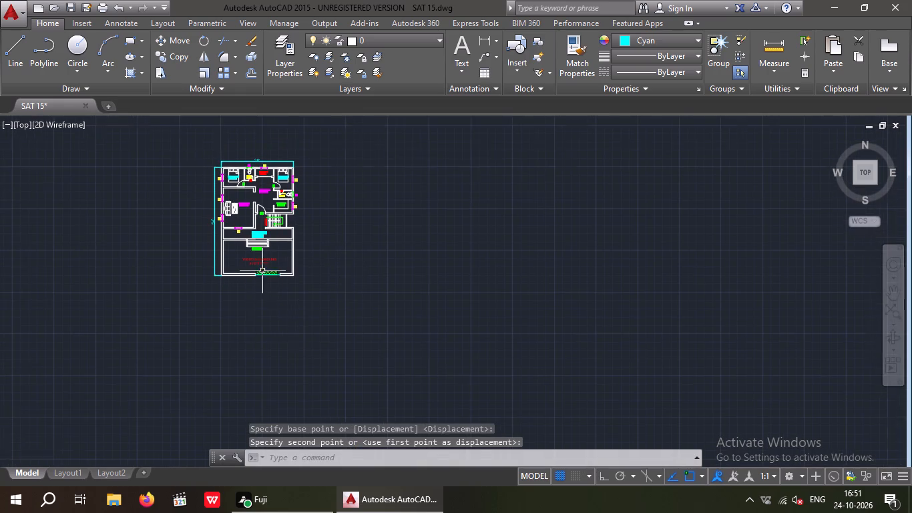
scroll(262, 271, up, 1)
middle_drag(292, 295, 302, 362)
scroll(324, 309, down, 1)
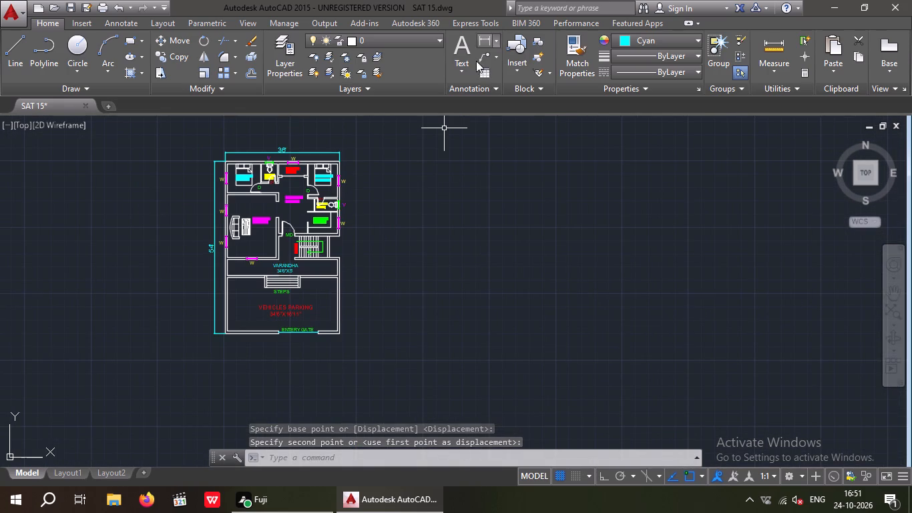
click(466, 47)
scroll(233, 361, up, 1)
drag(222, 341, 226, 354)
click(740, 380)
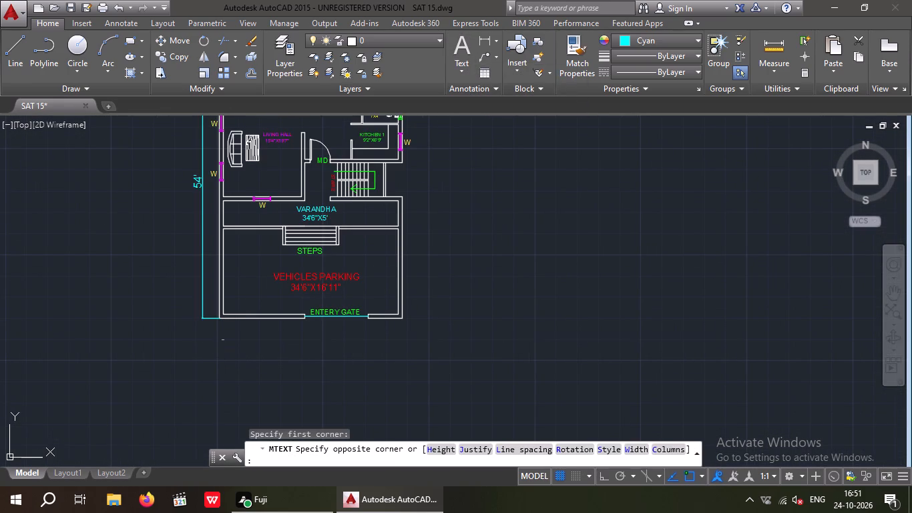
click(146, 58)
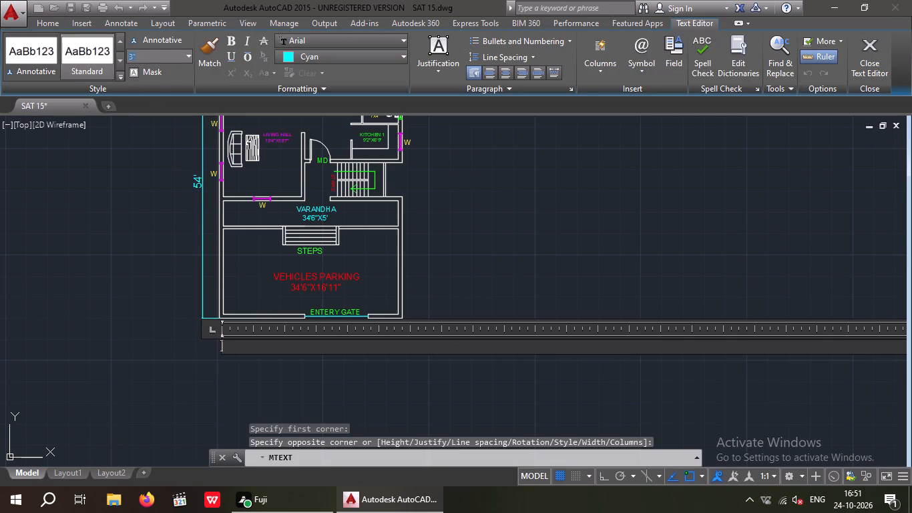
text(20)
key(shift+quotedbl)
key(Return)
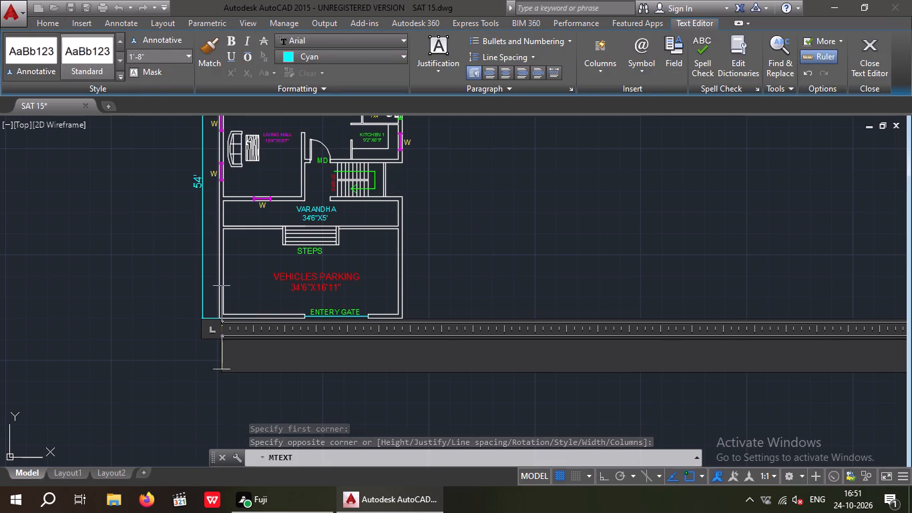
key(g)
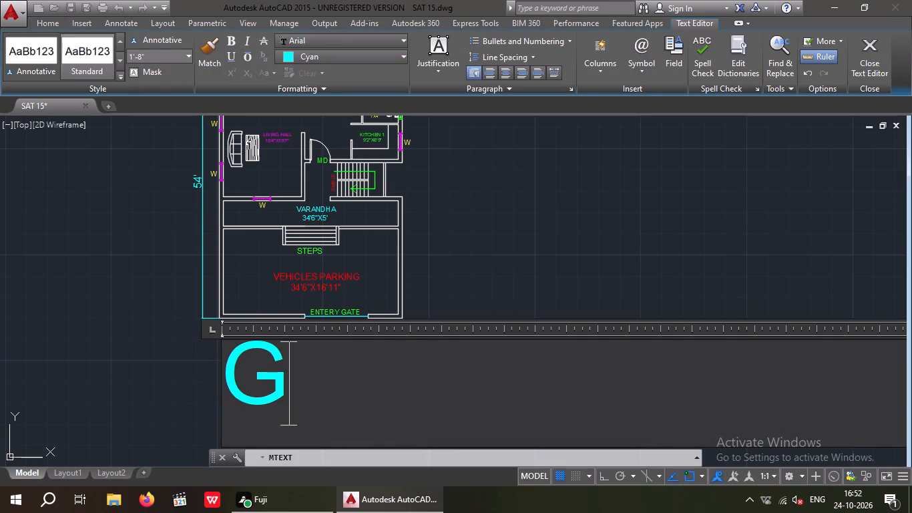
text(ROUN)
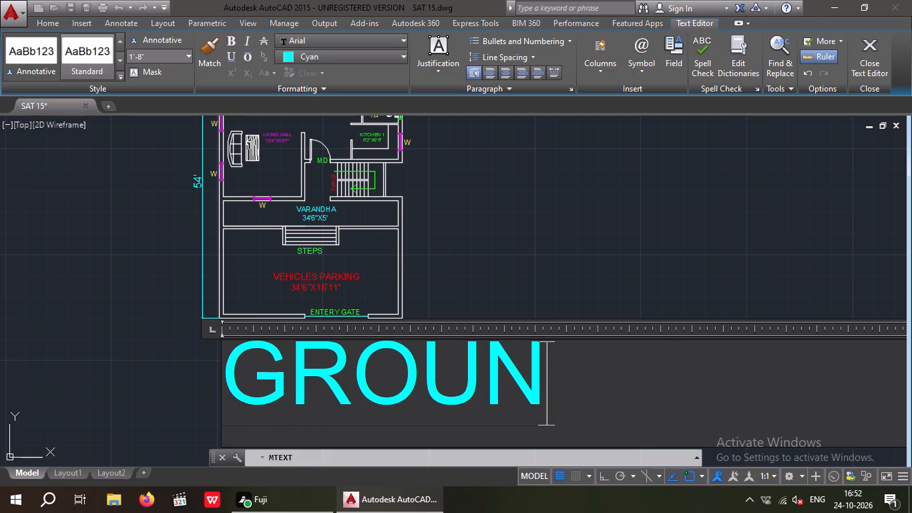
text(D)
key(space)
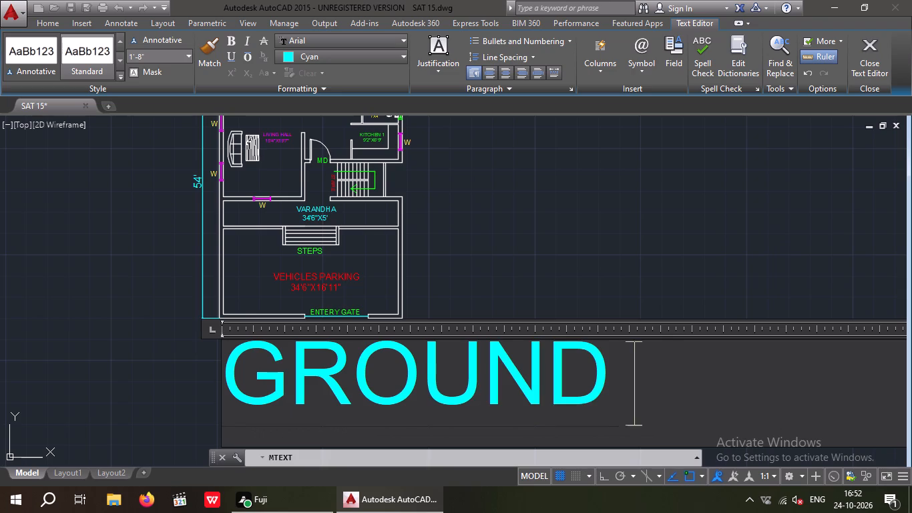
text(FLOO)
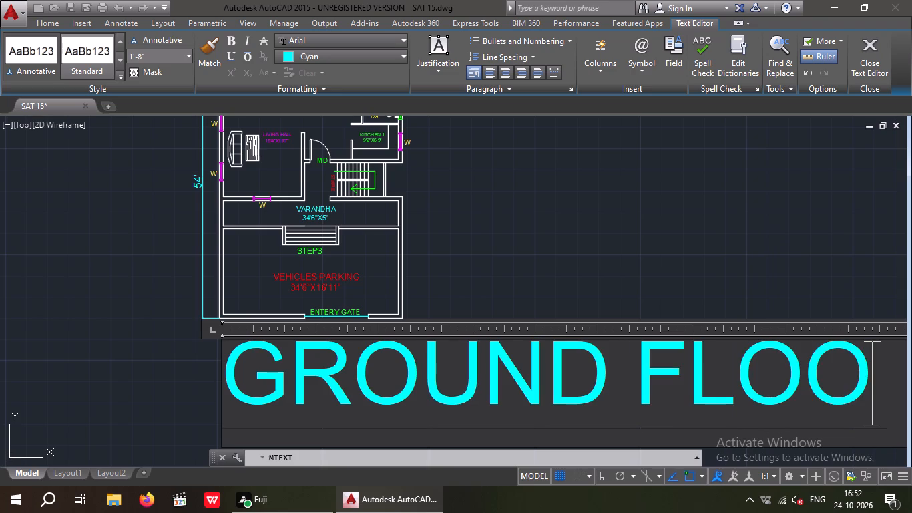
key(r)
key(space)
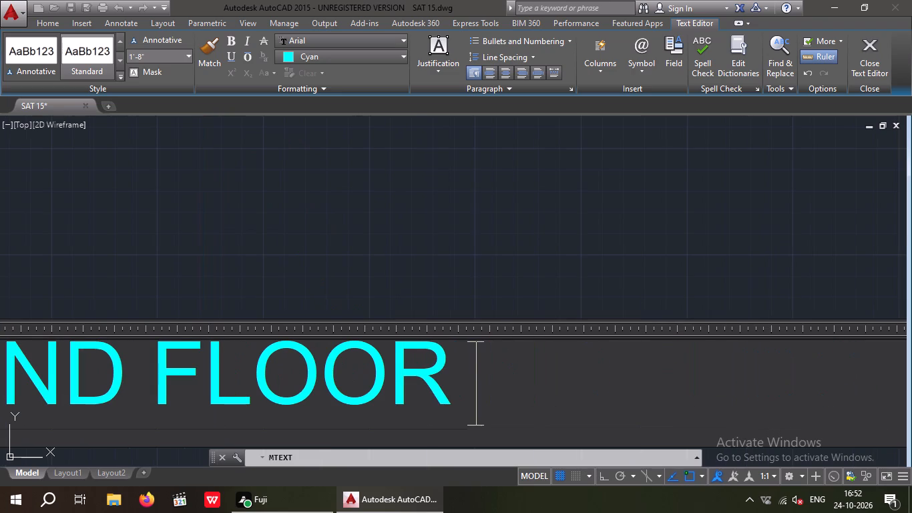
text(PLAN)
click(337, 220)
Move the GROUND FLOOR PLAN title straight up, closer to the wall with the entry gate.
scroll(345, 227, down, 4)
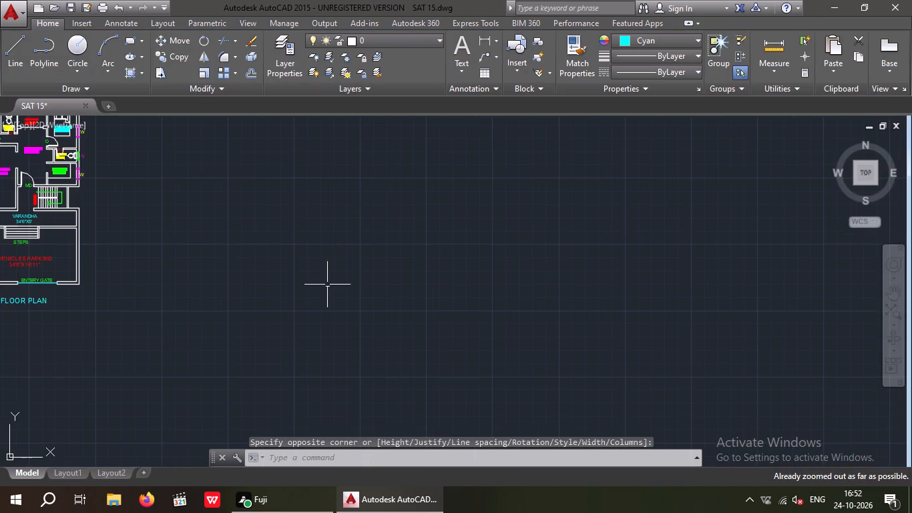
middle_drag(324, 285, 481, 289)
scroll(130, 317, up, 4)
drag(178, 330, 78, 293)
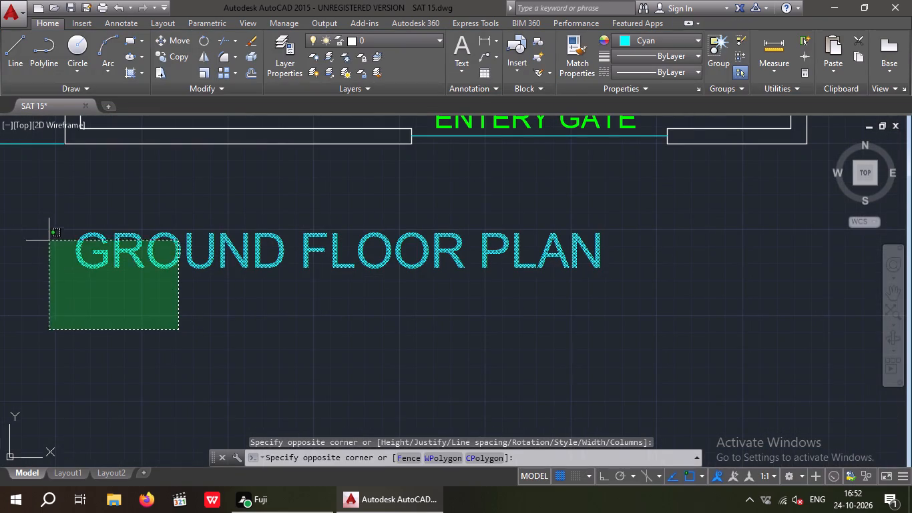
click(46, 228)
click(172, 39)
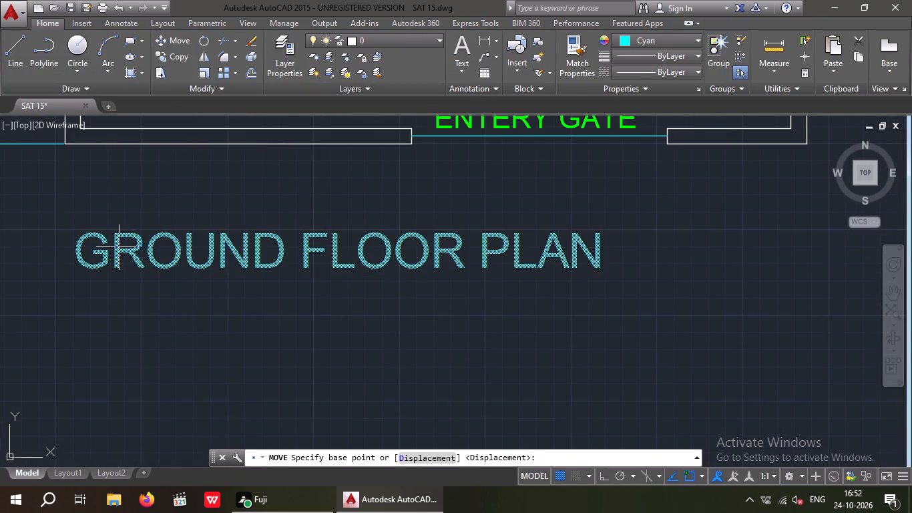
drag(96, 271, 112, 273)
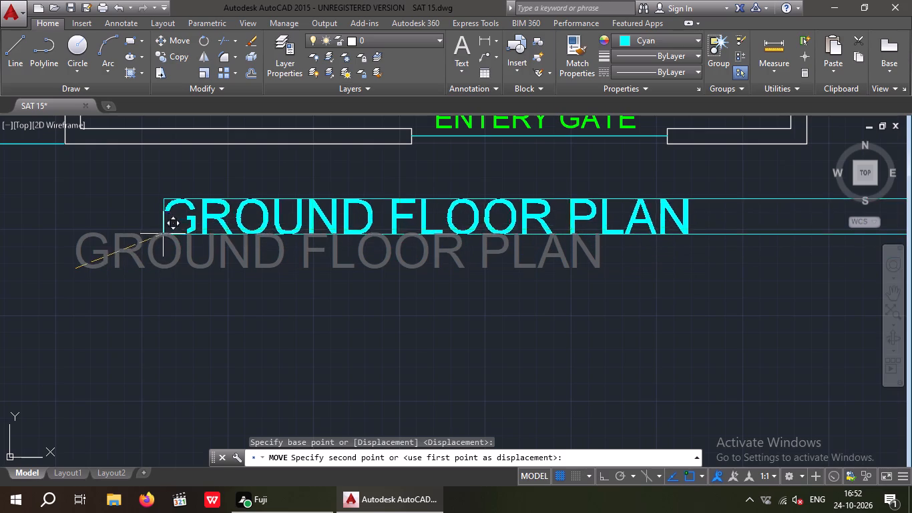
click(149, 228)
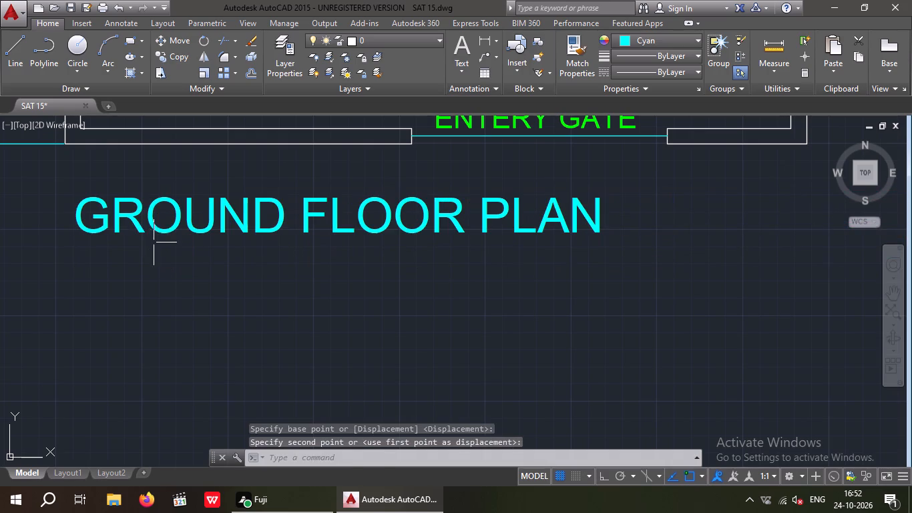
Move the GROUND FLOOR PLAN title sideways and slightly up so it sits centred just beneath the vehicles parking plan.
drag(155, 248, 124, 236)
click(113, 217)
click(170, 43)
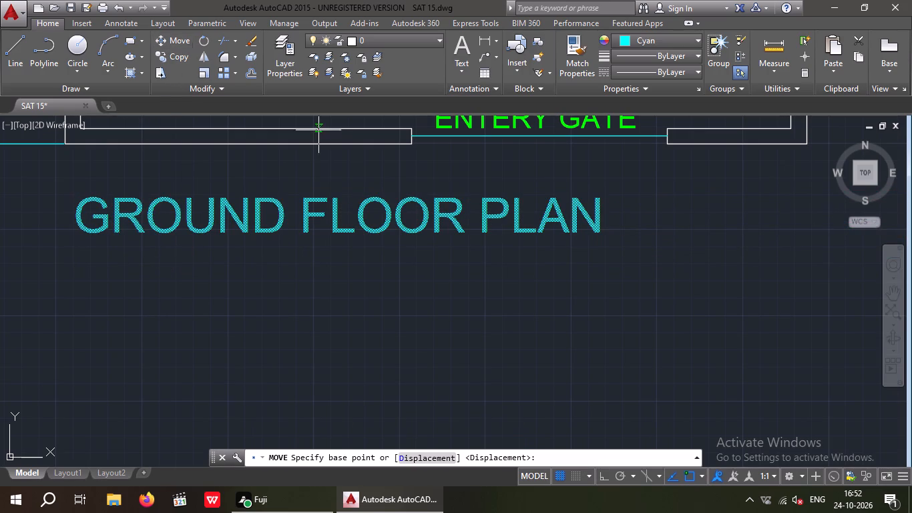
click(304, 228)
scroll(343, 219, up, 2)
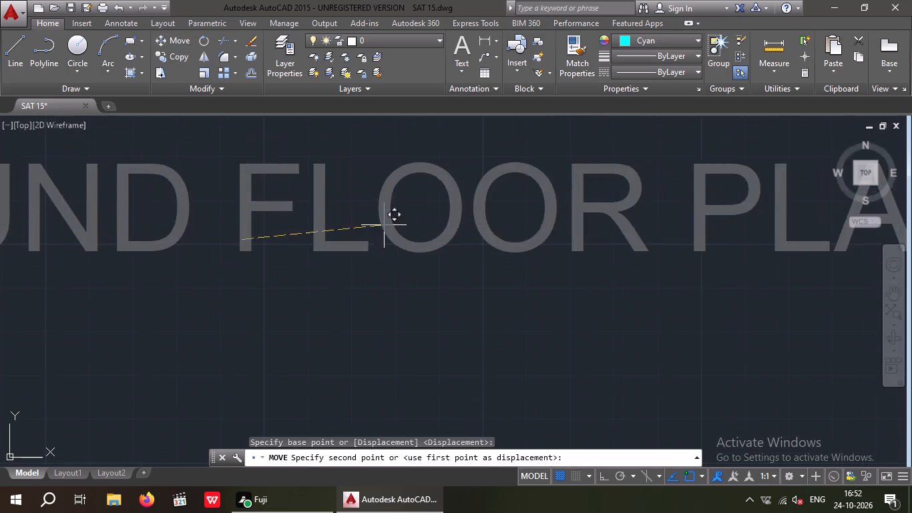
middle_drag(389, 216, 272, 273)
scroll(298, 262, down, 3)
scroll(326, 261, up, 2)
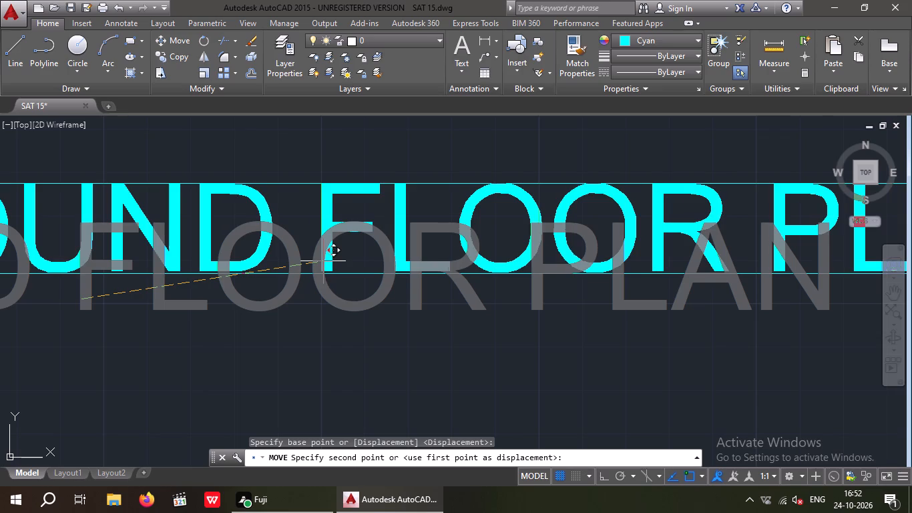
click(319, 261)
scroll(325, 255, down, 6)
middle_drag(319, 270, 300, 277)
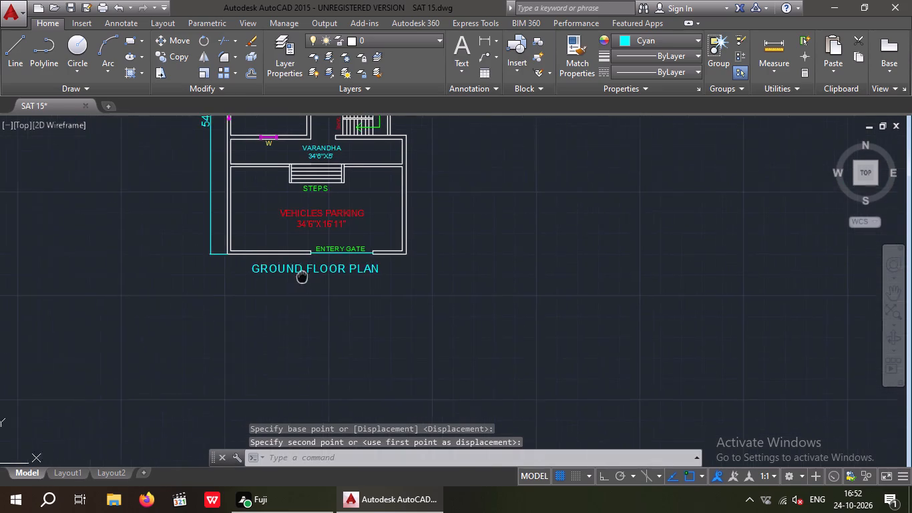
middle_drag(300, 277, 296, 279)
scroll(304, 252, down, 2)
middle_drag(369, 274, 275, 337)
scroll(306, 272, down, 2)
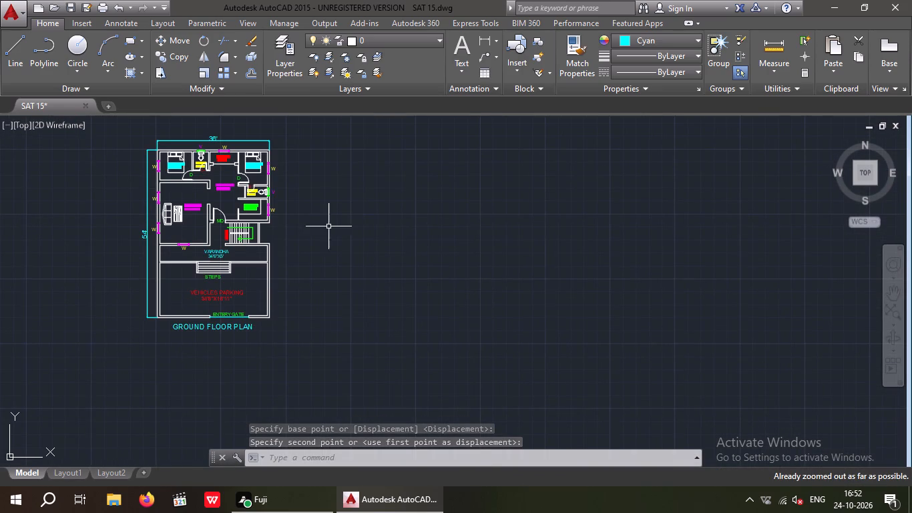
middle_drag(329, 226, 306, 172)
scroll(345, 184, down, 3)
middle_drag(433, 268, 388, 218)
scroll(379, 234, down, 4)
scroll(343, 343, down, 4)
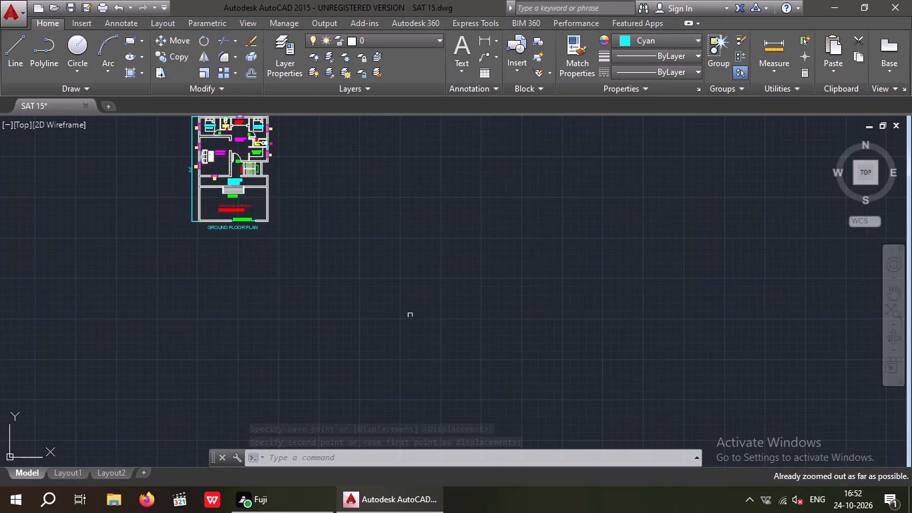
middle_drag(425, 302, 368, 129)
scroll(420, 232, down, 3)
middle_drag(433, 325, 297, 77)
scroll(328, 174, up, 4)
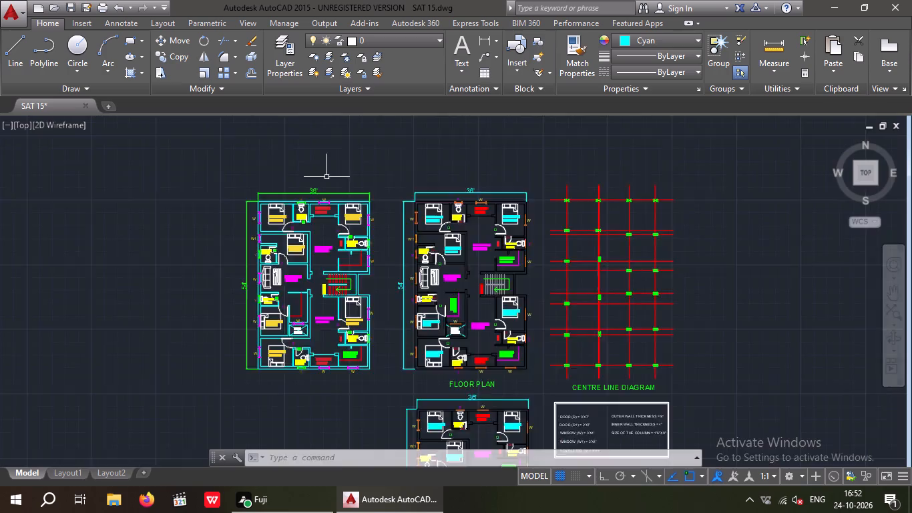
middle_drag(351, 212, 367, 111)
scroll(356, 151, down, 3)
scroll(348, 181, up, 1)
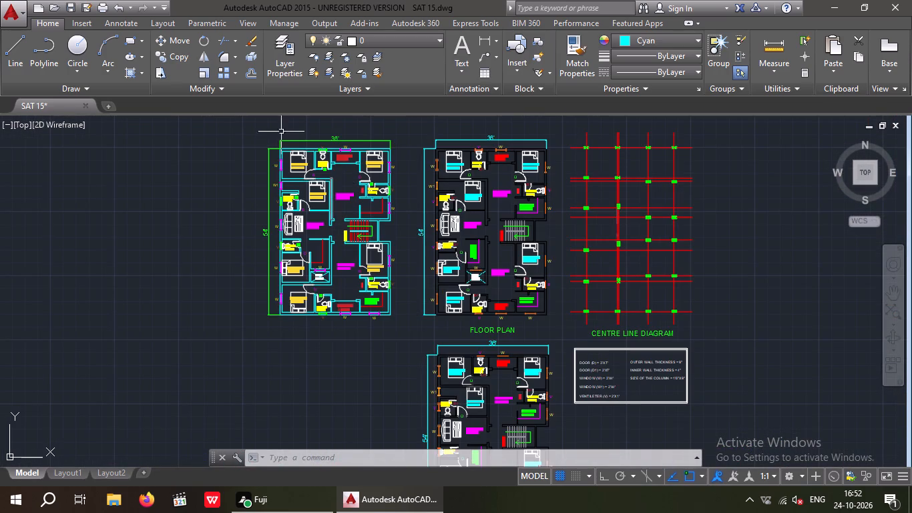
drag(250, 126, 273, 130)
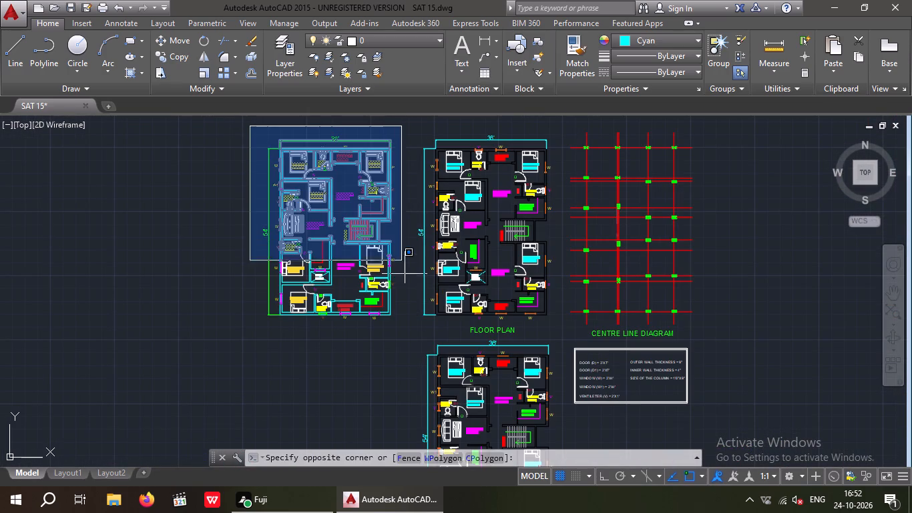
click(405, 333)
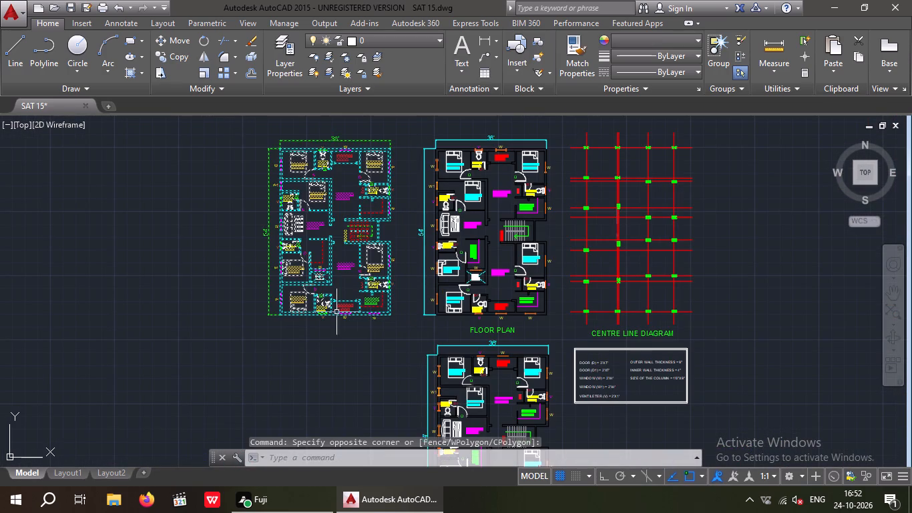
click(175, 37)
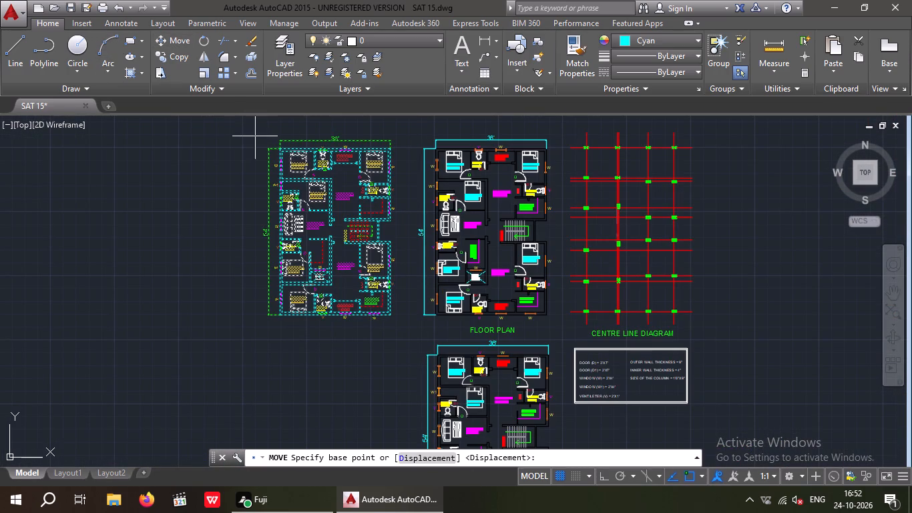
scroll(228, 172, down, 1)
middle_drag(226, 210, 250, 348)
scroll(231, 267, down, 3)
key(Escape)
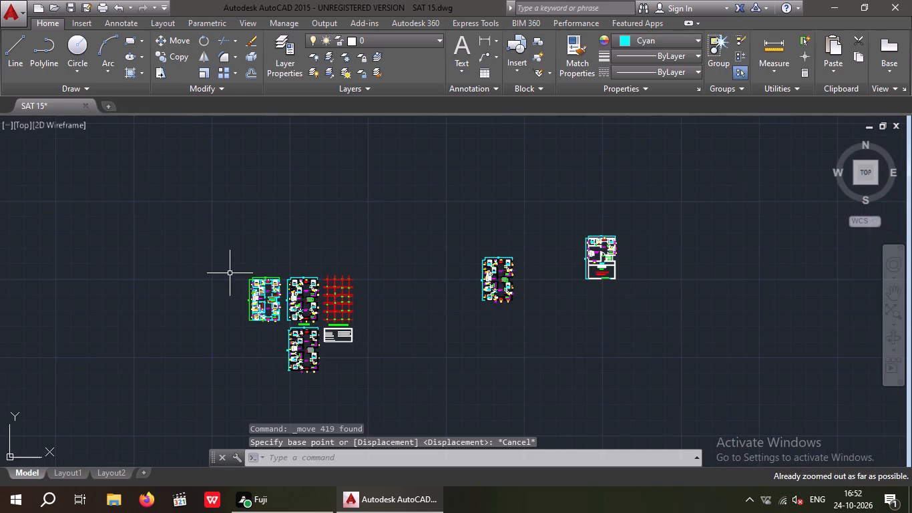
Draw a long horizontal guide line with Ortho from the ground floor plan's Bedroom 2 outer corner, extending away from the plan.
middle_drag(212, 247, 322, 311)
scroll(323, 269, down, 2)
middle_drag(323, 269, 319, 330)
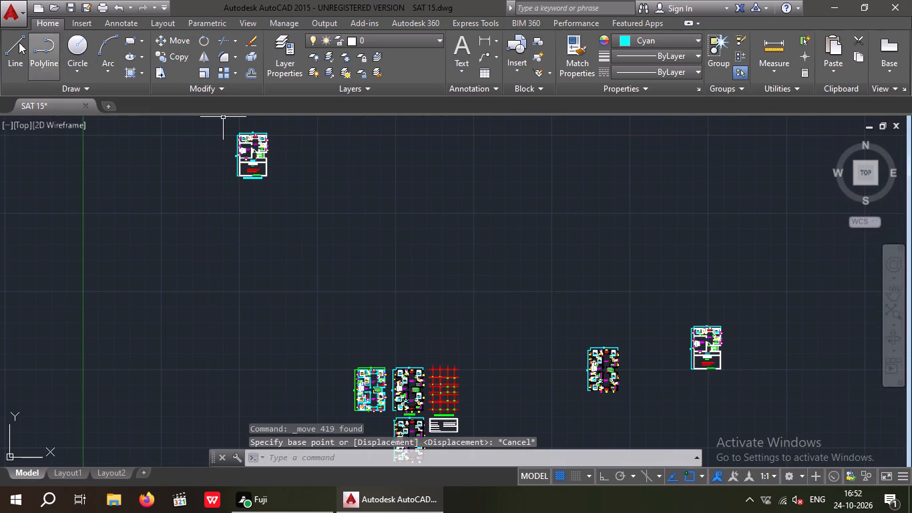
click(12, 45)
middle_drag(284, 233, 289, 305)
scroll(267, 132, up, 2)
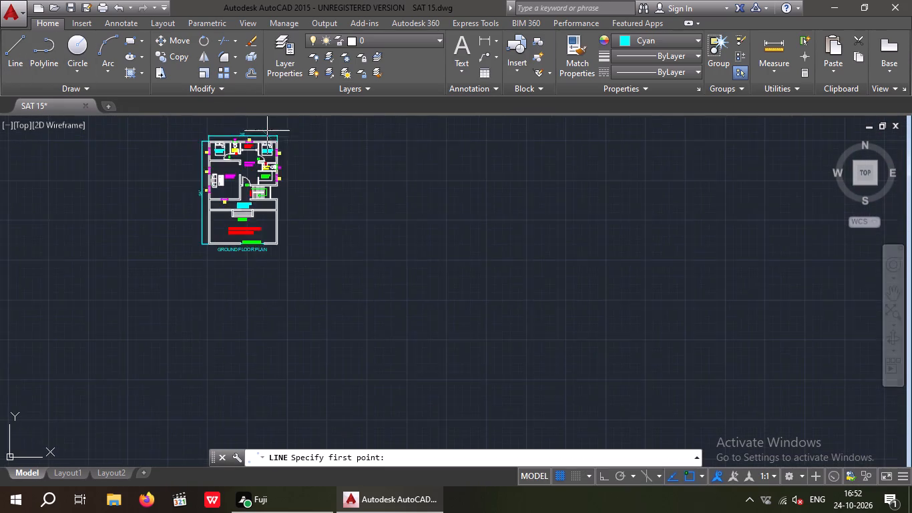
scroll(267, 131, up, 4)
drag(290, 189, 316, 192)
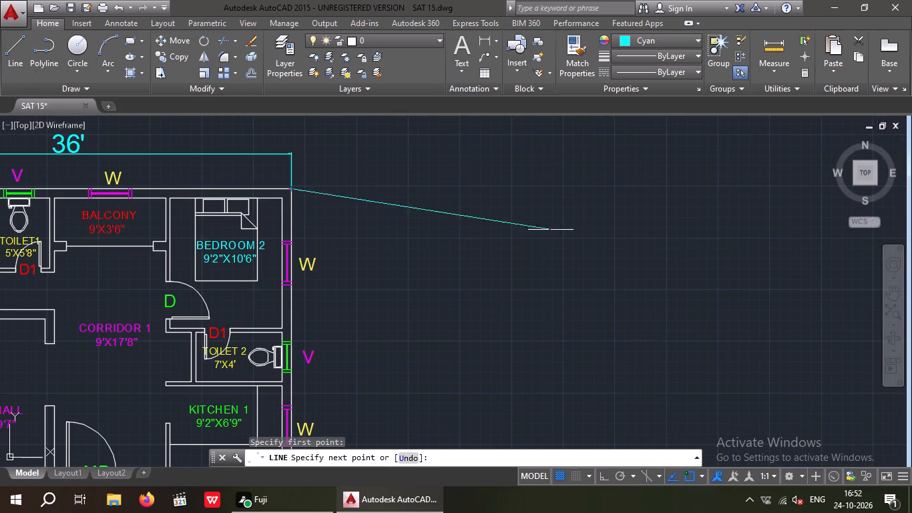
drag(603, 479, 602, 468)
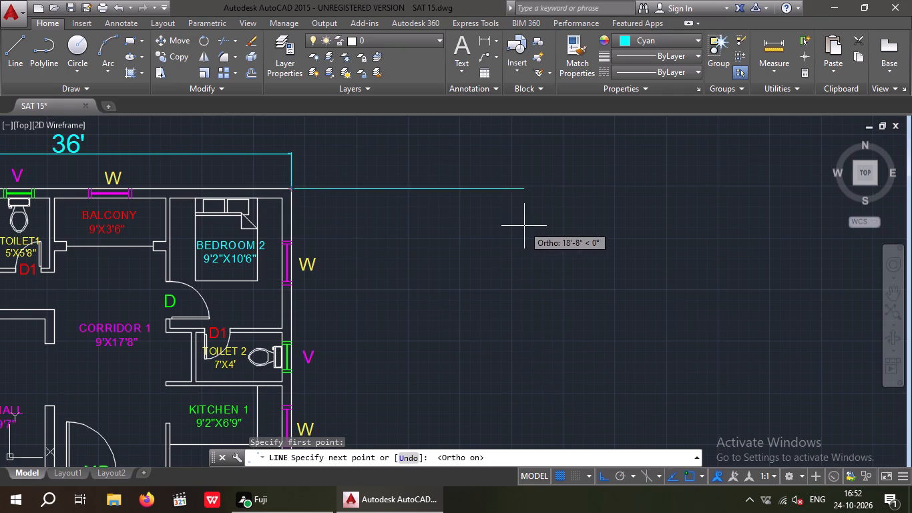
scroll(379, 203, down, 4)
middle_drag(602, 209, 106, 196)
scroll(356, 204, down, 2)
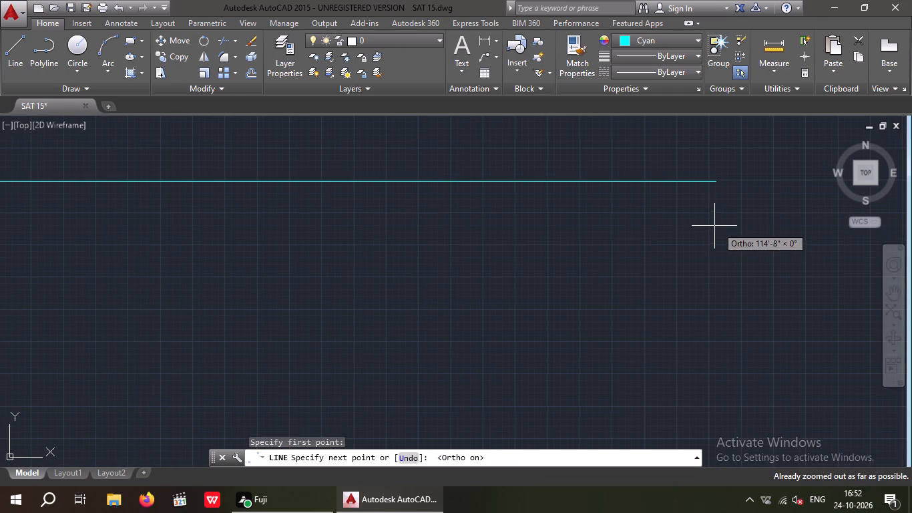
scroll(711, 219, down, 3)
middle_drag(731, 221, 731, 198)
scroll(728, 201, down, 3)
middle_drag(742, 198, 770, 192)
scroll(764, 194, down, 2)
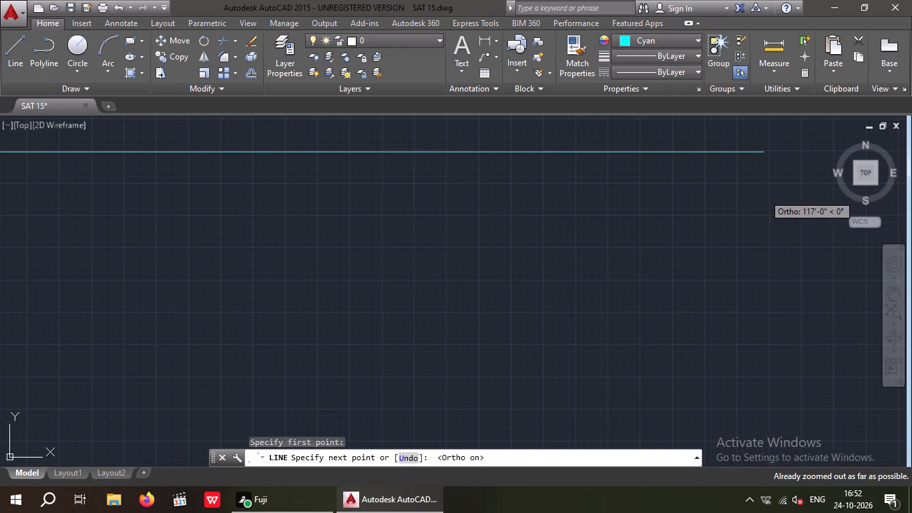
scroll(642, 226, down, 3)
click(787, 200)
key(Escape)
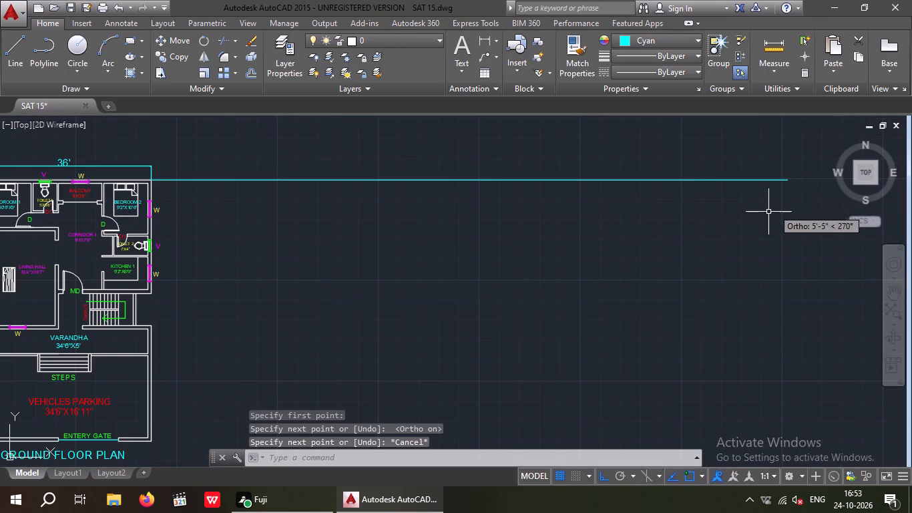
scroll(496, 215, down, 2)
middle_drag(481, 291, 481, 230)
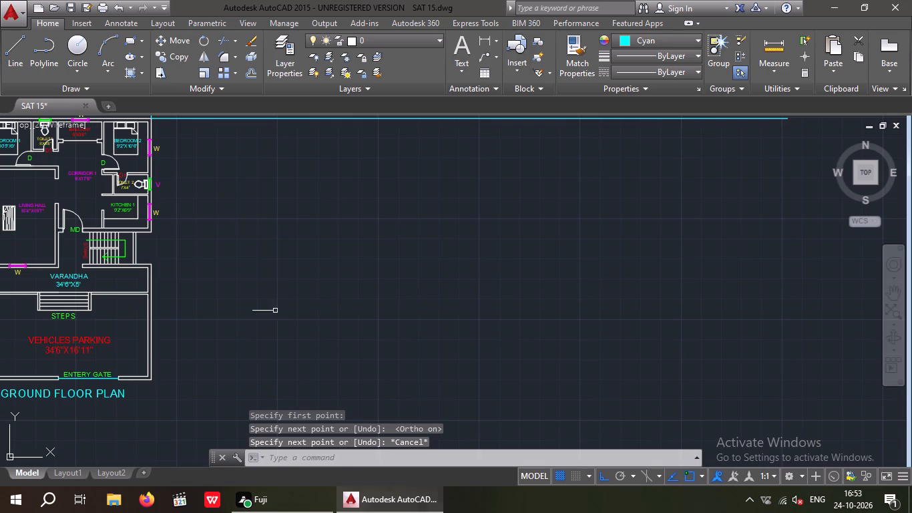
click(601, 480)
Move the cyan-walled plan with green 36' and 54' dimensions by its Bedroom 1 outer corner onto the guide line, beside the ground floor plan.
scroll(531, 309, down, 4)
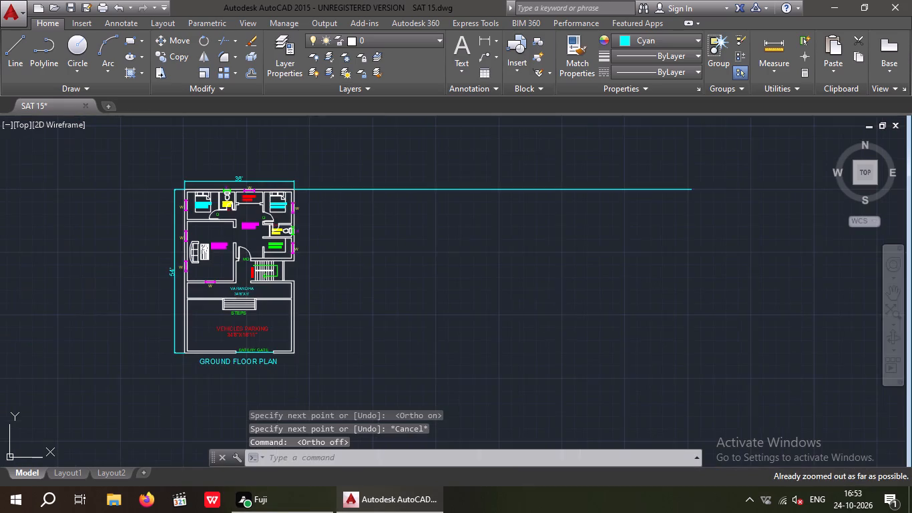
middle_drag(548, 337, 479, 186)
scroll(521, 291, down, 3)
middle_drag(521, 285, 523, 145)
middle_drag(579, 295, 541, 90)
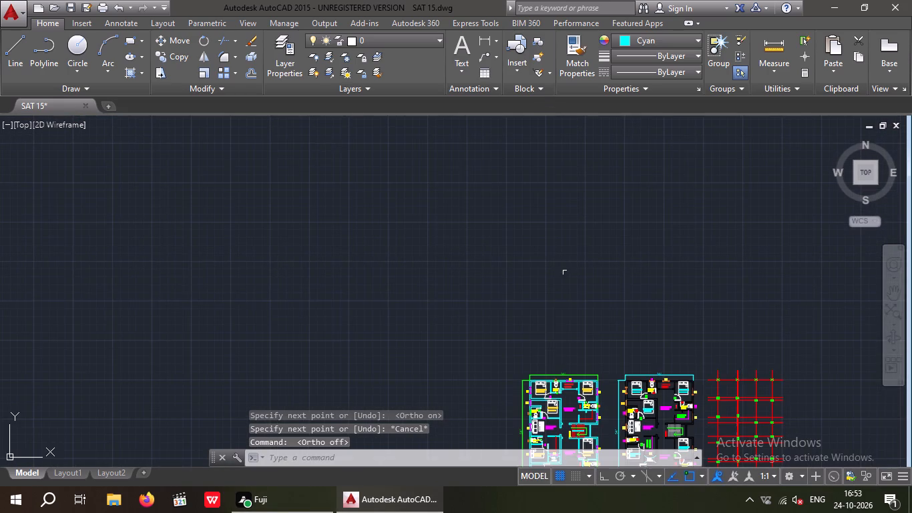
middle_drag(563, 371, 412, 101)
middle_drag(410, 142, 405, 224)
scroll(399, 210, up, 1)
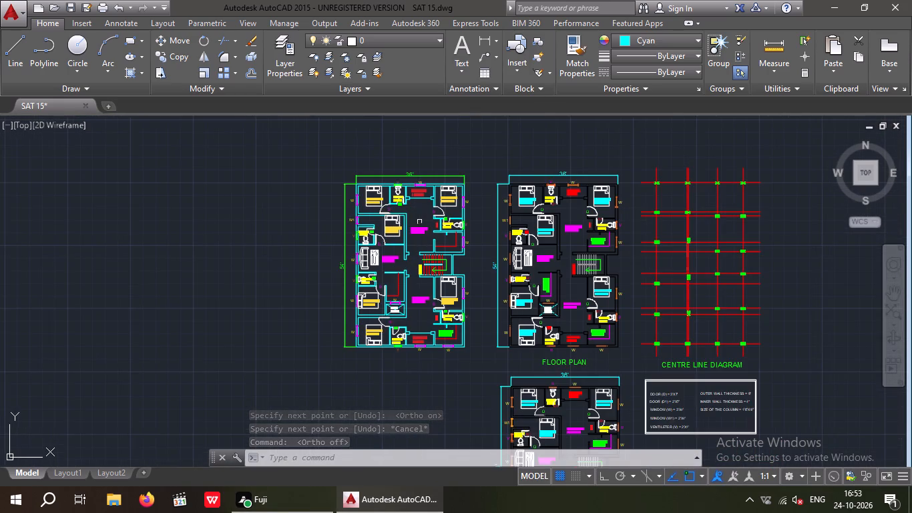
middle_drag(419, 221, 360, 232)
scroll(364, 228, up, 2)
middle_drag(367, 226, 419, 190)
scroll(419, 188, down, 2)
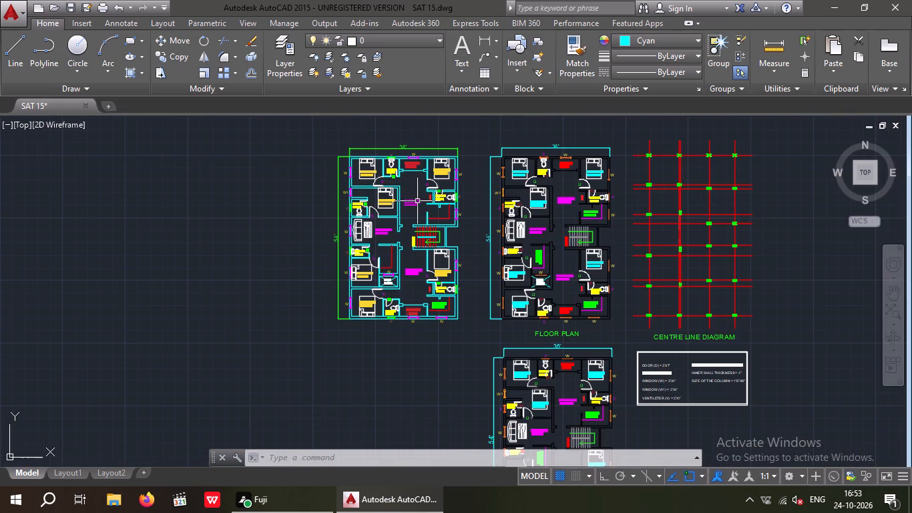
scroll(417, 201, up, 1)
middle_drag(408, 210, 407, 240)
scroll(407, 223, down, 1)
drag(311, 150, 405, 164)
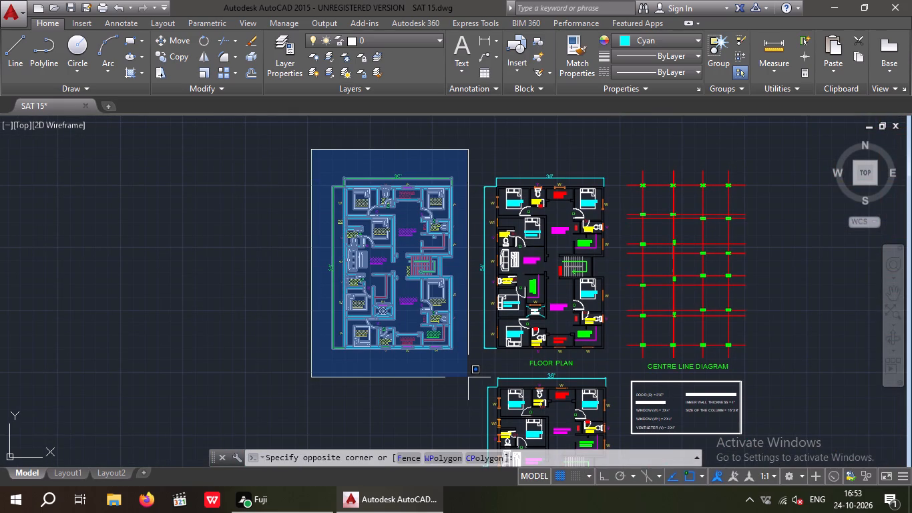
click(471, 377)
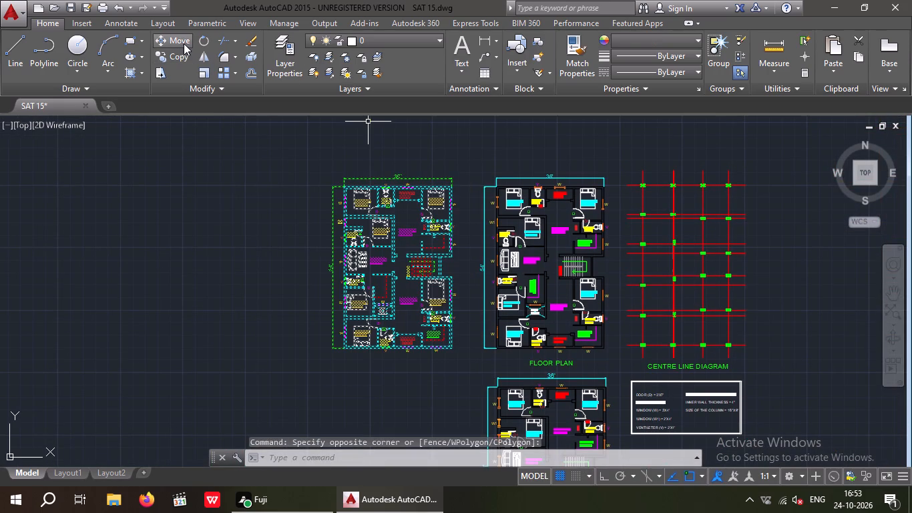
click(184, 43)
scroll(340, 173, up, 3)
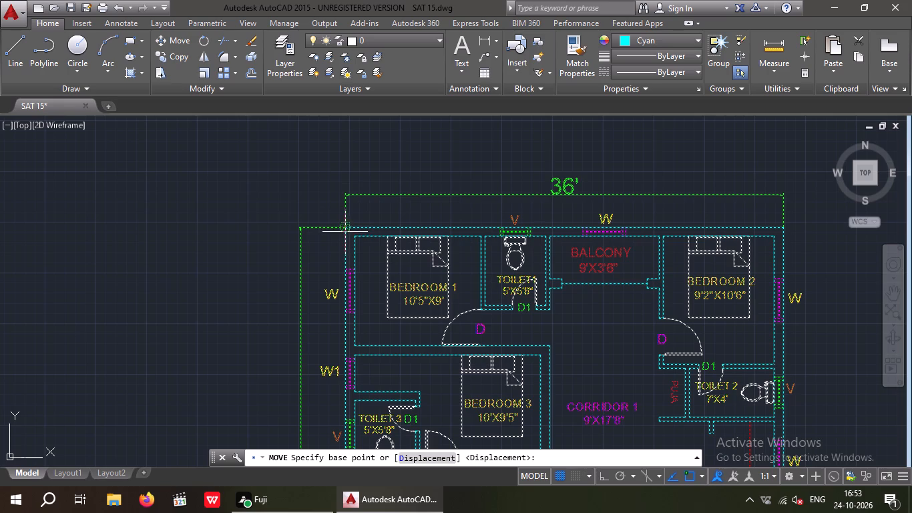
click(346, 229)
scroll(313, 190, down, 3)
middle_drag(313, 190, 365, 286)
scroll(340, 243, down, 3)
middle_drag(310, 241, 311, 243)
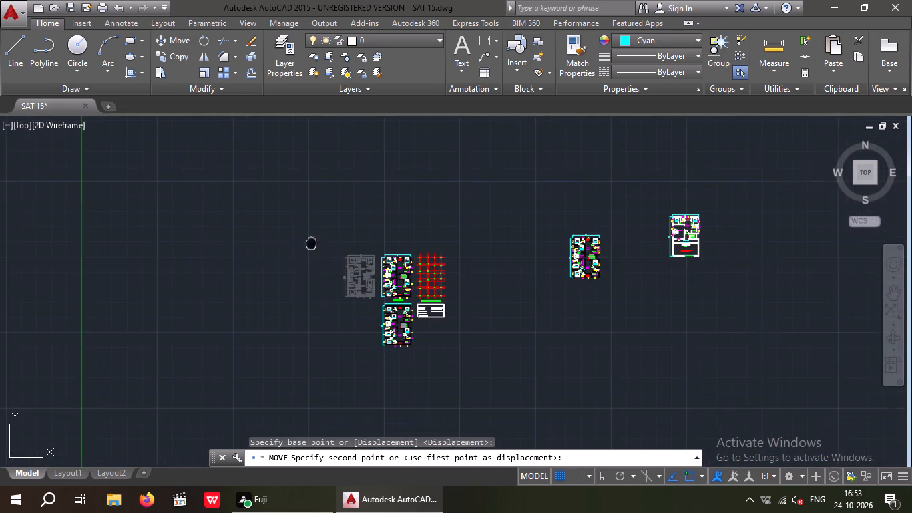
middle_drag(311, 243, 369, 383)
middle_drag(347, 172, 350, 236)
middle_drag(356, 168, 334, 255)
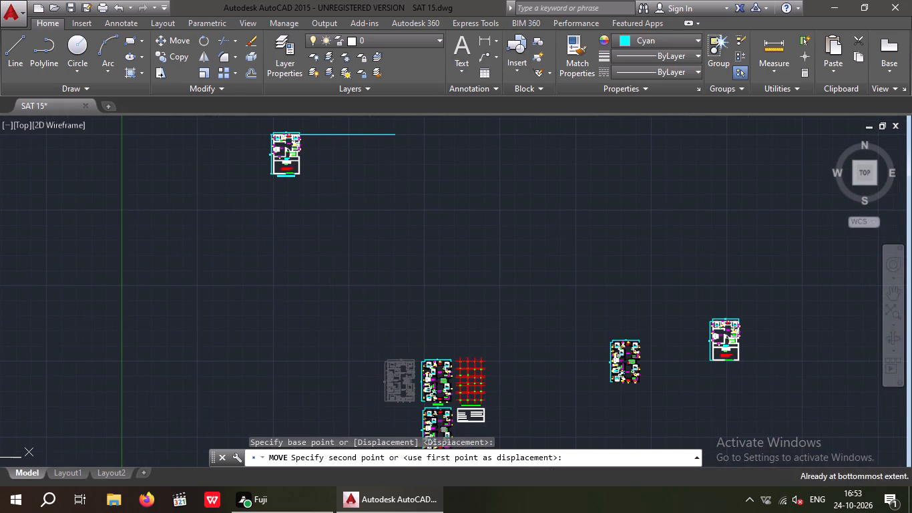
scroll(314, 140, up, 3)
middle_drag(313, 148, 322, 264)
scroll(315, 210, up, 2)
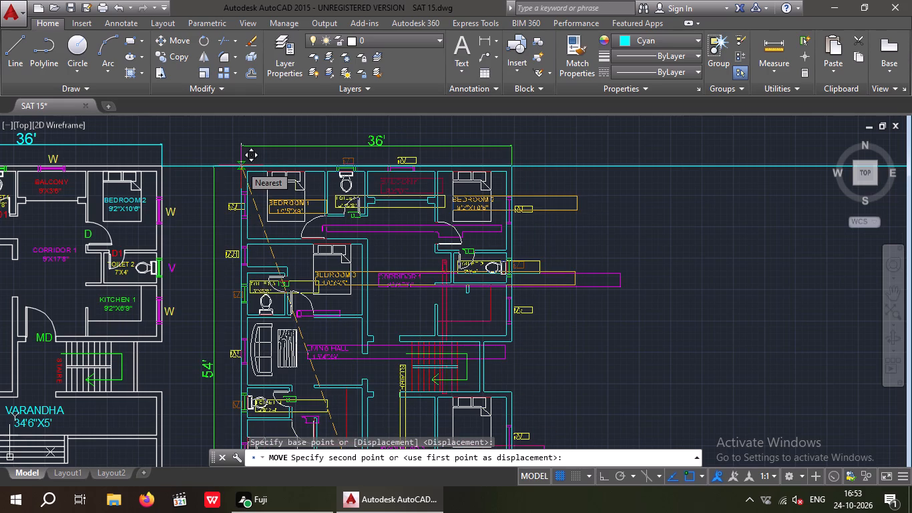
click(241, 166)
key(Escape)
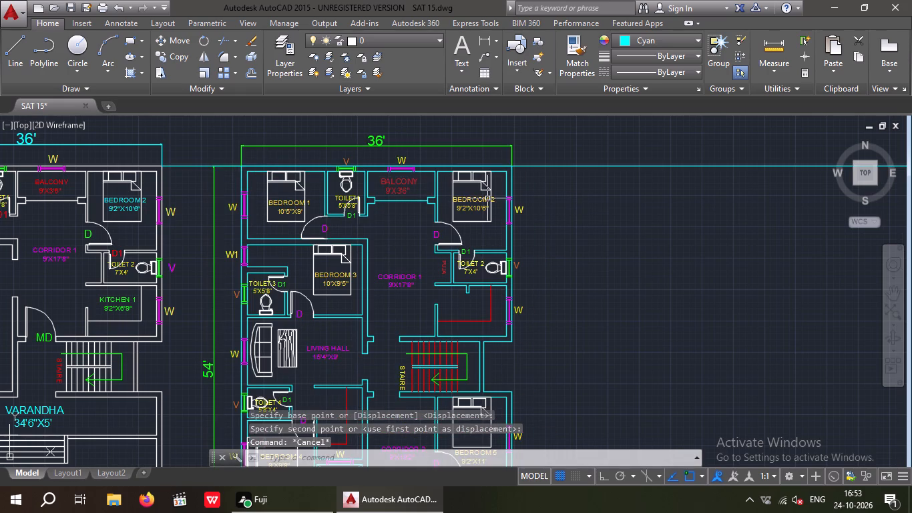
Copy the GROUND FLOOR PLAN title to just beneath the cyan-walled plan, roughly centred under its lower wall.
scroll(489, 172, down, 2)
middle_drag(584, 267, 569, 184)
scroll(570, 199, down, 3)
middle_drag(570, 205, 584, 134)
scroll(277, 345, up, 3)
drag(180, 313, 175, 305)
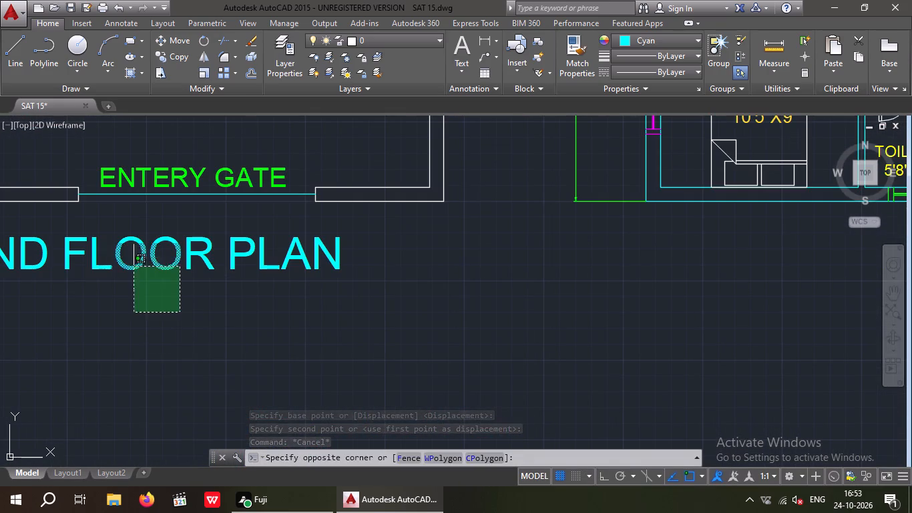
click(118, 242)
click(172, 60)
scroll(233, 291, down, 2)
drag(81, 285, 110, 287)
scroll(459, 308, up, 2)
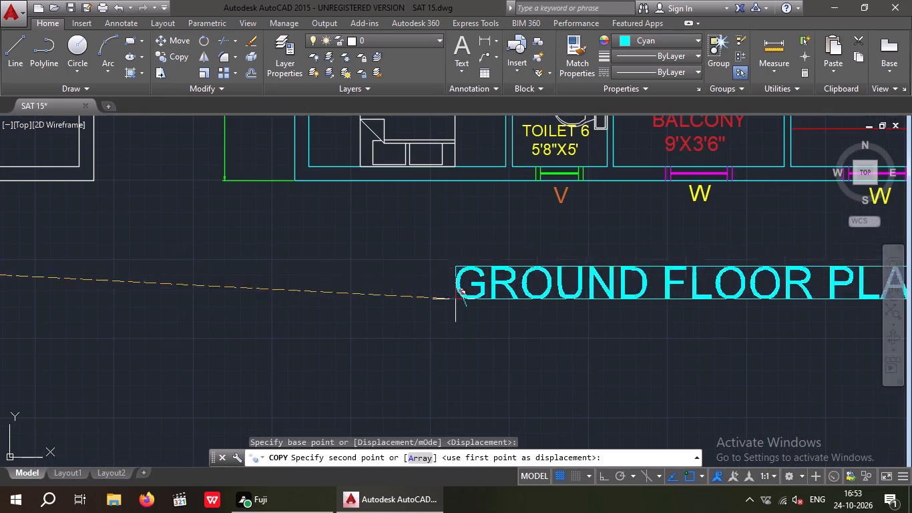
scroll(405, 263, down, 2)
scroll(406, 263, up, 1)
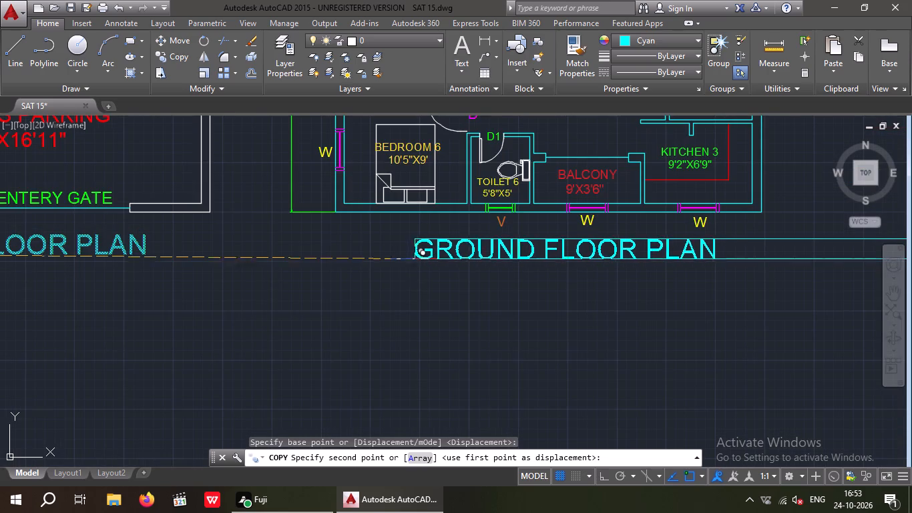
click(407, 260)
key(Escape)
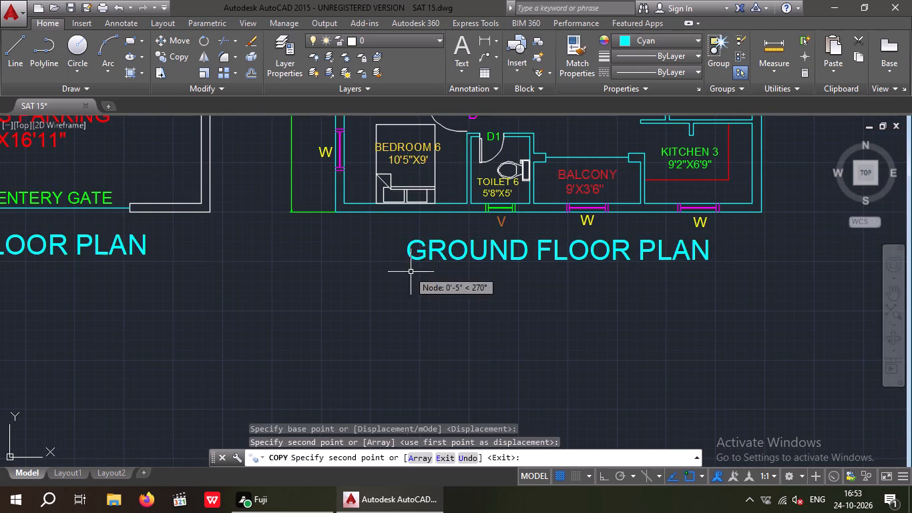
Change the copied title's text to FIRST FLOOR PLAN.
double_click(444, 258)
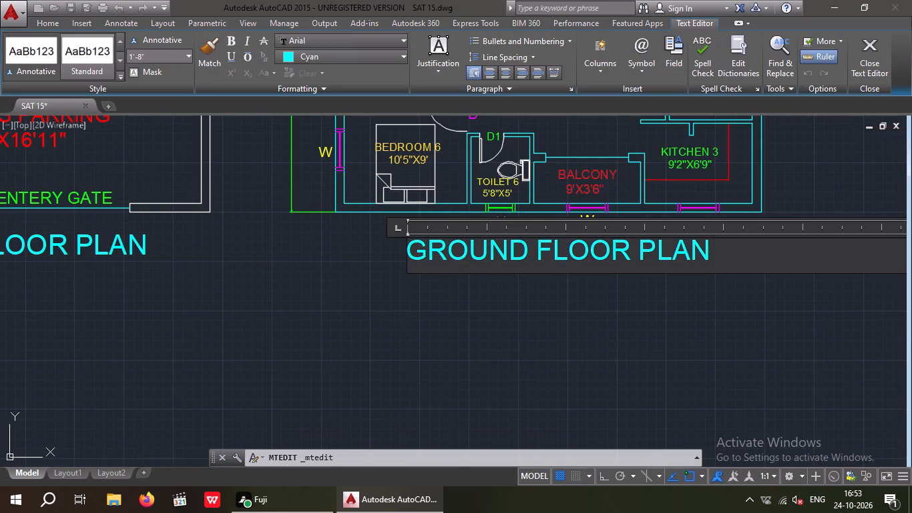
click(531, 251)
key(BackSpace)
key(BackSpace)
key(BackSpace)
key(BackSpace)
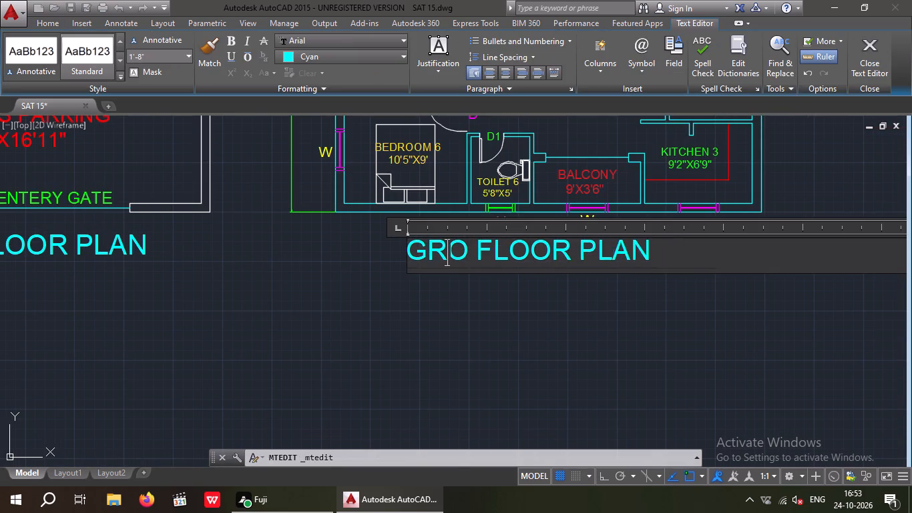
key(BackSpace)
key(BackSpace)
text(FIS)
key(BackSpace)
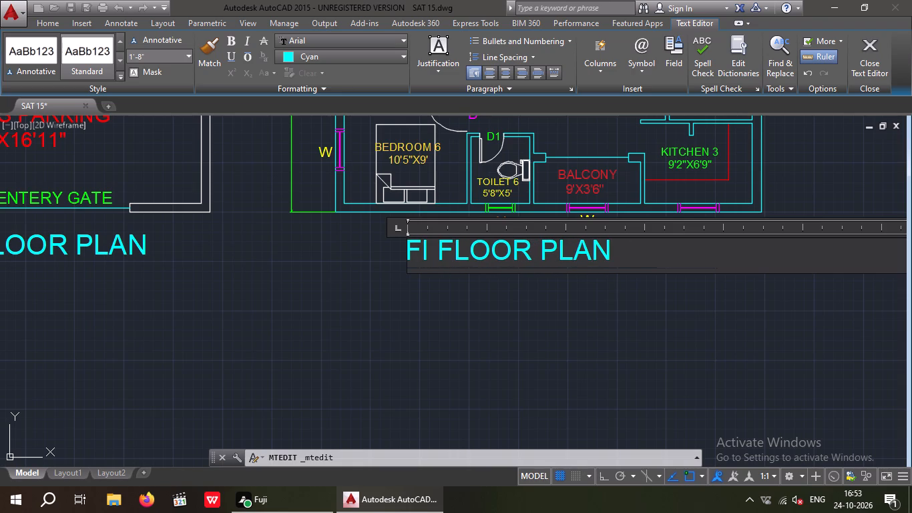
text(RST)
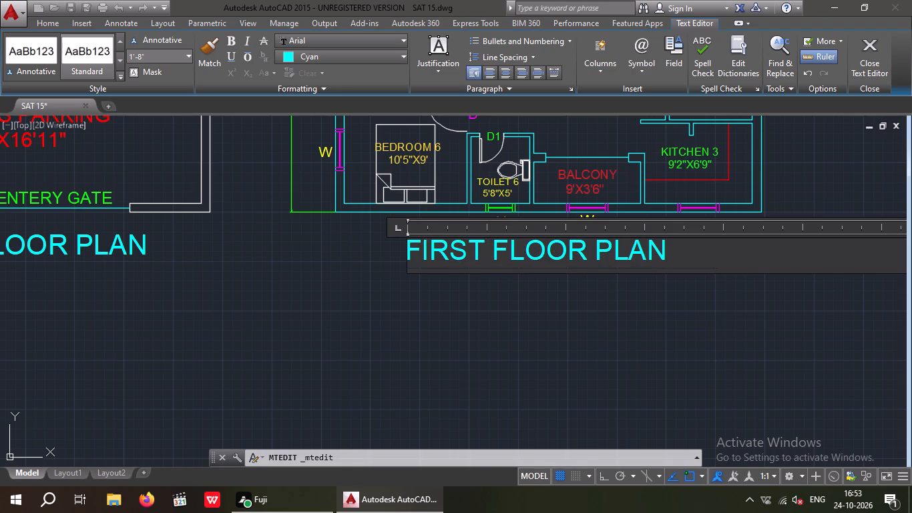
click(520, 349)
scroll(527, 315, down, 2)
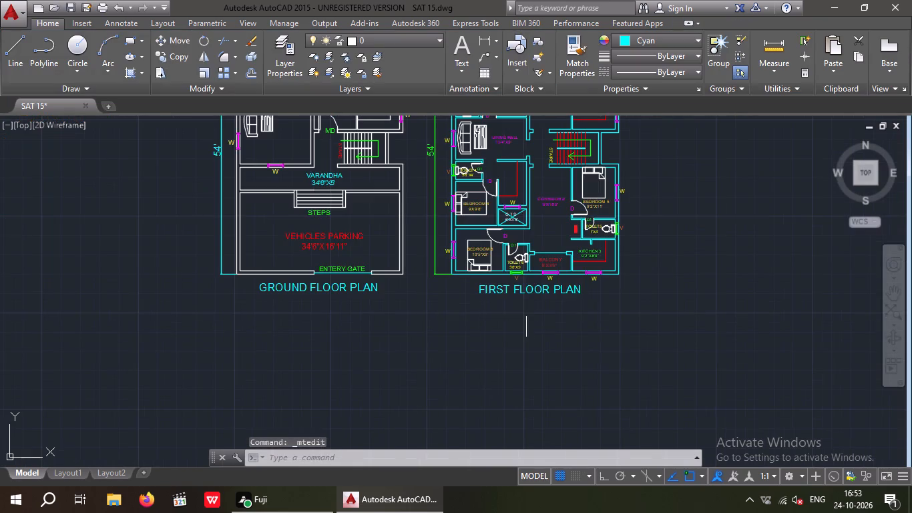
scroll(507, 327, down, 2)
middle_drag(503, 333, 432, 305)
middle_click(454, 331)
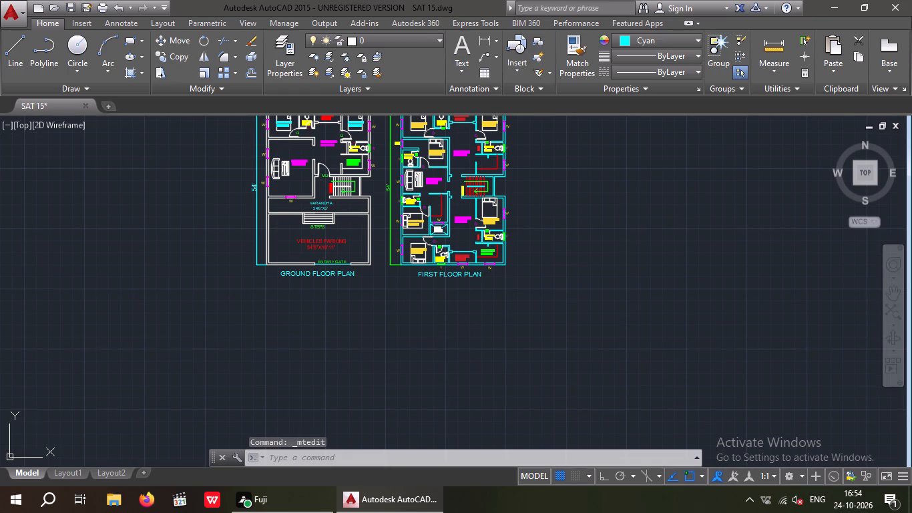
Draw a long vertical guide line with Ortho downward from the ground floor plan's lower-left outer wall corner.
click(14, 51)
scroll(246, 286, up, 3)
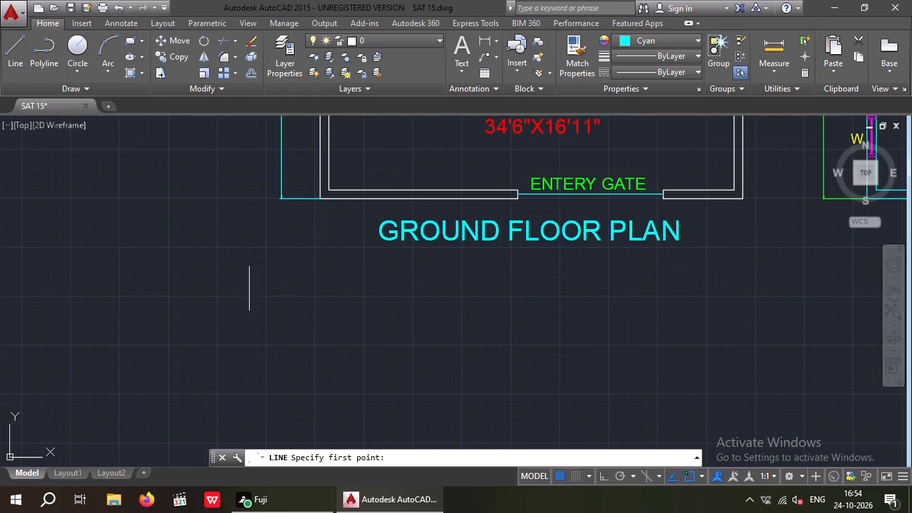
click(315, 199)
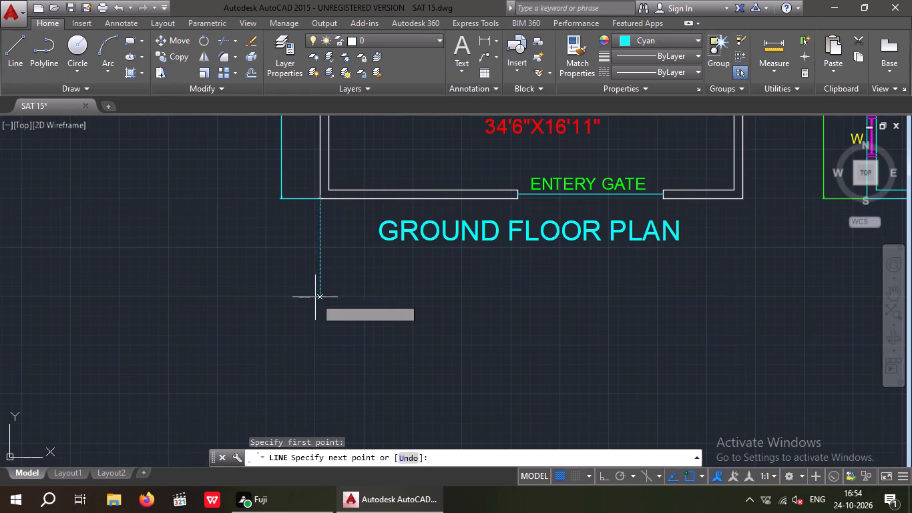
middle_drag(315, 297, 309, 246)
scroll(304, 248, down, 3)
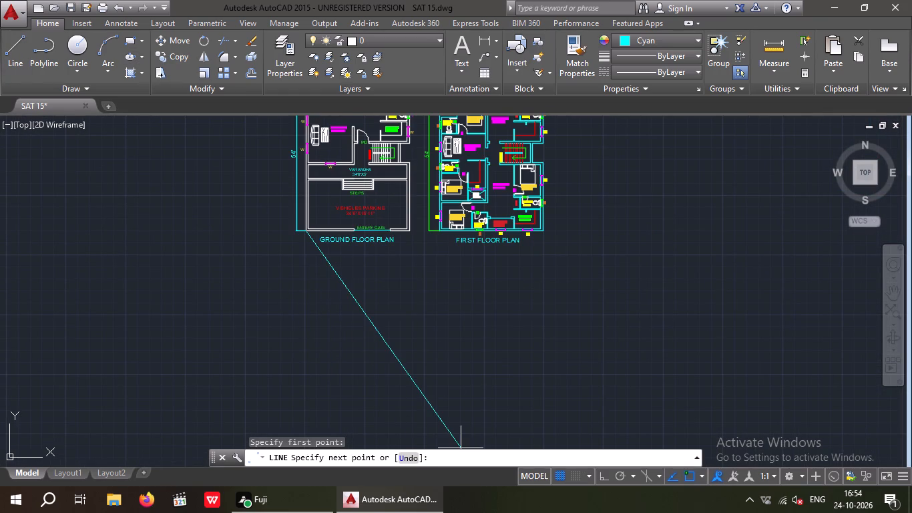
drag(604, 474, 596, 477)
middle_drag(356, 287, 351, 219)
scroll(334, 255, down, 1)
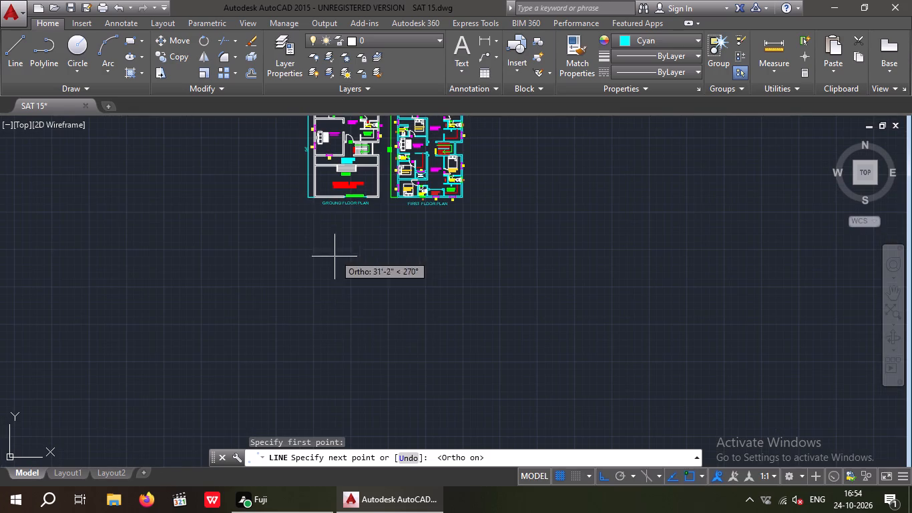
scroll(334, 256, down, 1)
middle_drag(337, 393, 355, 248)
scroll(343, 269, down, 2)
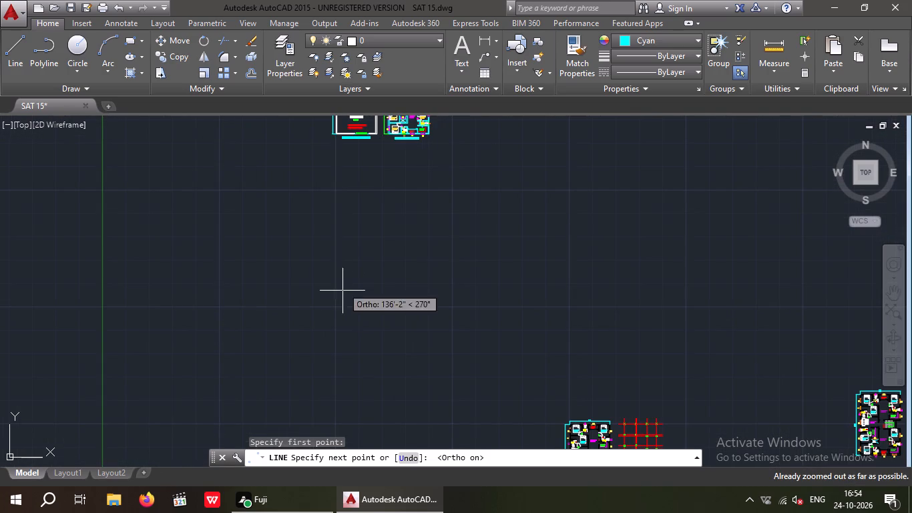
click(345, 313)
key(space)
Draw a long horizontal guide line from the vertical guide, just beneath the GROUND FLOOR PLAN title and extending past the first floor plan.
scroll(348, 295, down, 1)
middle_drag(348, 295, 330, 409)
key(space)
scroll(312, 220, up, 3)
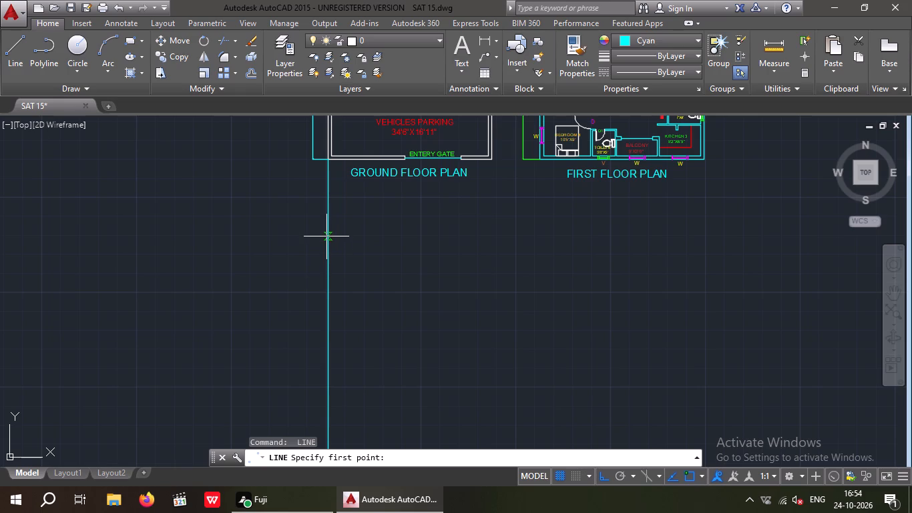
drag(326, 236, 338, 236)
middle_drag(662, 229, 350, 237)
scroll(413, 228, down, 3)
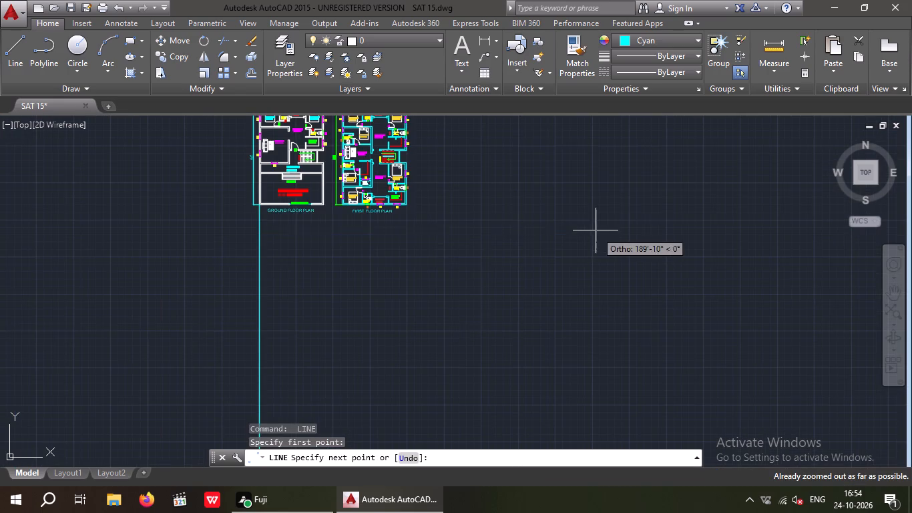
scroll(581, 222, down, 1)
middle_drag(569, 246, 533, 335)
click(523, 290)
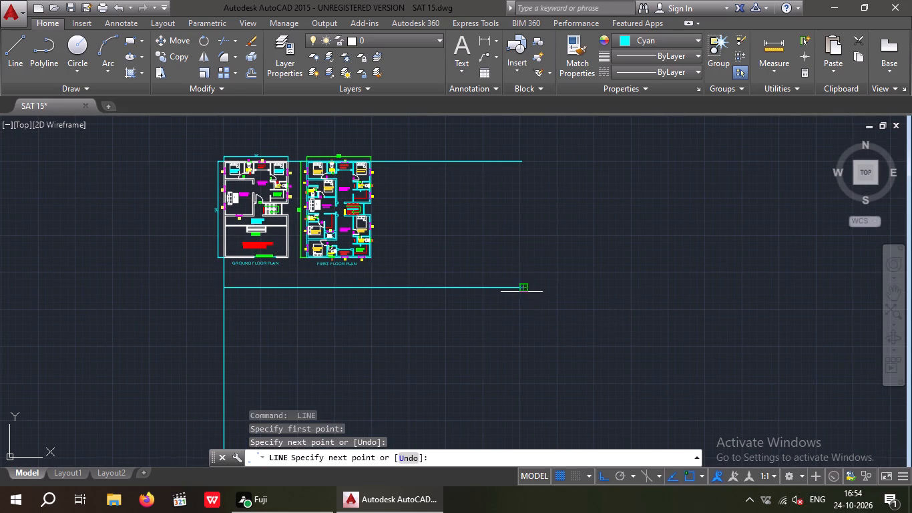
key(Escape)
key(Escape)
key(Escape)
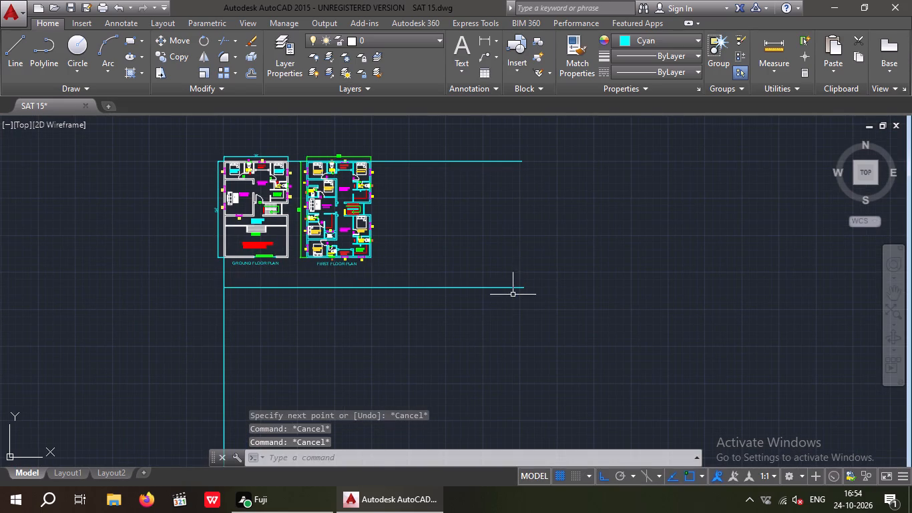
Move the FLOOR PLAN drawing beside the centre line diagram, with dimensions and title, by its Bedroom 1 outer corner onto the guide lines' intersection.
scroll(513, 293, down, 6)
middle_drag(563, 326, 518, 269)
scroll(510, 267, down, 3)
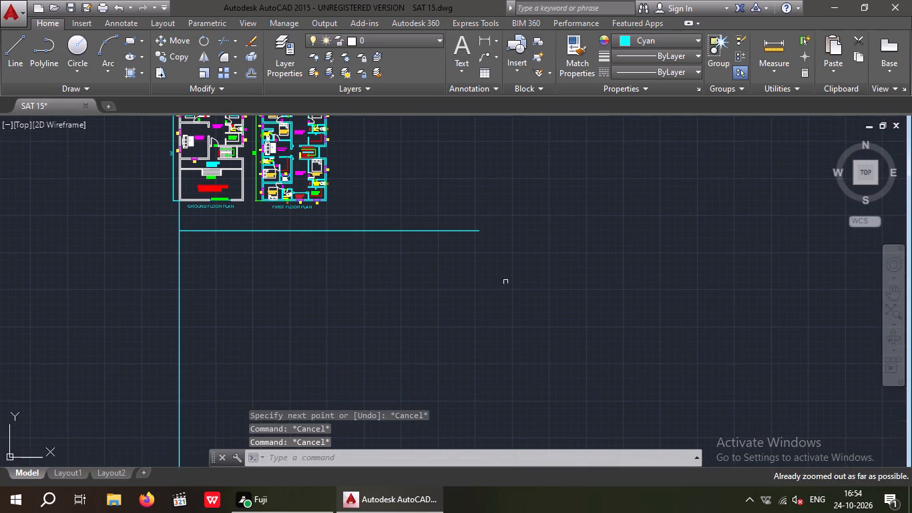
middle_drag(504, 284, 491, 261)
scroll(490, 262, down, 3)
middle_drag(485, 298, 315, 184)
middle_drag(553, 291, 342, 172)
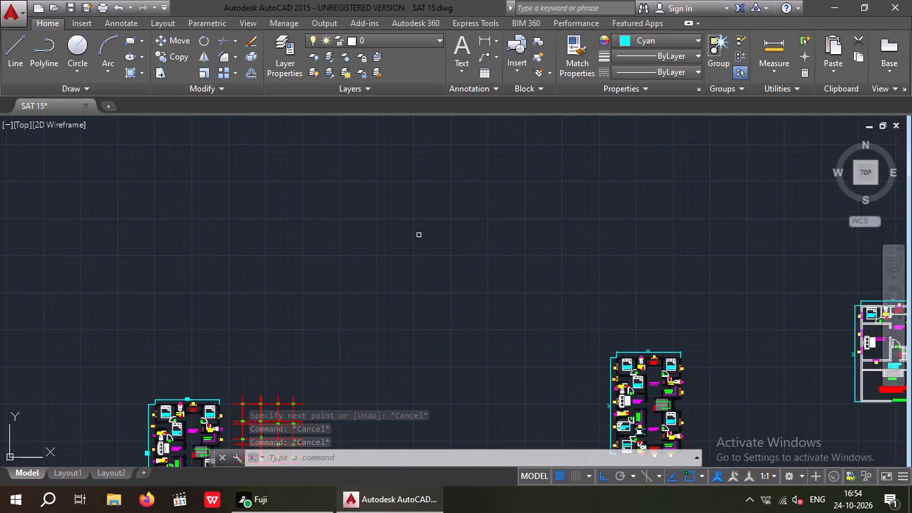
scroll(428, 239, down, 3)
scroll(353, 317, up, 4)
middle_drag(330, 331, 411, 209)
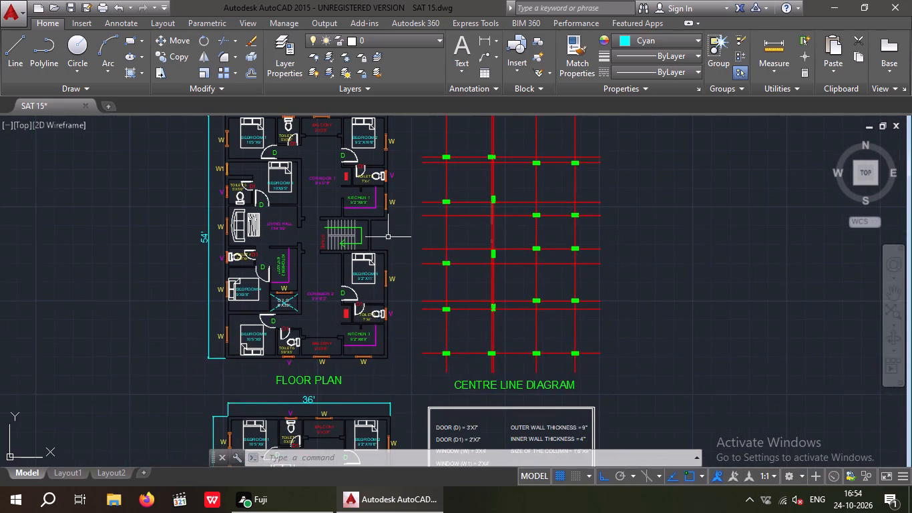
middle_drag(387, 240, 401, 295)
middle_drag(379, 267, 379, 217)
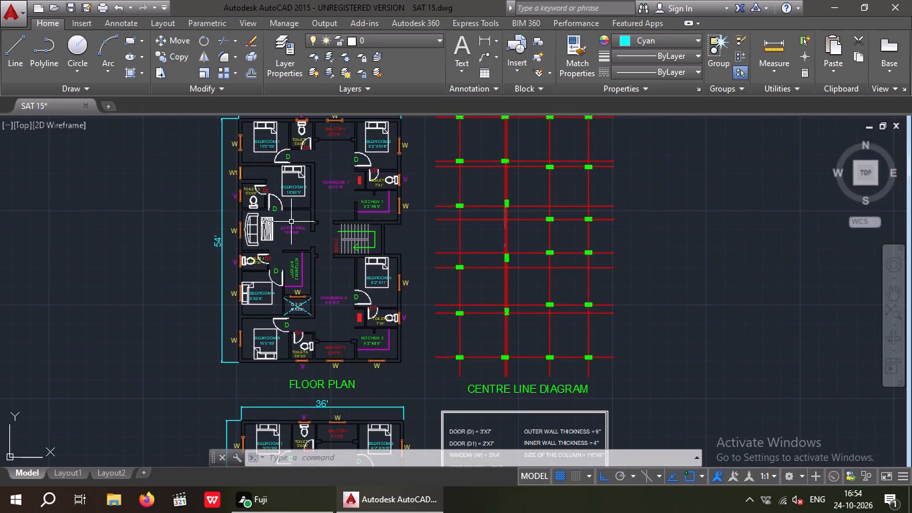
middle_drag(294, 226, 329, 278)
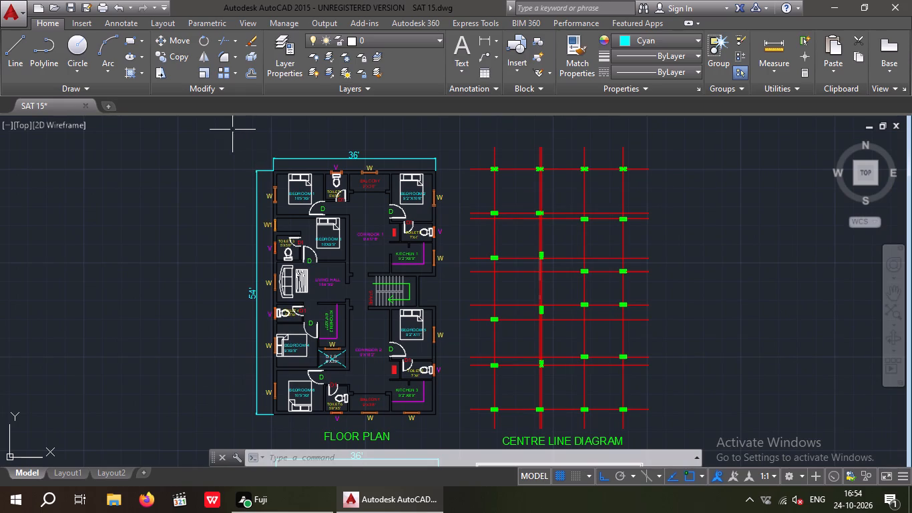
drag(224, 127, 233, 126)
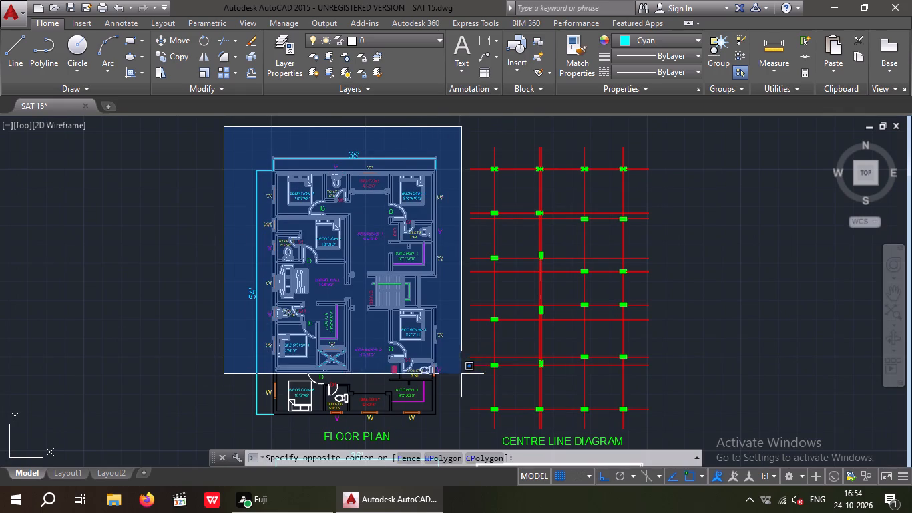
middle_drag(460, 422, 442, 322)
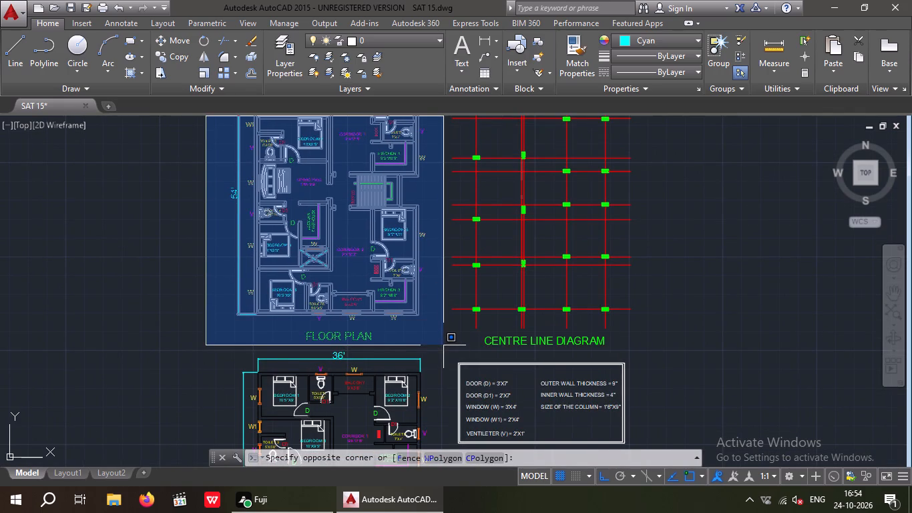
click(443, 345)
middle_drag(431, 317, 440, 406)
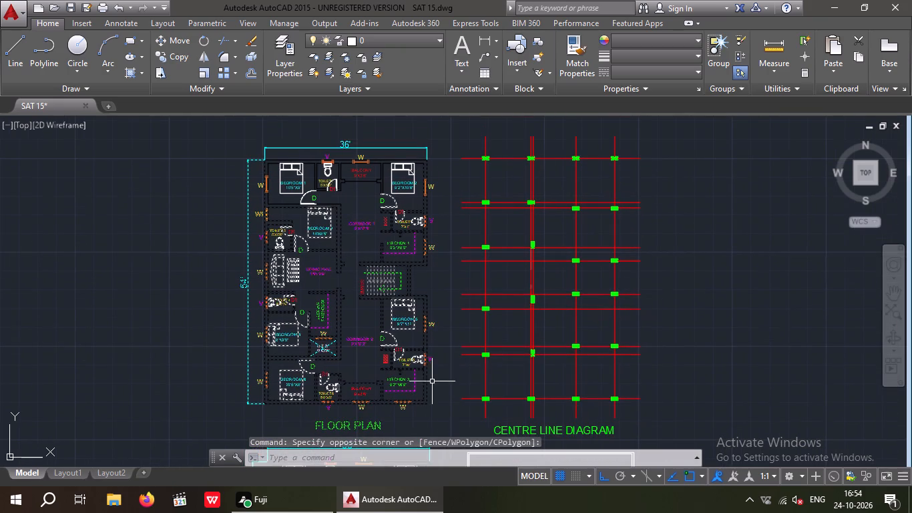
drag(240, 122, 260, 130)
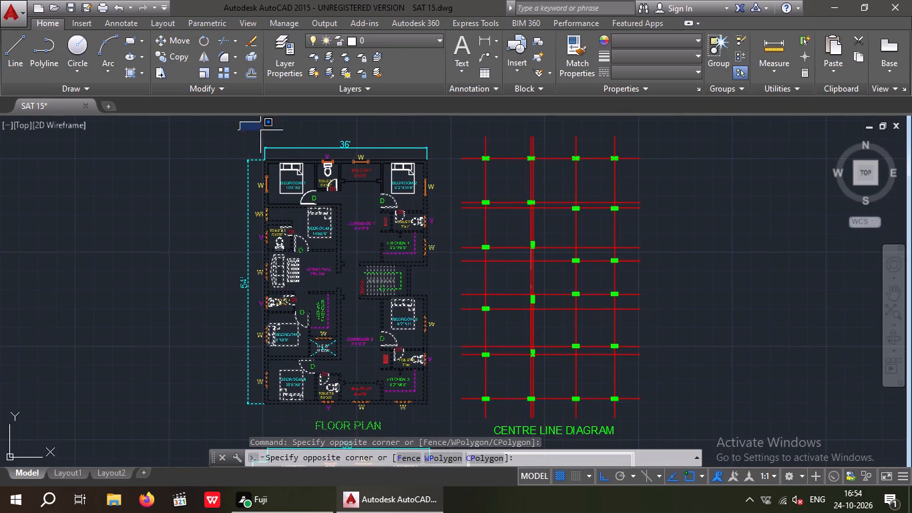
drag(260, 130, 278, 135)
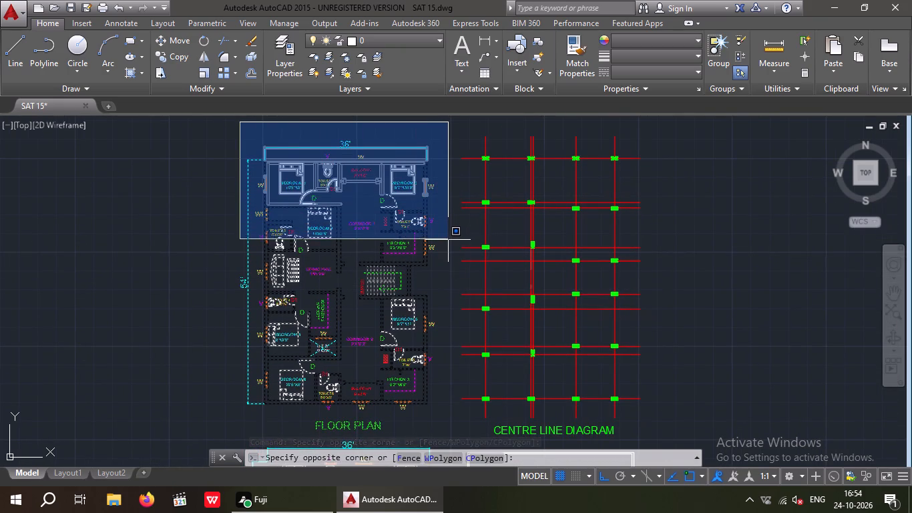
click(447, 256)
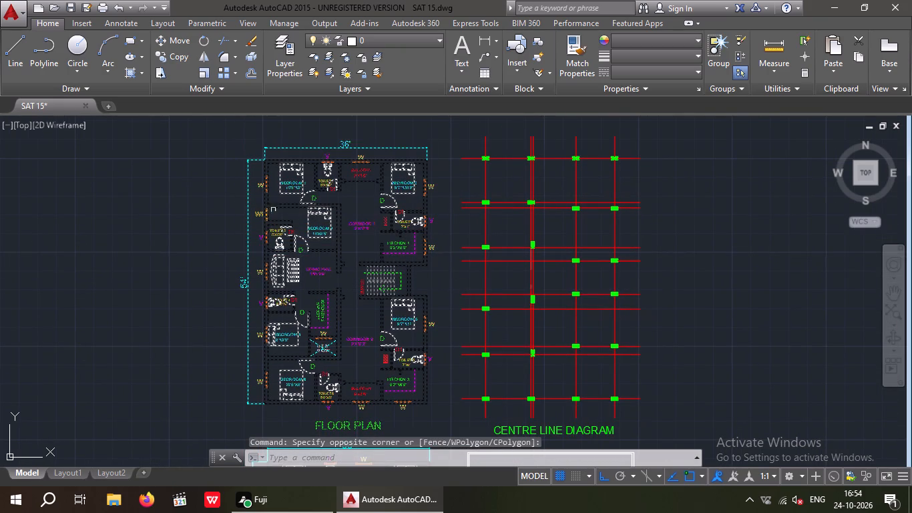
click(168, 37)
scroll(256, 162, up, 3)
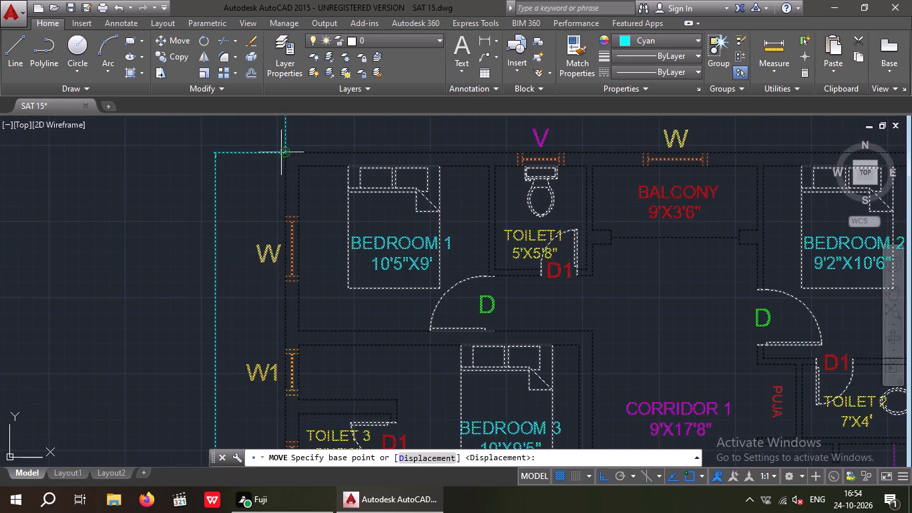
click(287, 153)
scroll(270, 166, down, 3)
middle_drag(209, 215, 352, 273)
scroll(286, 234, down, 2)
middle_drag(247, 227, 476, 329)
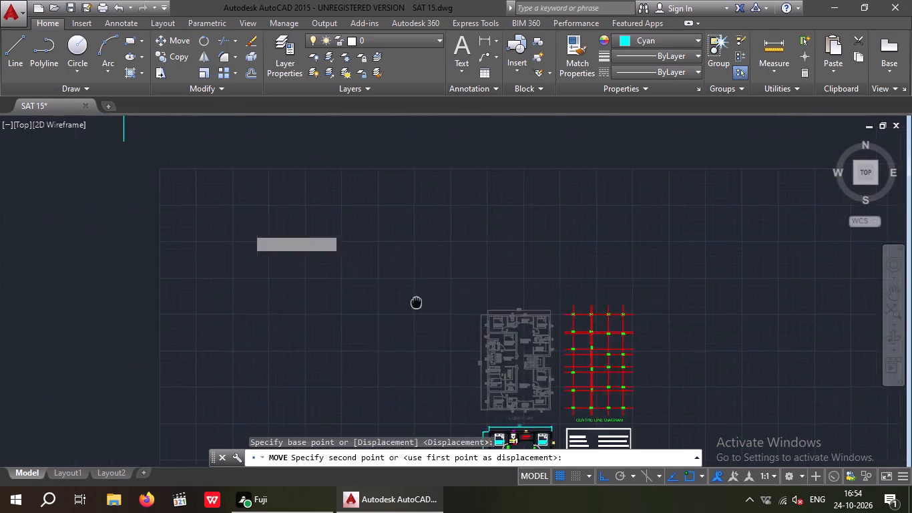
middle_drag(476, 329, 536, 354)
click(602, 476)
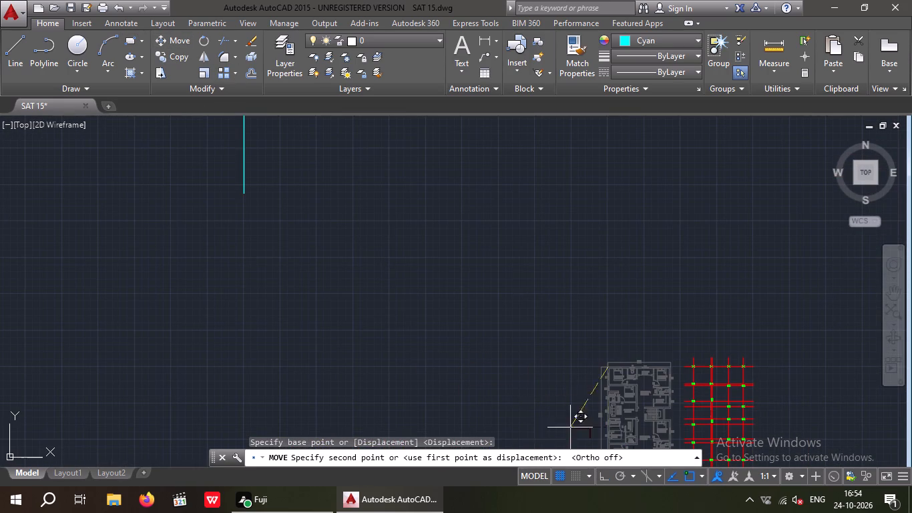
middle_drag(457, 269, 494, 383)
middle_drag(401, 231, 411, 351)
middle_drag(348, 238, 371, 296)
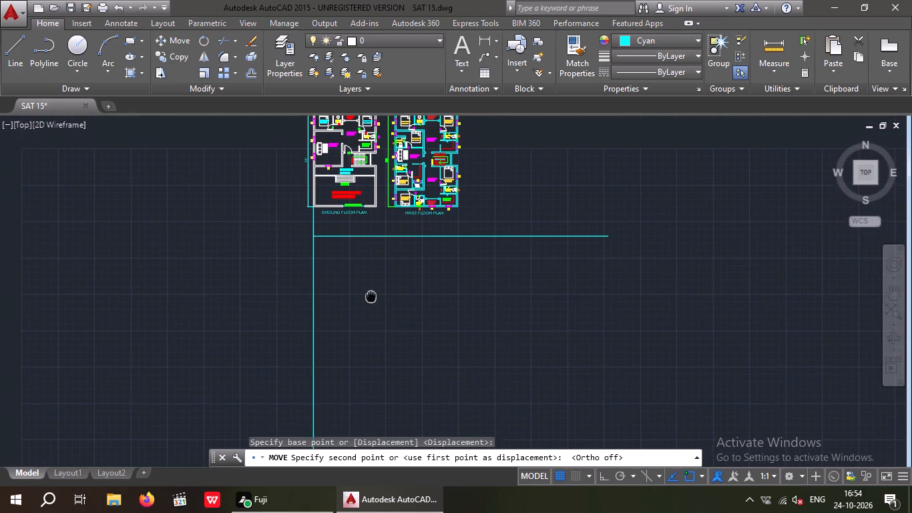
scroll(339, 261, up, 3)
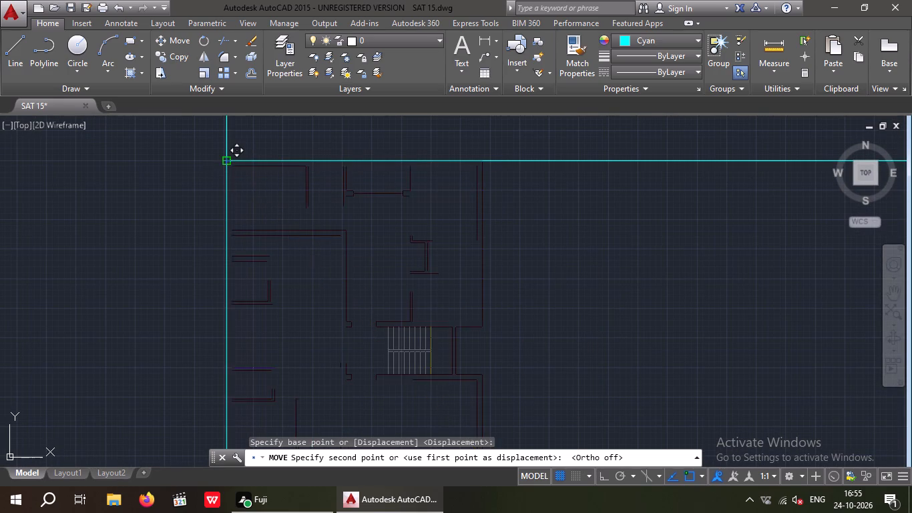
click(228, 158)
key(Escape)
Draw a long vertical guide line with Ortho downward from the first floor plan's lower-left outer wall corner, crossing the horizontal guide.
scroll(236, 199, down, 5)
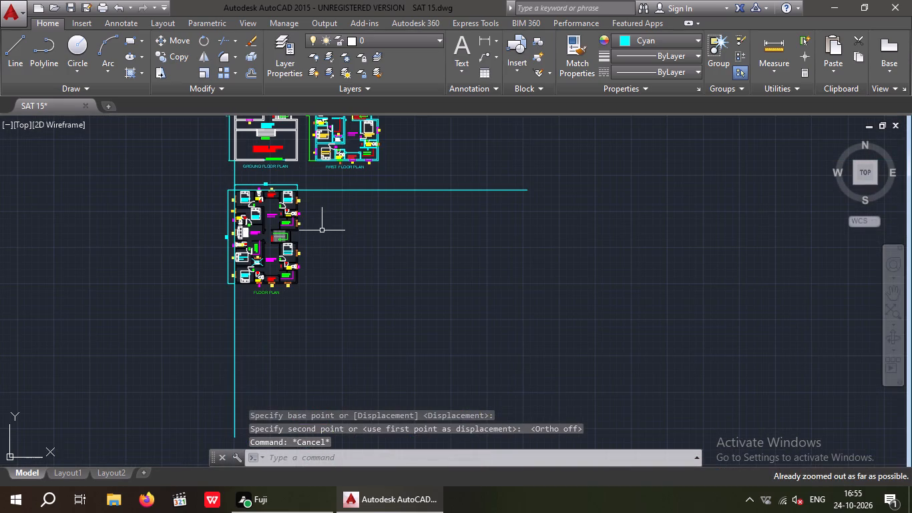
middle_drag(322, 230, 307, 244)
middle_drag(326, 263, 297, 248)
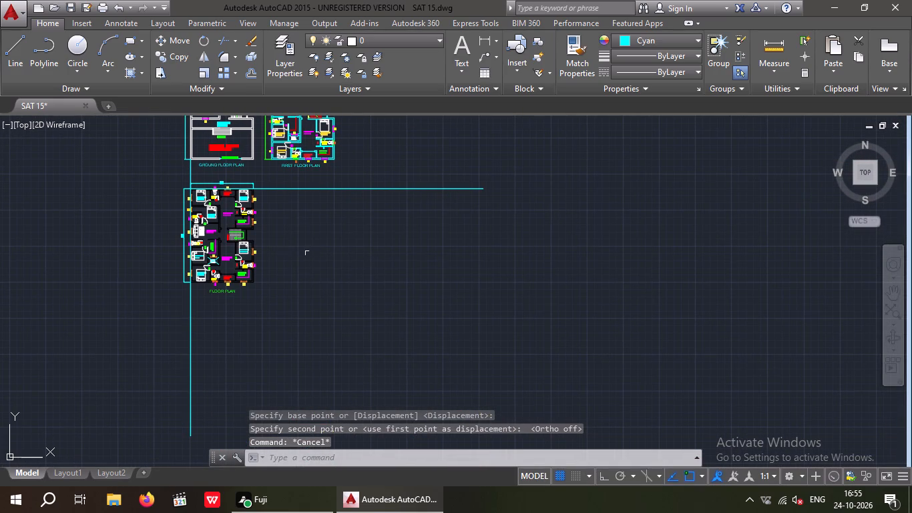
click(14, 41)
scroll(280, 166, up, 2)
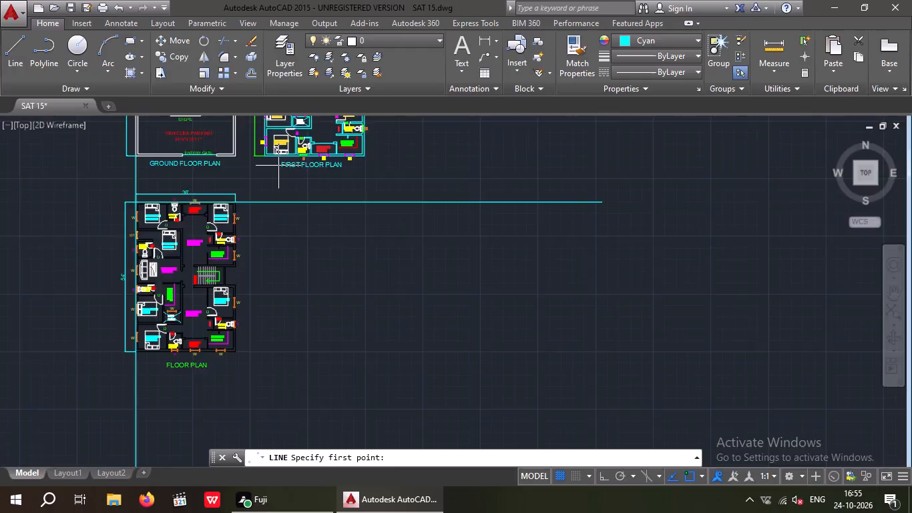
scroll(278, 166, up, 1)
drag(236, 143, 238, 180)
middle_drag(246, 304, 246, 256)
scroll(237, 287, down, 3)
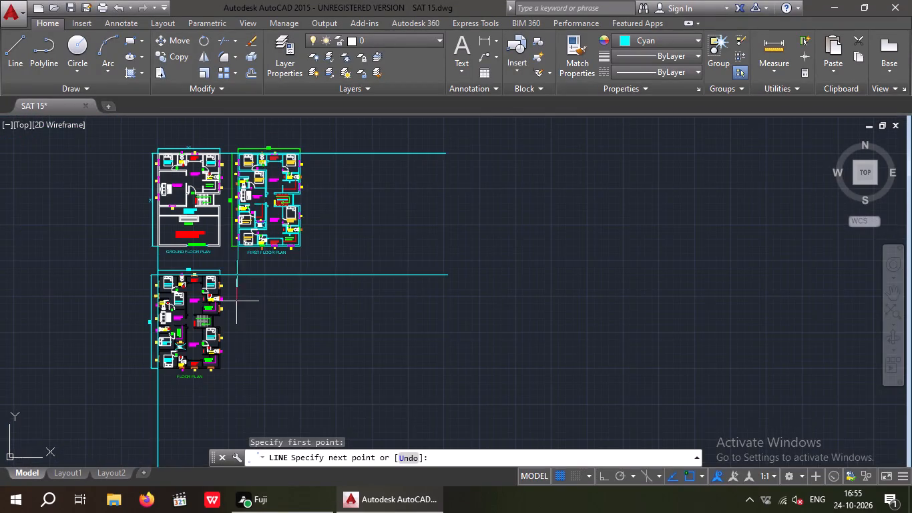
scroll(236, 304, down, 1)
middle_drag(244, 343, 260, 243)
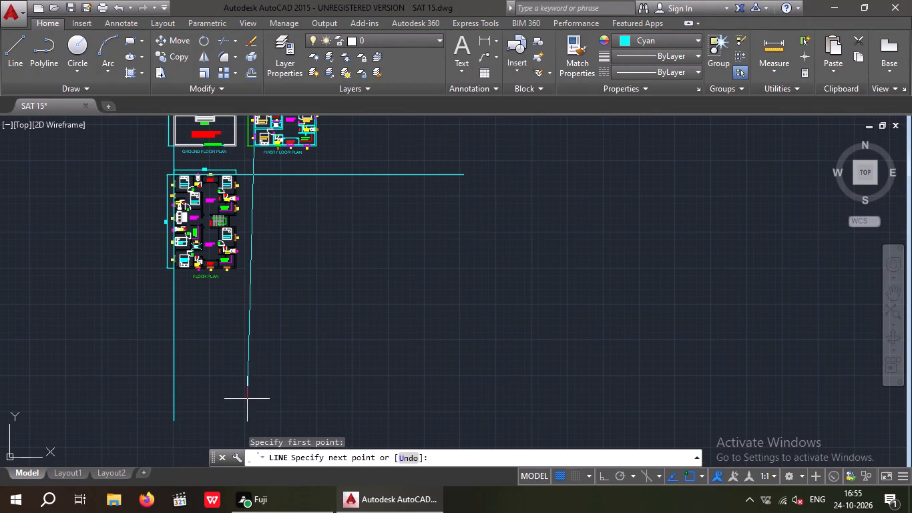
drag(608, 476, 599, 477)
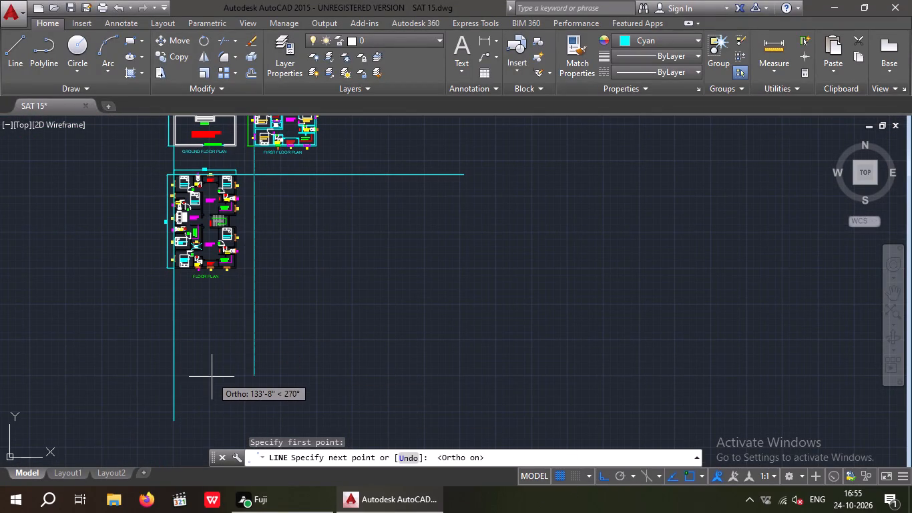
click(211, 395)
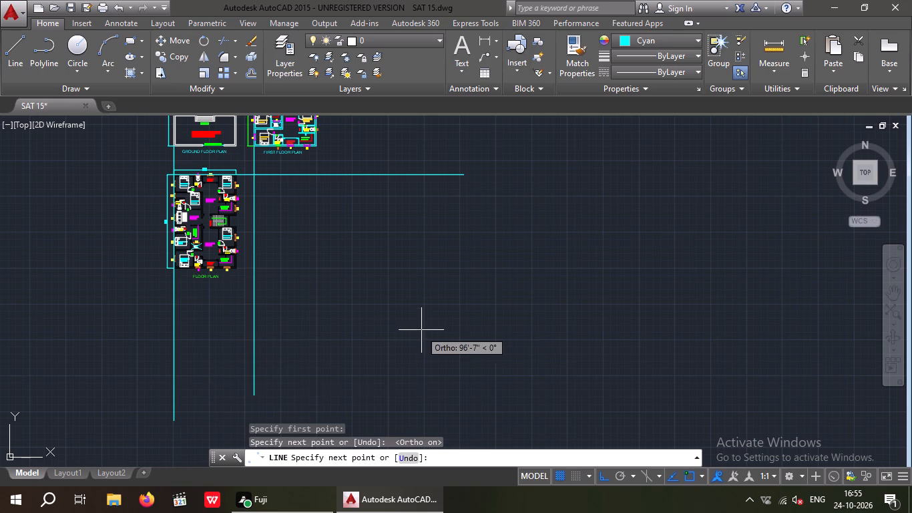
key(Escape)
key(Escape)
Move the untitled floor plan beside the centre line diagram, with dimensions, by its Bedroom 1 outer corner onto the guide intersection beneath FIRST FLOOR PLAN.
middle_drag(373, 226, 298, 298)
scroll(311, 280, down, 2)
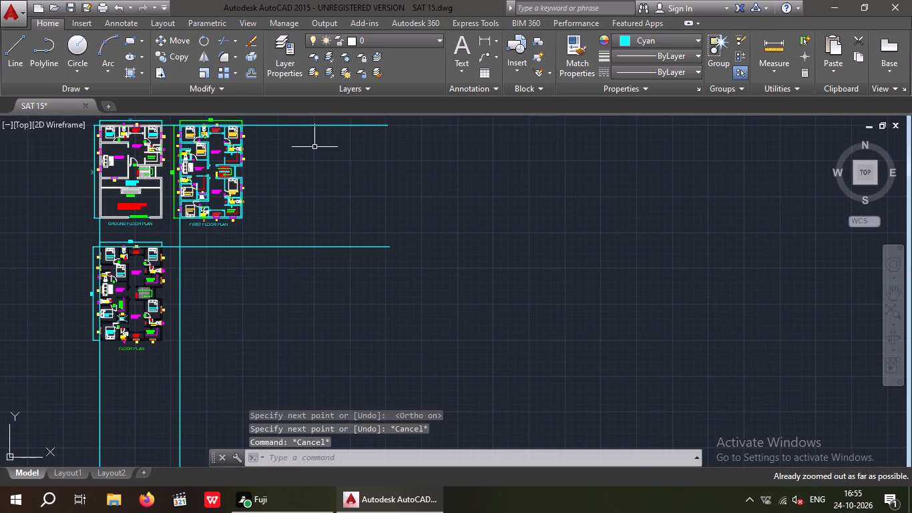
middle_drag(316, 148, 320, 172)
scroll(360, 260, down, 1)
middle_drag(360, 260, 330, 166)
scroll(338, 210, down, 2)
middle_drag(353, 277, 339, 217)
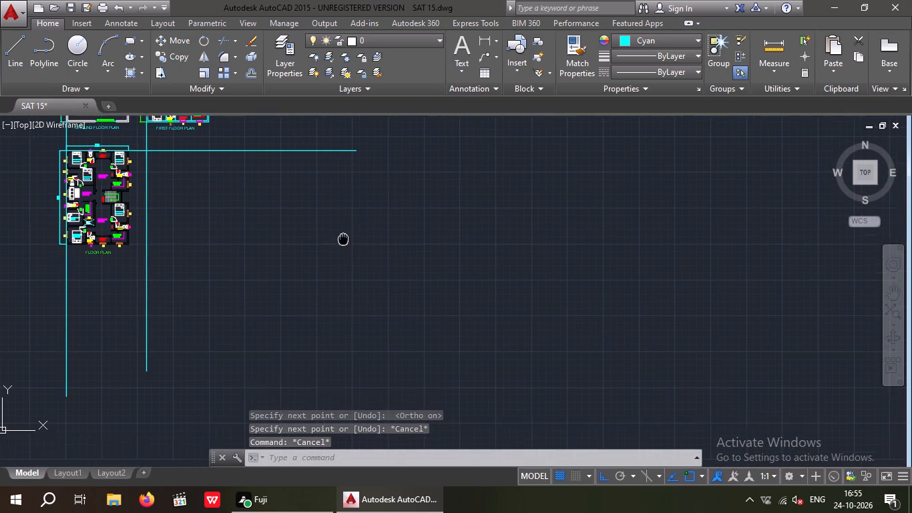
middle_drag(339, 217, 326, 155)
scroll(340, 225, down, 1)
middle_drag(340, 225, 272, 200)
middle_drag(411, 313, 413, 160)
scroll(314, 288, up, 2)
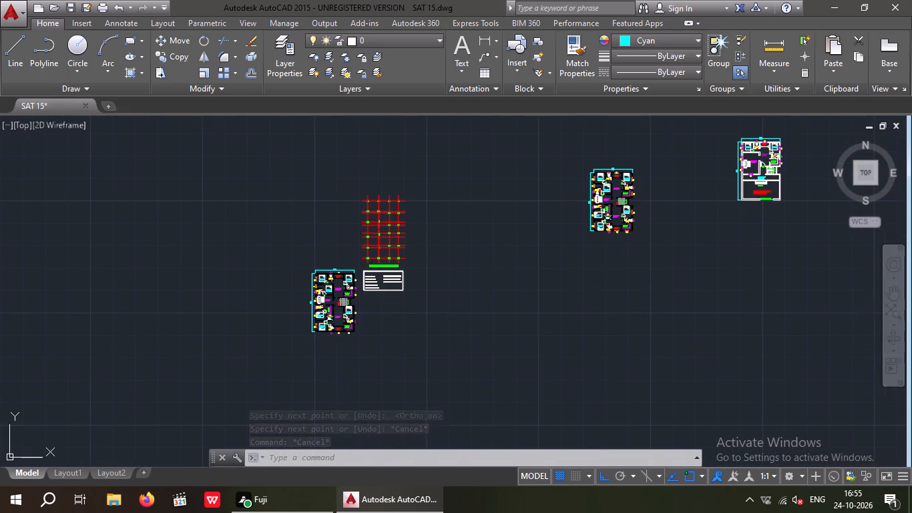
scroll(315, 287, up, 1)
drag(264, 183, 276, 186)
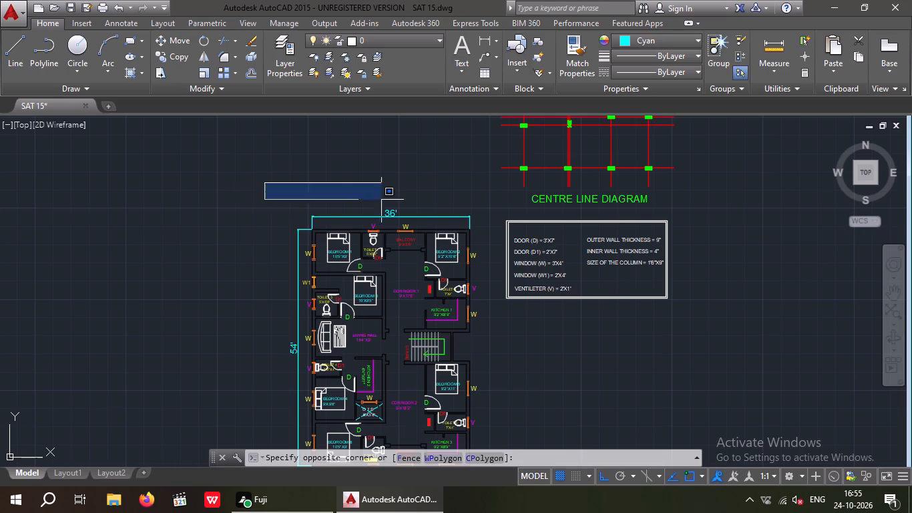
middle_drag(495, 345, 437, 177)
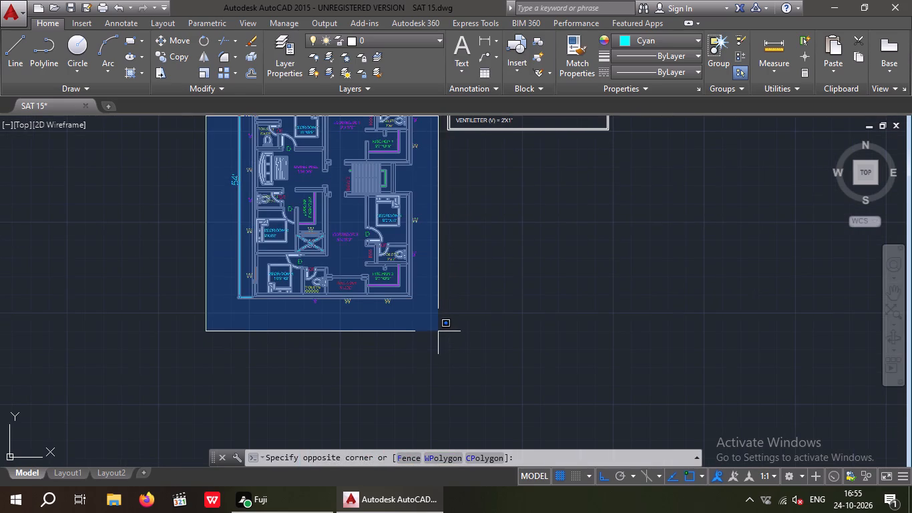
click(438, 331)
middle_drag(435, 331, 438, 484)
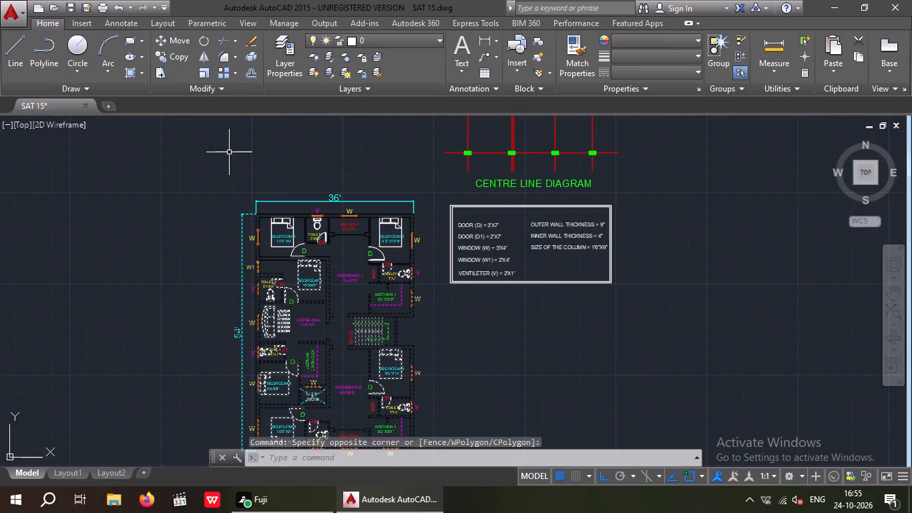
drag(188, 139, 257, 164)
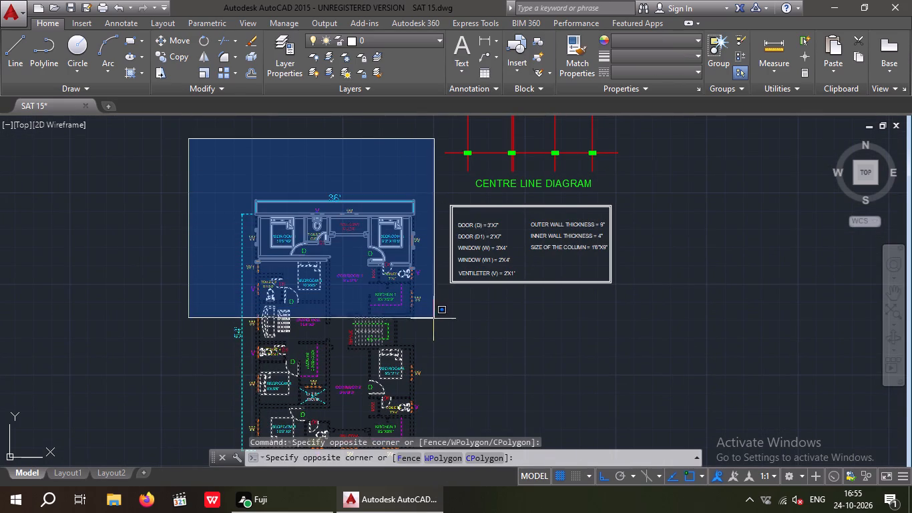
click(433, 328)
click(168, 42)
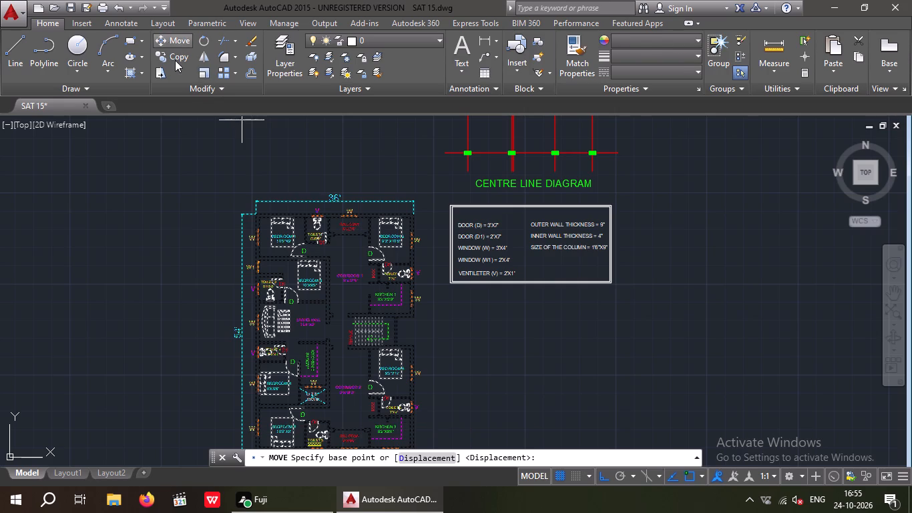
scroll(245, 198, up, 3)
click(282, 263)
scroll(237, 168, down, 1)
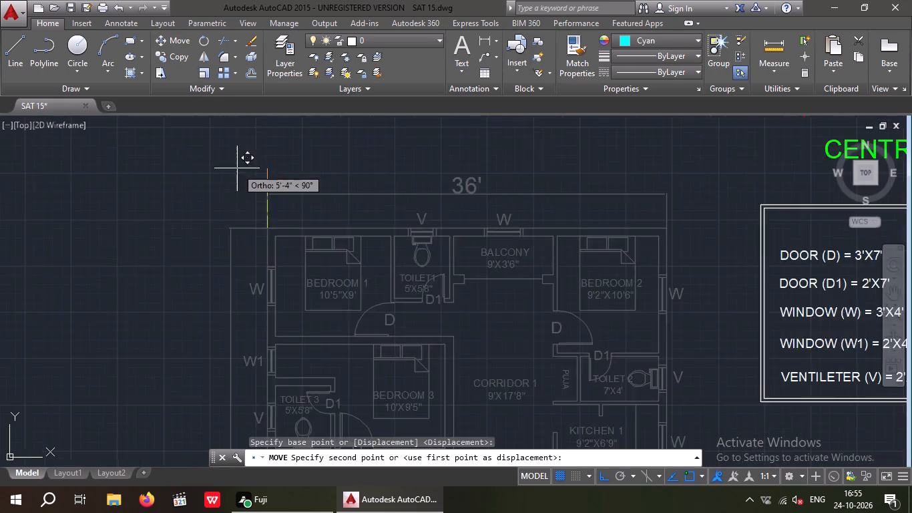
scroll(237, 168, down, 1)
middle_drag(254, 189, 346, 318)
click(606, 482)
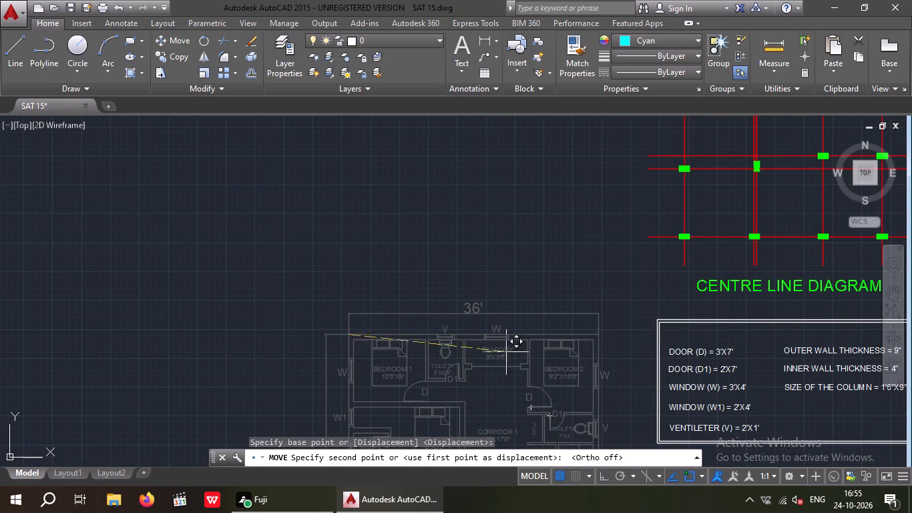
middle_drag(376, 230, 465, 359)
scroll(371, 249, down, 3)
middle_drag(339, 243, 449, 427)
middle_drag(262, 194, 294, 247)
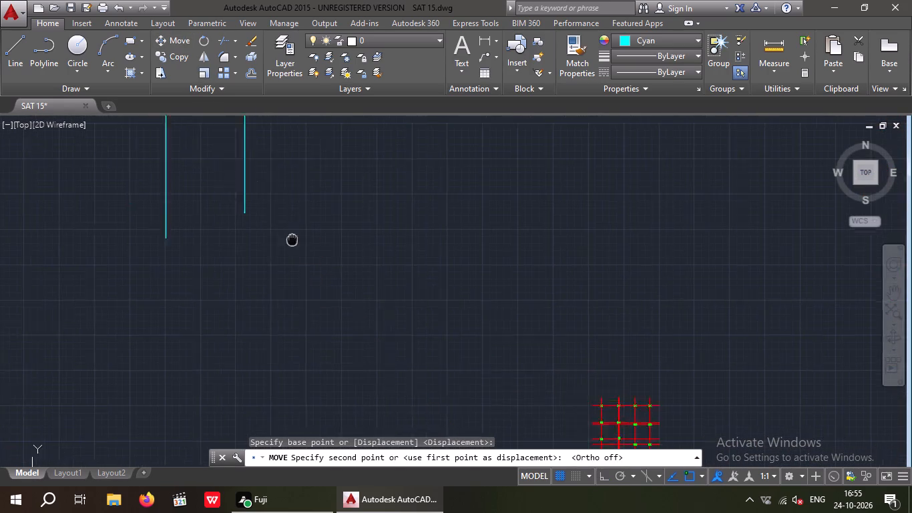
middle_drag(294, 247, 321, 364)
middle_drag(320, 230, 338, 285)
scroll(308, 176, up, 3)
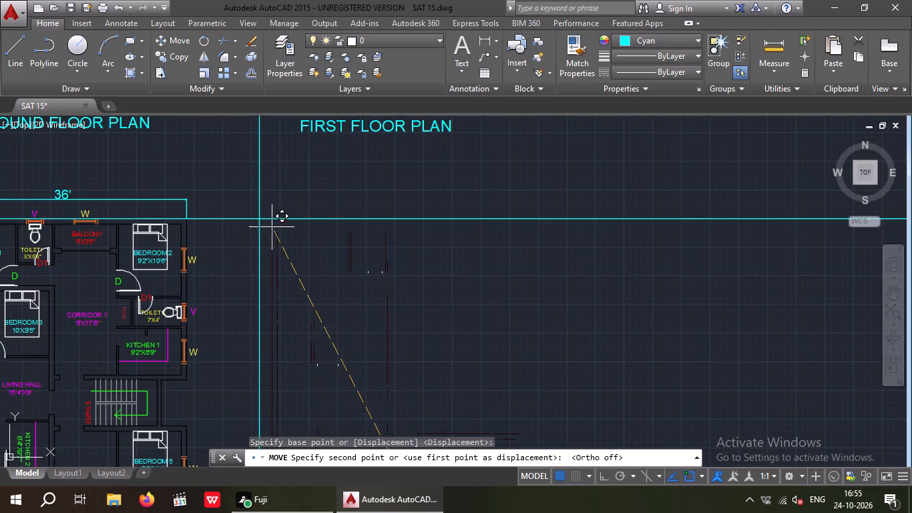
click(258, 220)
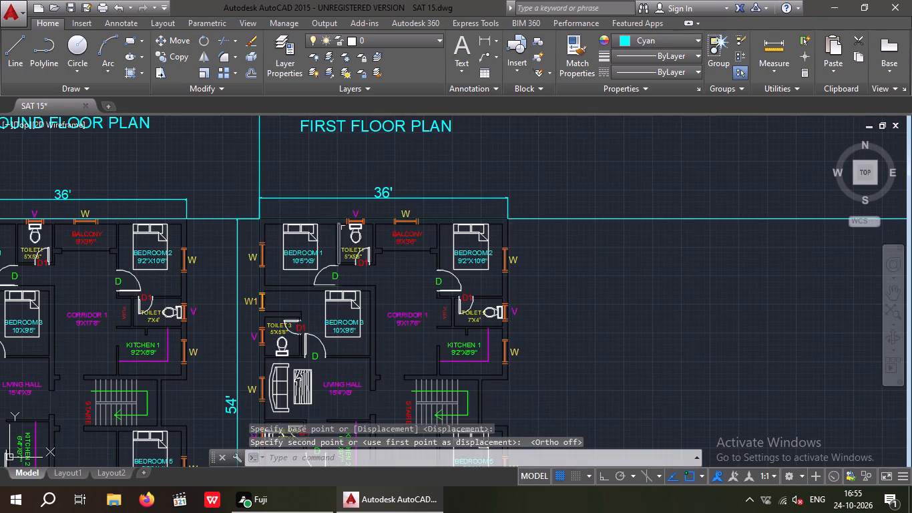
Delete the two long vertical guide lines running down past the lower row of floor plans.
scroll(349, 222, down, 2)
middle_click(523, 206)
scroll(523, 206, down, 1)
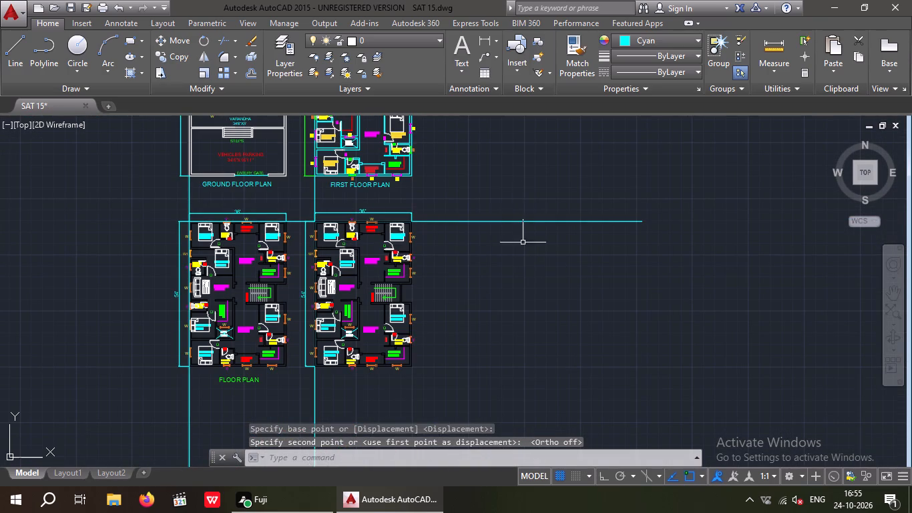
middle_drag(527, 251, 481, 218)
middle_drag(461, 320, 546, 215)
drag(399, 309, 305, 349)
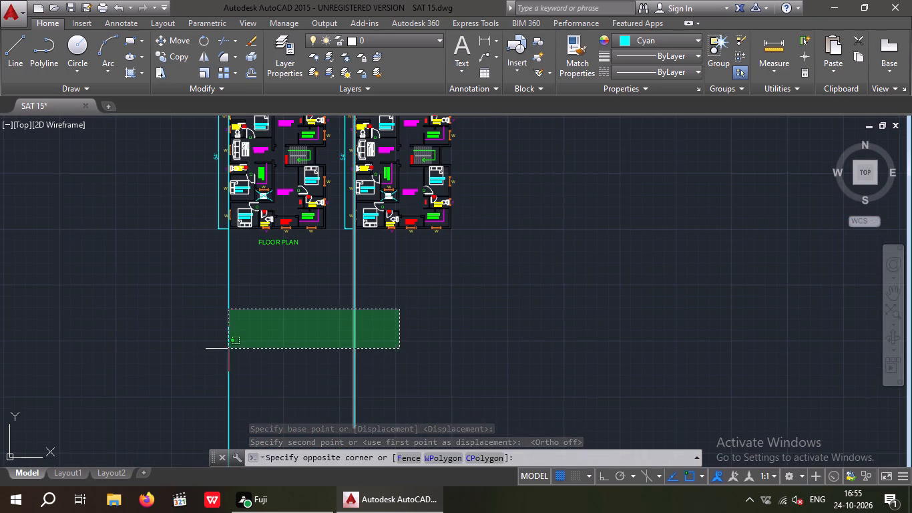
click(216, 356)
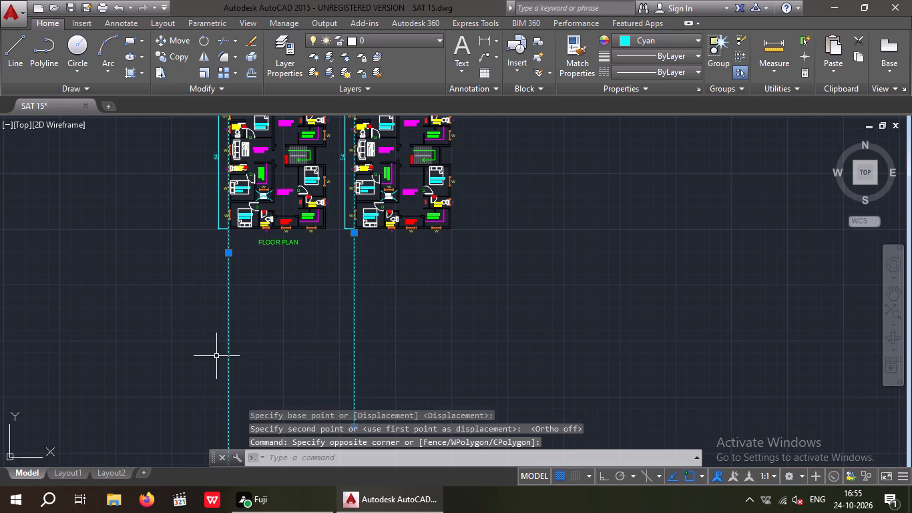
key(Delete)
Delete the two long horizontal guide lines along the top edges of the upper and lower plan rows.
scroll(224, 346, down, 2)
middle_drag(235, 371, 243, 478)
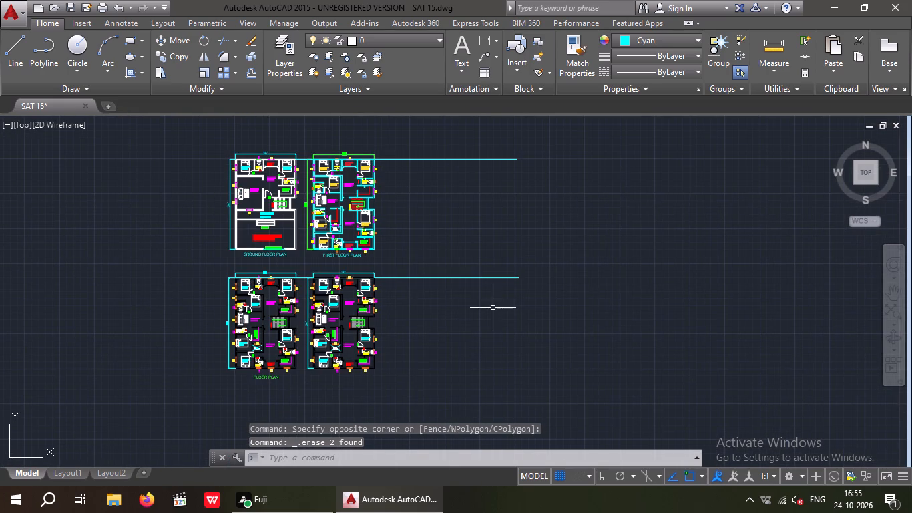
drag(506, 297, 490, 282)
click(453, 151)
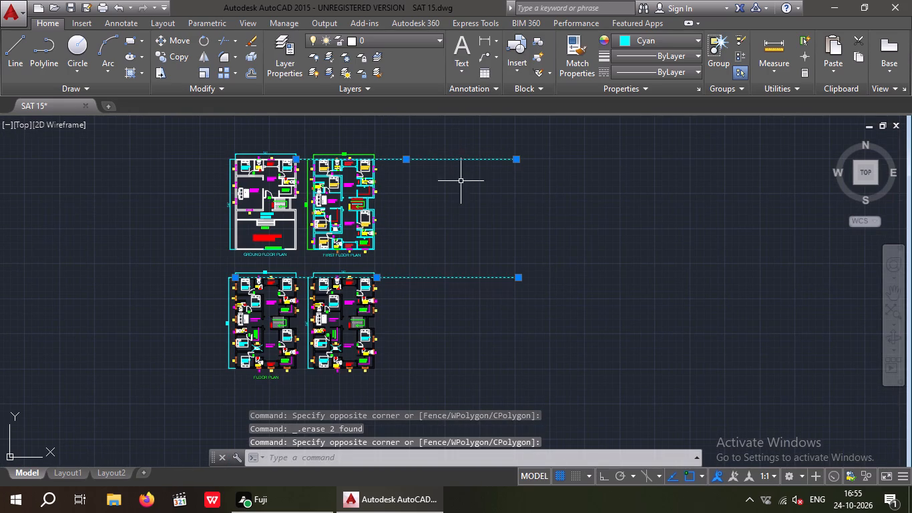
key(Delete)
Change the FLOOR PLAN title beneath the first plan in the lower row to SECOND FLOOR PLAN.
middle_drag(453, 288, 497, 194)
scroll(300, 268, up, 1)
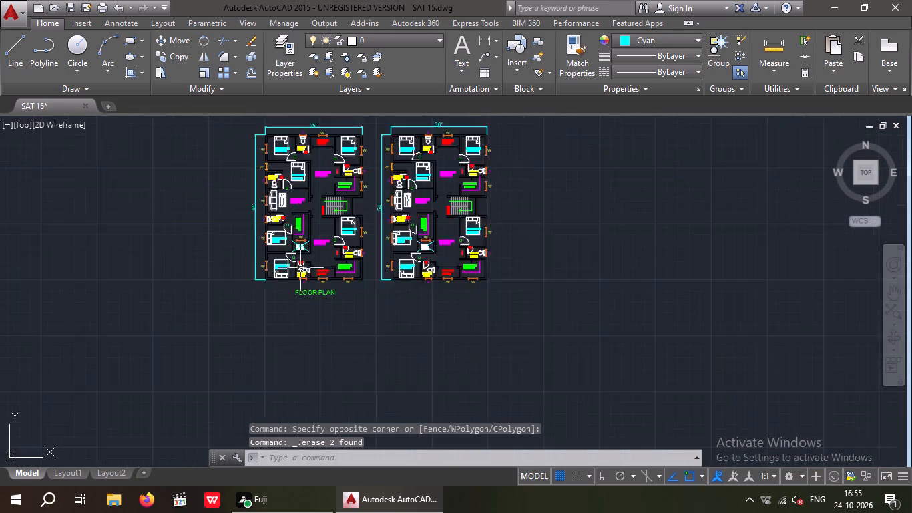
scroll(300, 268, up, 2)
scroll(336, 330, up, 2)
double_click(302, 319)
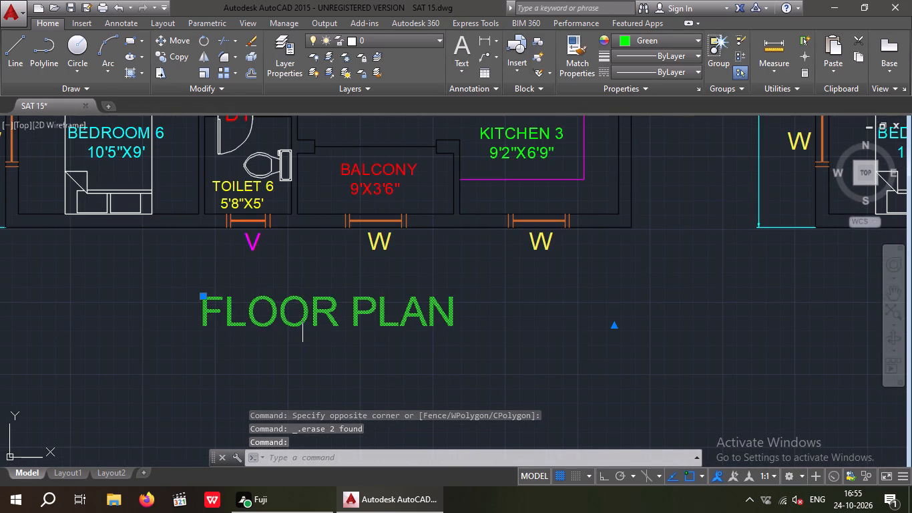
key(Left)
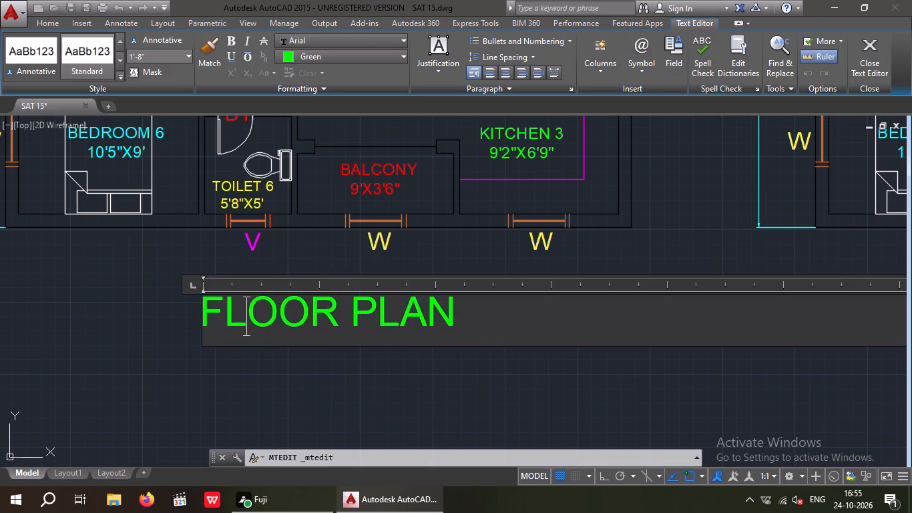
key(Left)
key(Left)
key(Left)
text(SECOND)
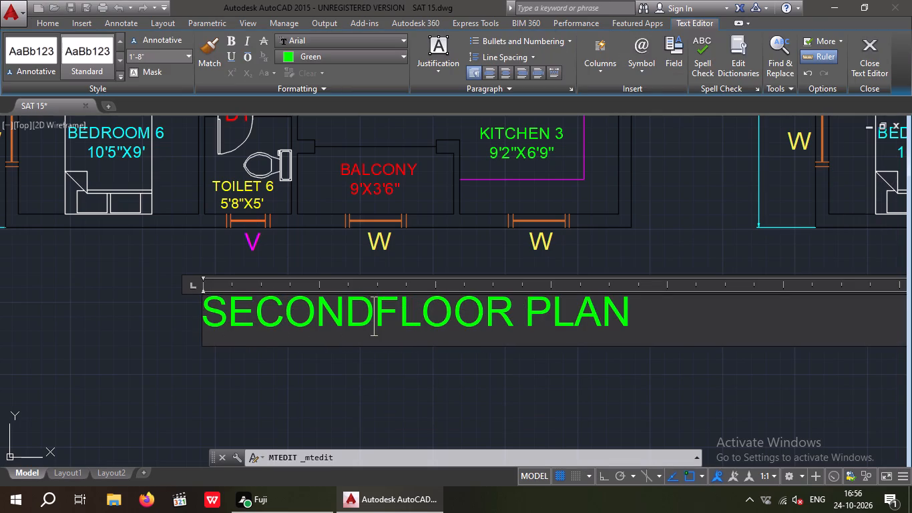
key(space)
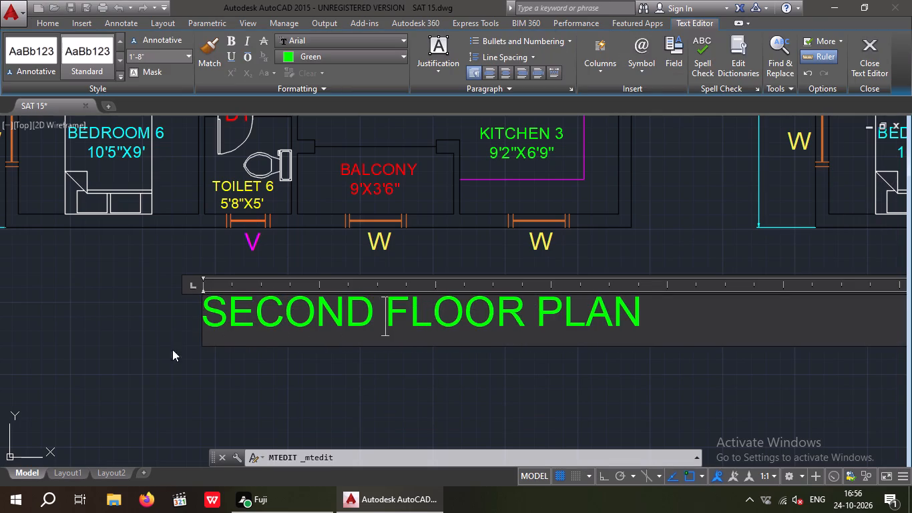
click(61, 342)
Move the SECOND FLOOR PLAN title sideways to centre it beneath its plan.
scroll(110, 323, down, 2)
drag(160, 357, 149, 350)
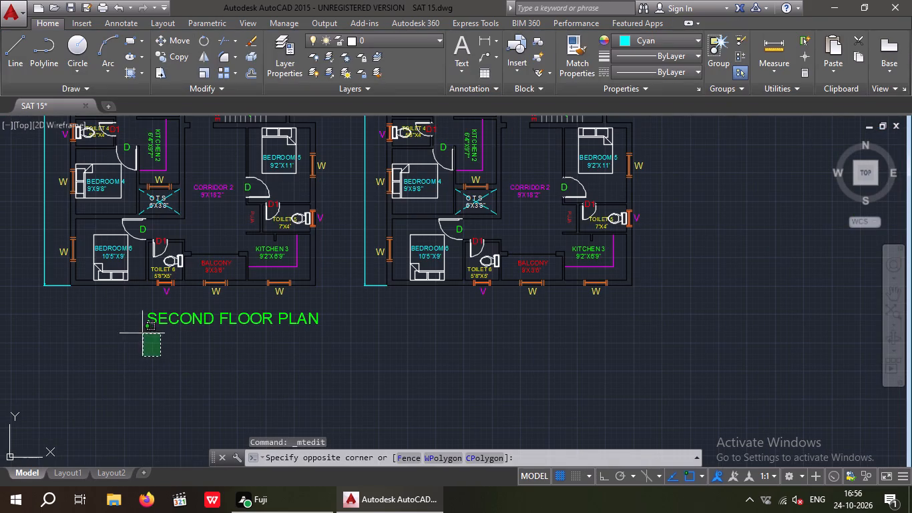
click(138, 316)
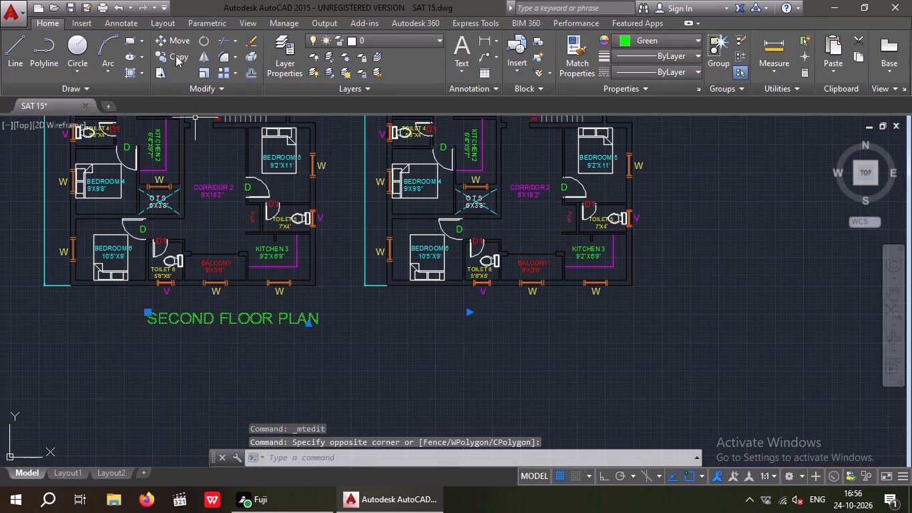
click(170, 47)
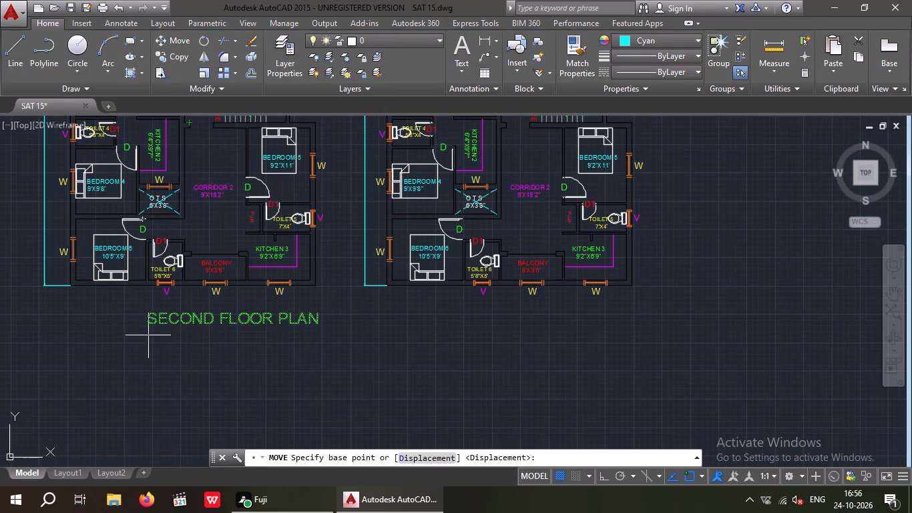
drag(146, 325, 134, 326)
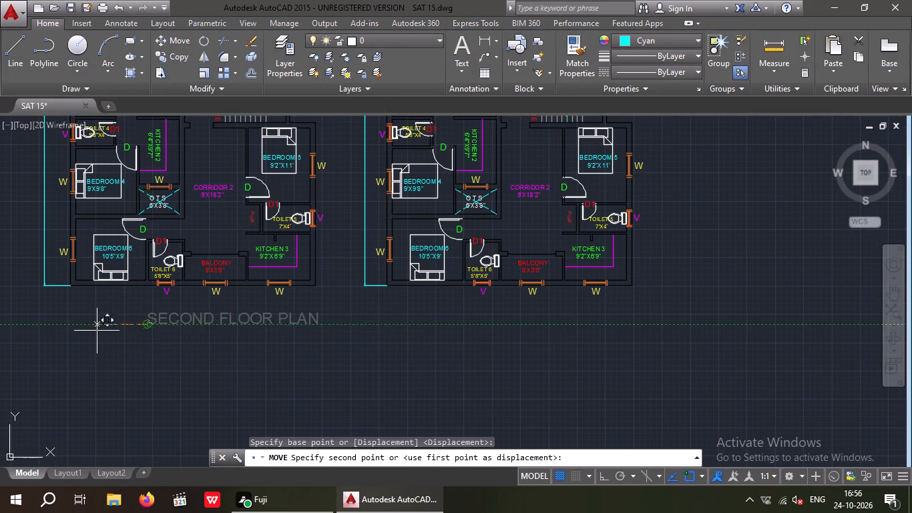
click(97, 329)
scroll(107, 319, down, 2)
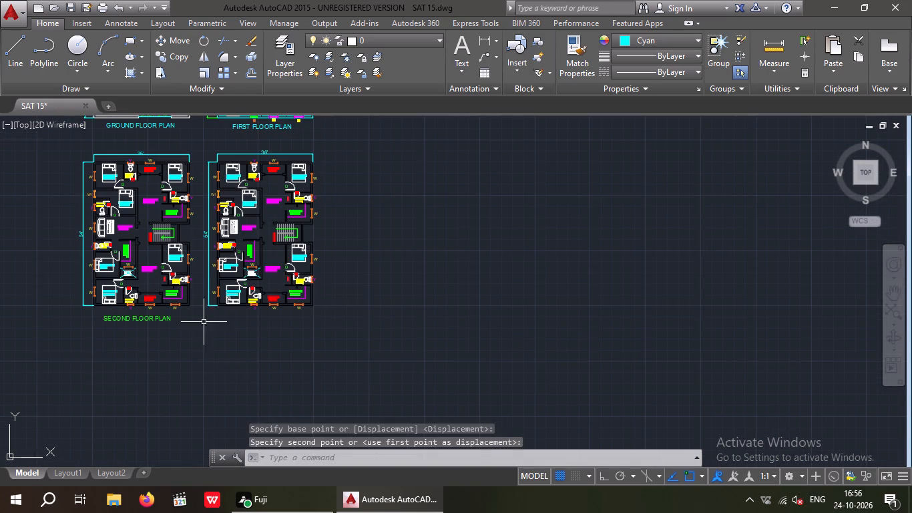
key(Escape)
key(Escape)
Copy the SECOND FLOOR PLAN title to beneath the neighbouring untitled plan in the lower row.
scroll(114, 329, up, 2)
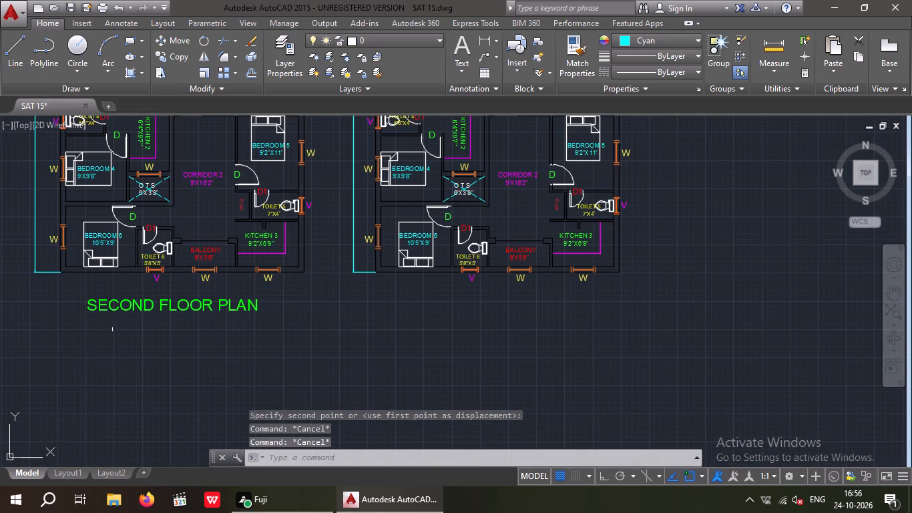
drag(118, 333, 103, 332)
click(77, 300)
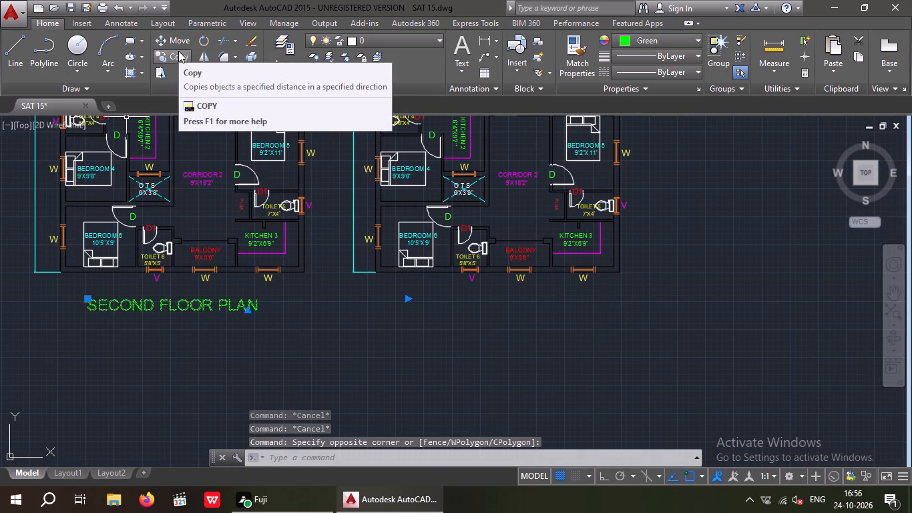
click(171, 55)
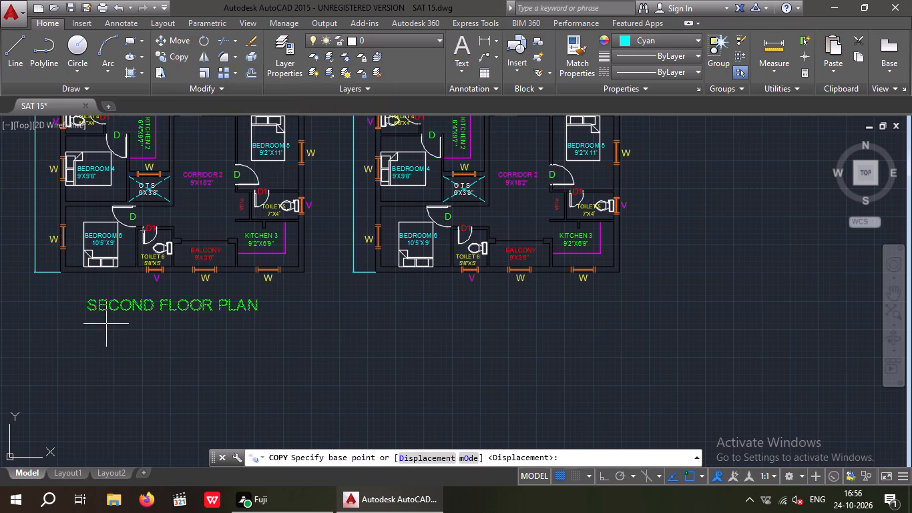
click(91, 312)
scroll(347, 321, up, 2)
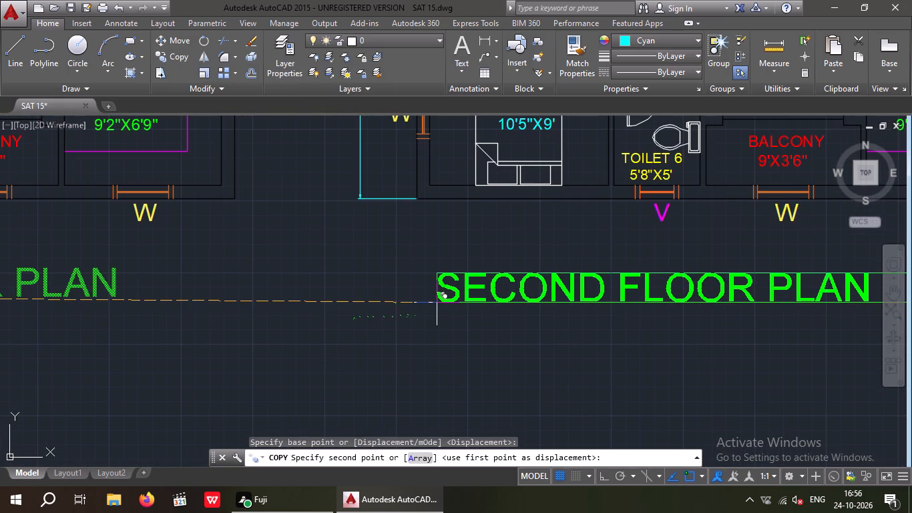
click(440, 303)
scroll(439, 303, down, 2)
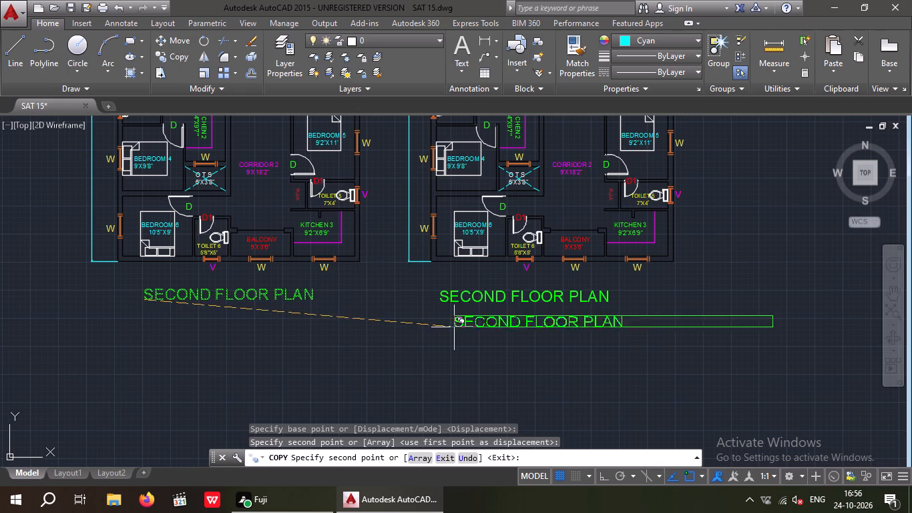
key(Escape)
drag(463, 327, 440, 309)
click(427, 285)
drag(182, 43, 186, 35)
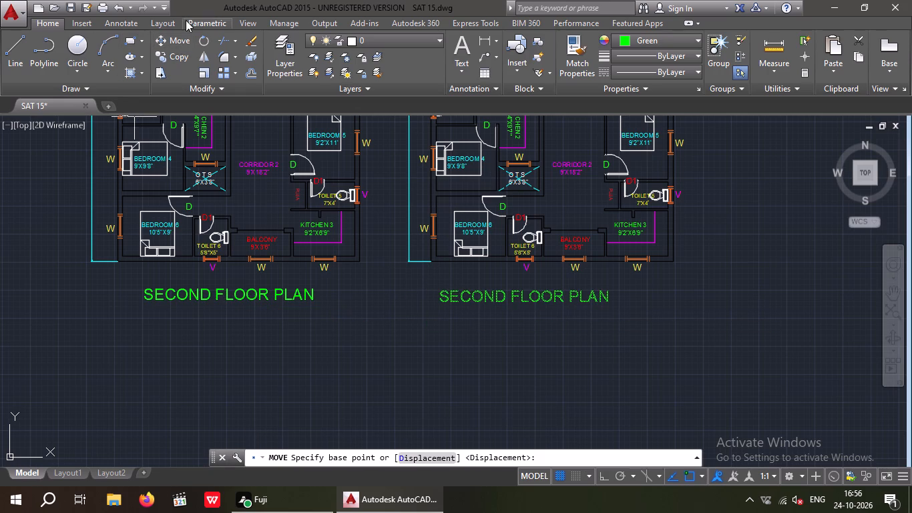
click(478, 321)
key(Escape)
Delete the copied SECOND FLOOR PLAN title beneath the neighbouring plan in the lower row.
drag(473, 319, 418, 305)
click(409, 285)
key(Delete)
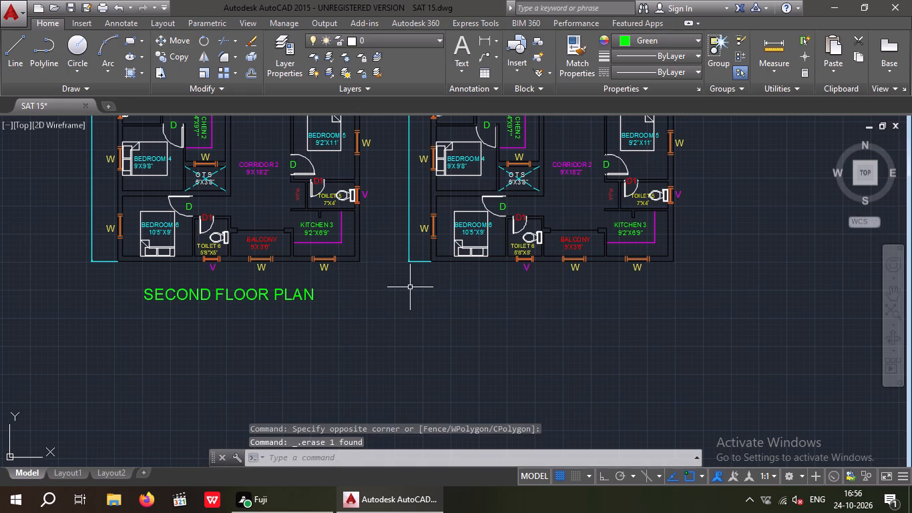
With Ortho on, copy the SECOND FLOOR PLAN title straight across to beneath the neighbouring untitled plan in the lower row.
key(Delete)
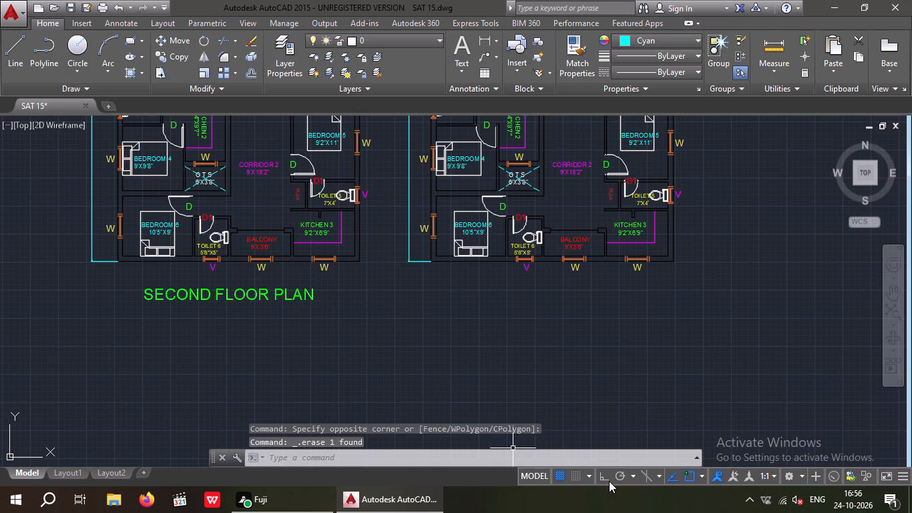
click(606, 481)
drag(158, 323, 145, 321)
click(95, 293)
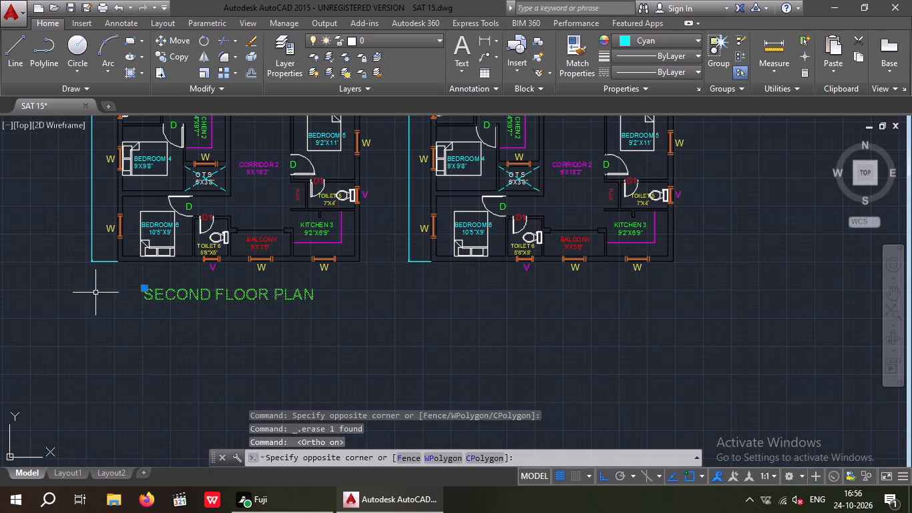
click(168, 57)
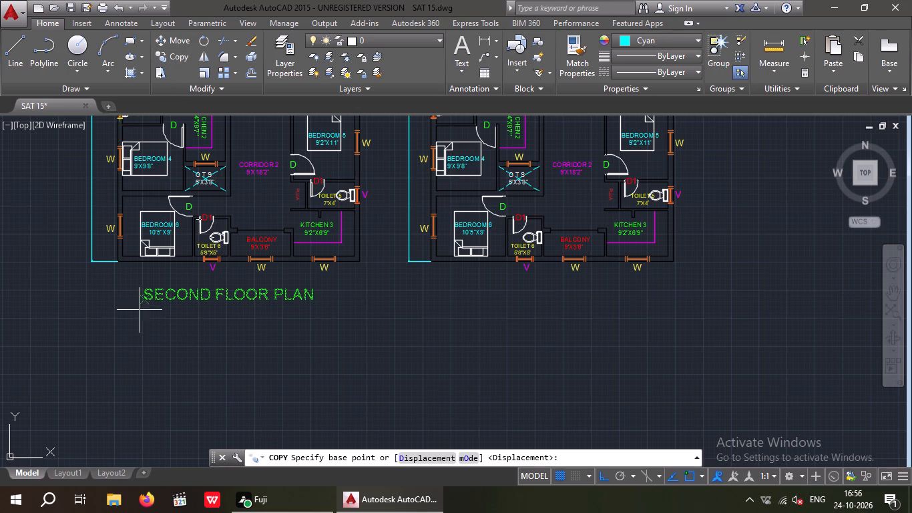
click(142, 301)
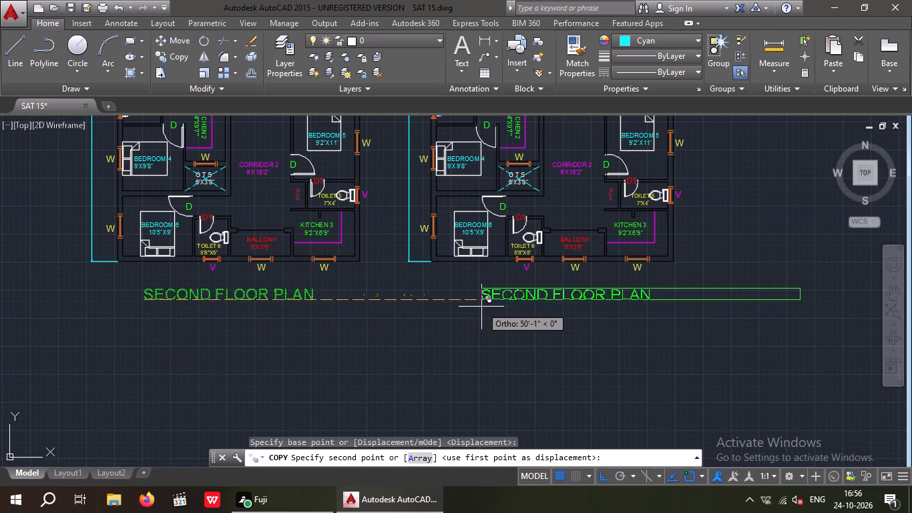
click(471, 307)
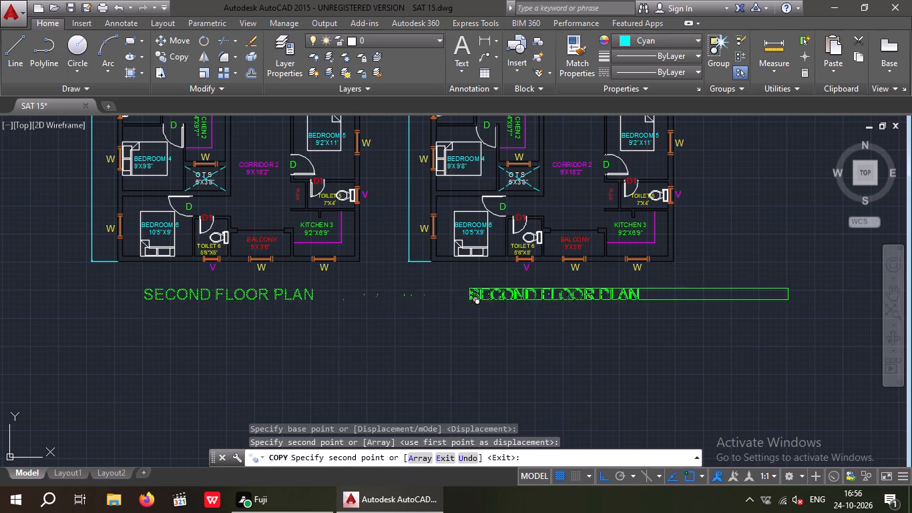
key(Escape)
key(Escape)
Change the copied title beneath the second plan in the lower row to THIRD FLOOR PLAN.
click(521, 296)
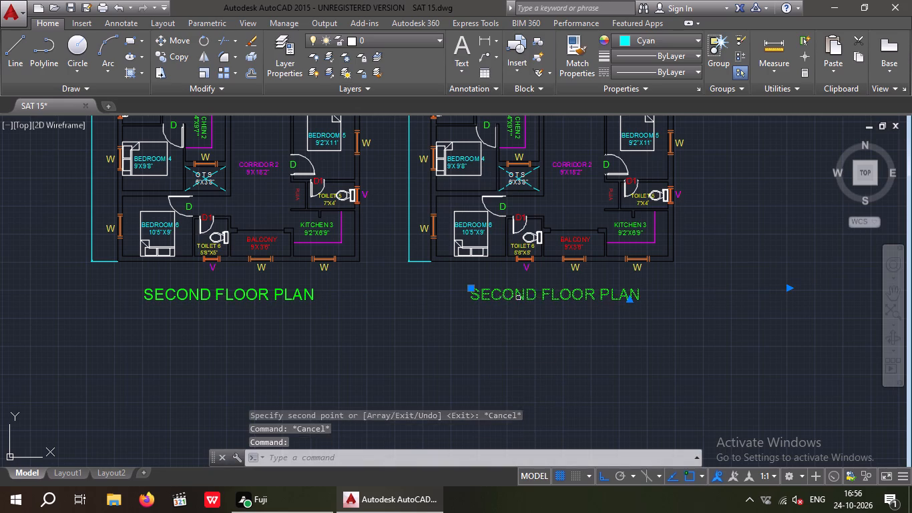
click(517, 298)
double_click(517, 298)
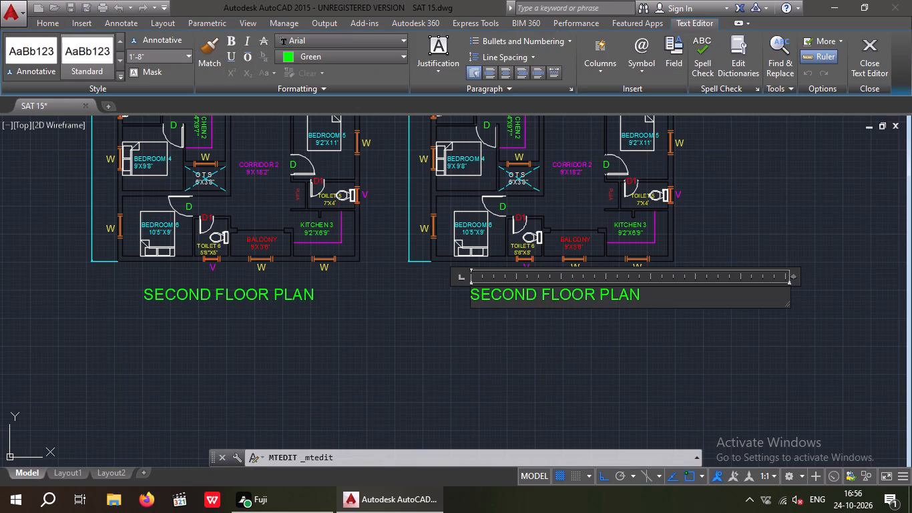
click(535, 293)
key(BackSpace)
key(BackSpace)
key(BackSpace)
key(BackSpace)
key(BackSpace)
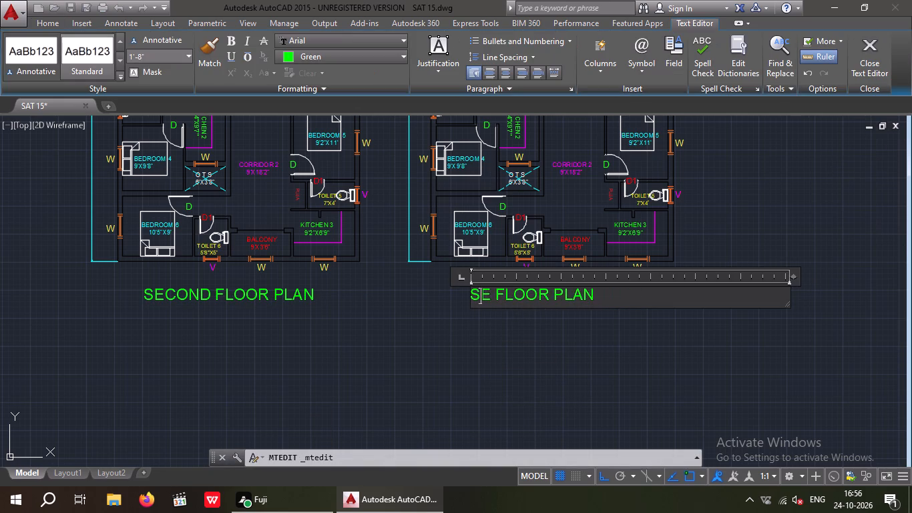
key(BackSpace)
key(BackSpace)
key(t)
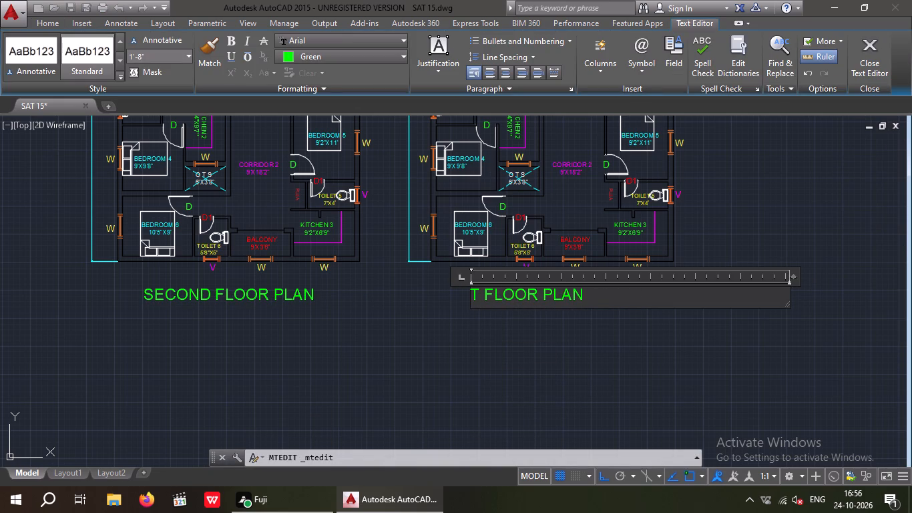
text(HIED)
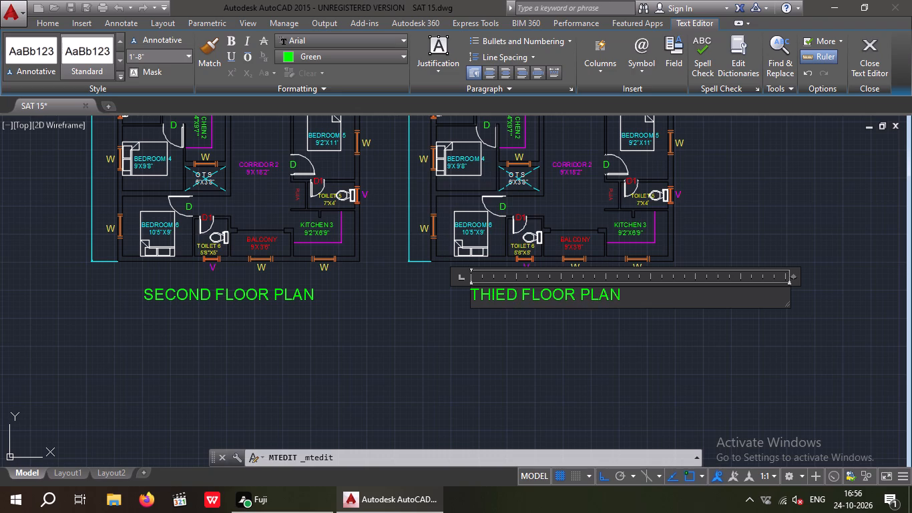
key(BackSpace)
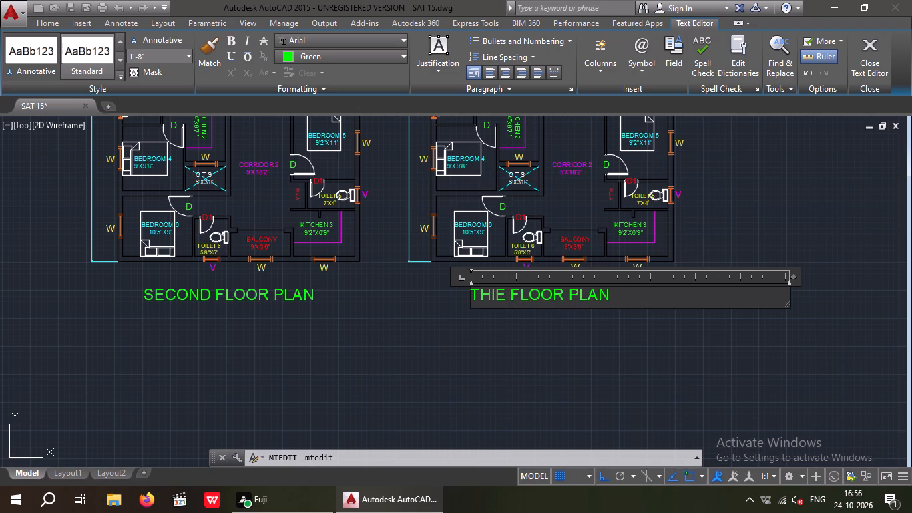
key(BackSpace)
key(r)
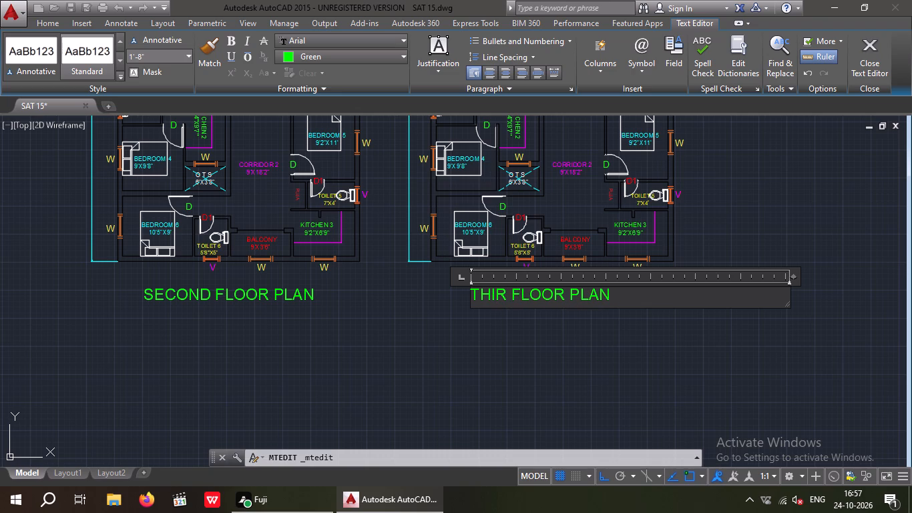
key(d)
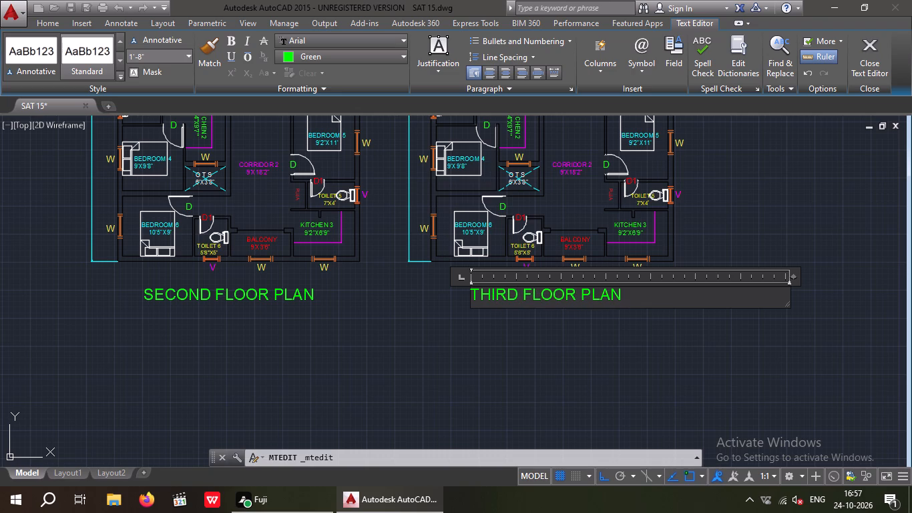
drag(563, 344, 566, 337)
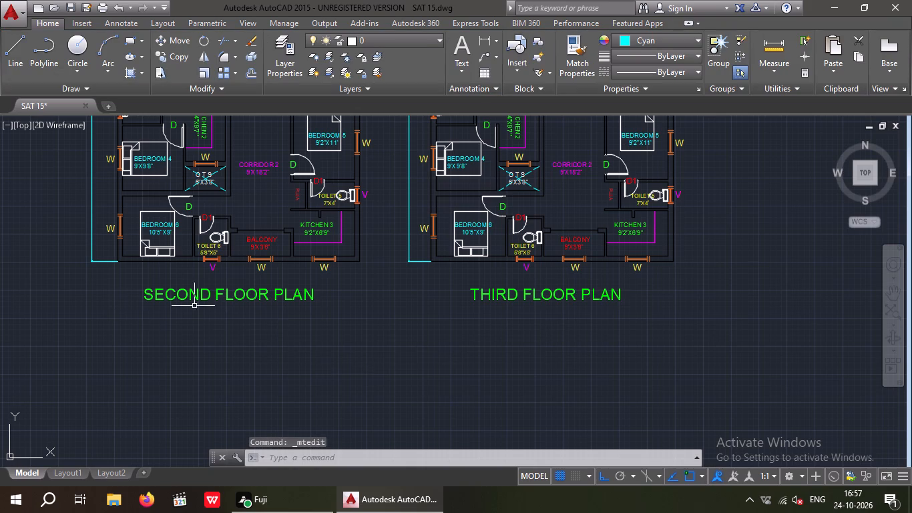
Change the colour of the GROUND FLOOR PLAN and FIRST FLOOR PLAN titles to Magenta.
scroll(529, 336, down, 2)
middle_drag(525, 341, 433, 440)
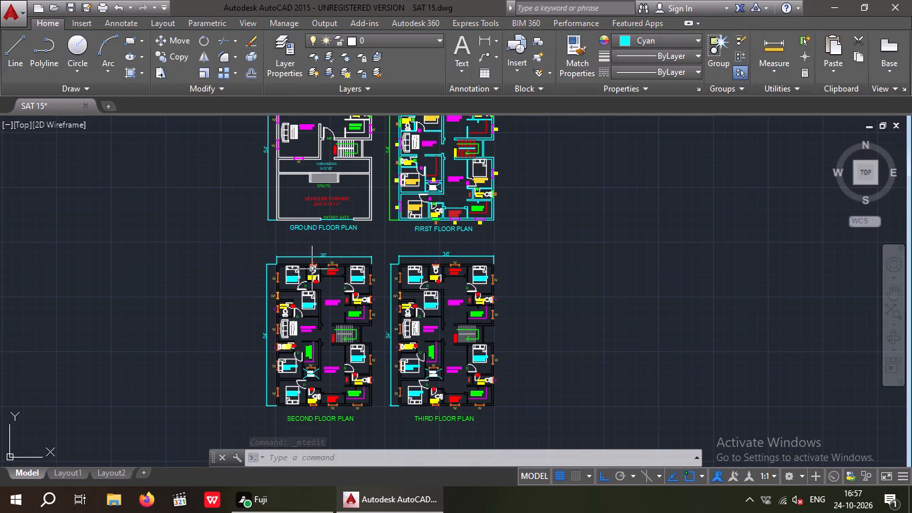
scroll(305, 223, up, 2)
click(317, 237)
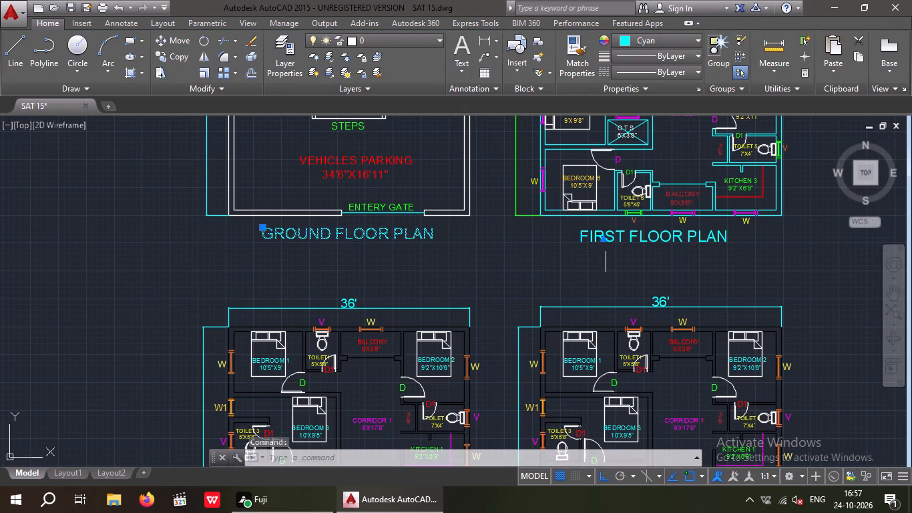
click(655, 235)
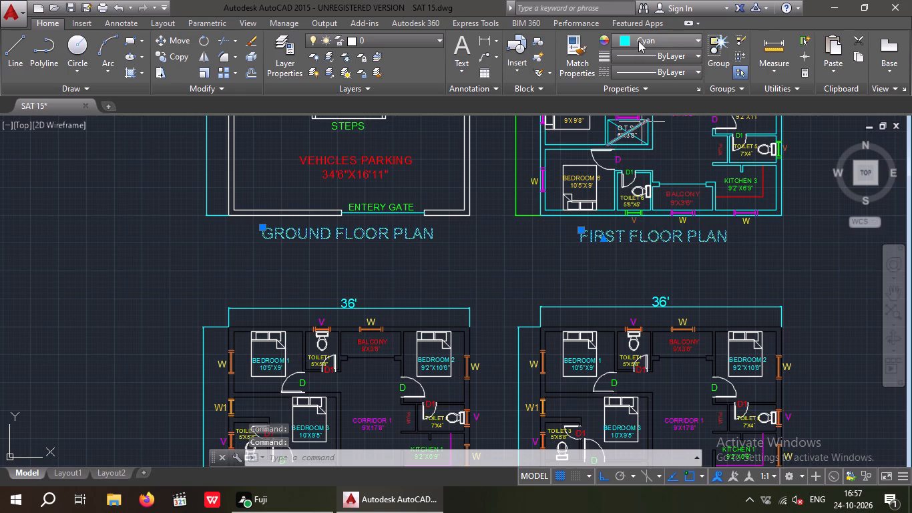
click(638, 41)
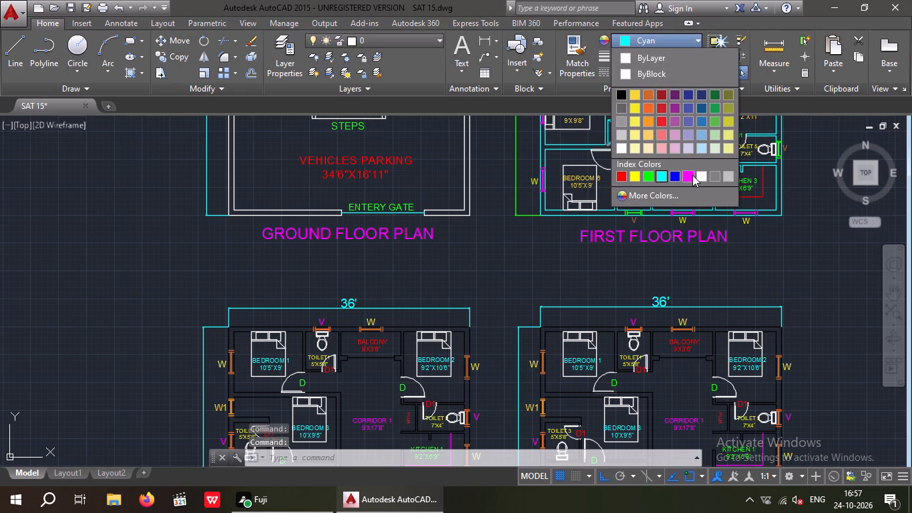
click(689, 175)
scroll(682, 179, down, 3)
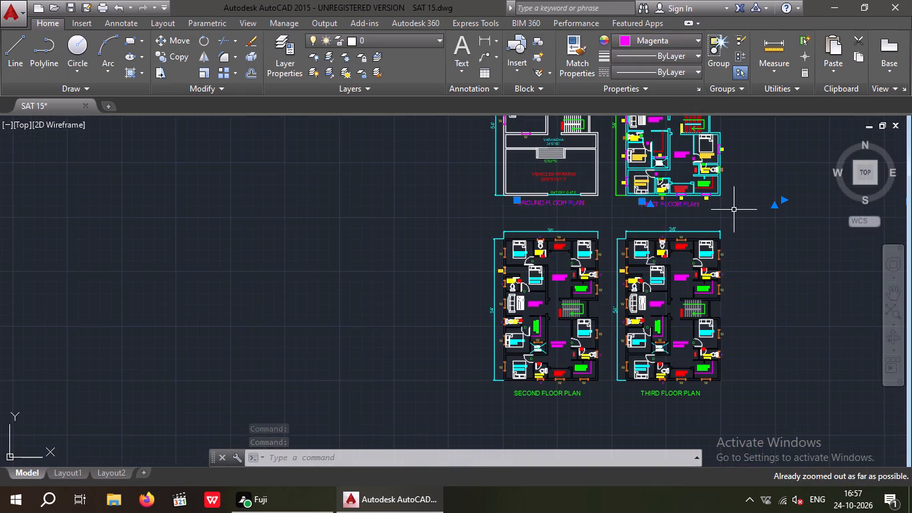
middle_drag(725, 209, 475, 290)
key(Escape)
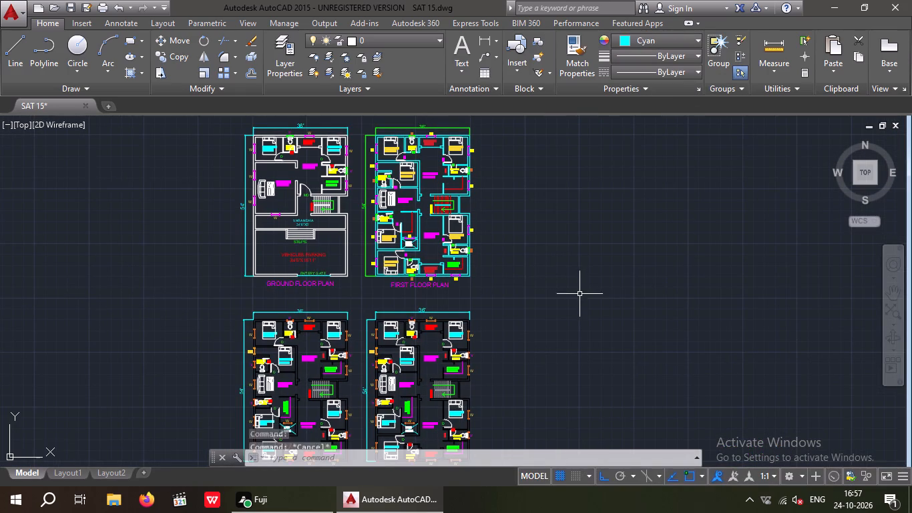
key(Escape)
Examine the overall layout of the titled plans and the plans and diagrams still lying away from the rows.
scroll(563, 225, down, 2)
middle_drag(550, 262, 354, 290)
scroll(413, 275, down, 2)
middle_drag(401, 289, 487, 209)
scroll(477, 228, down, 2)
middle_drag(468, 234, 455, 308)
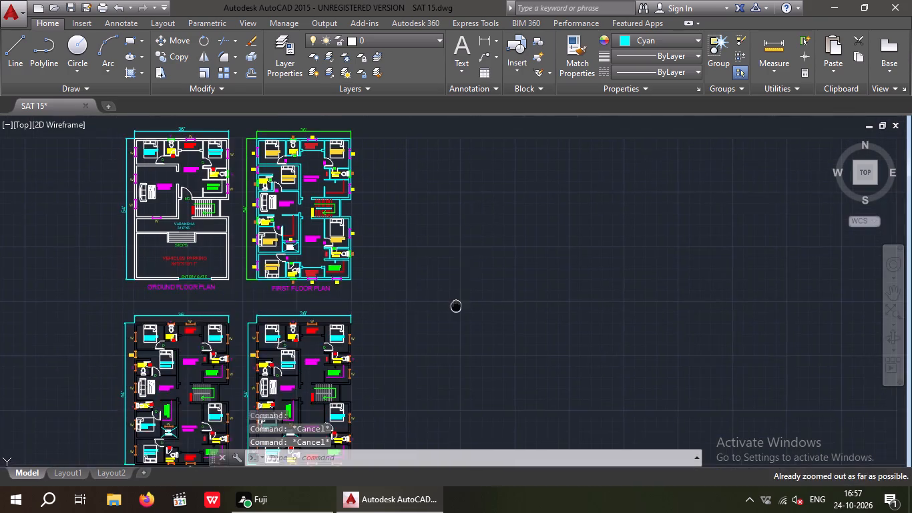
middle_drag(455, 308, 454, 312)
middle_drag(423, 295, 443, 209)
key(Escape)
key(Escape)
scroll(441, 267, down, 3)
scroll(543, 311, down, 1)
middle_drag(538, 309, 397, 265)
middle_drag(610, 336, 426, 263)
middle_drag(591, 294, 514, 198)
scroll(551, 230, down, 4)
middle_drag(632, 310, 504, 261)
middle_drag(455, 384, 455, 320)
middle_drag(365, 295, 393, 341)
scroll(375, 275, down, 1)
middle_drag(375, 277, 397, 392)
middle_drag(378, 291, 383, 349)
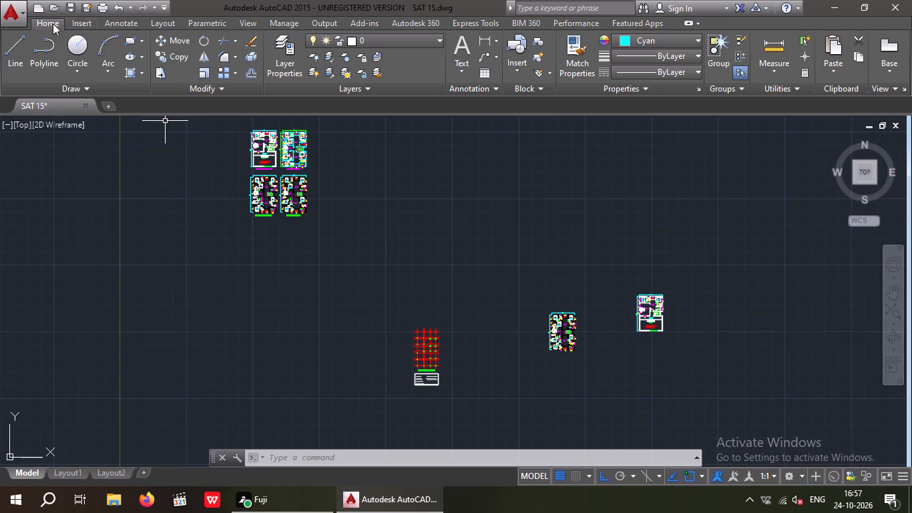
Draw a horizontal guide line about 125 ft long from the top outer corner of the first floor plan, away from the ground floor plan.
click(5, 45)
scroll(309, 132, up, 4)
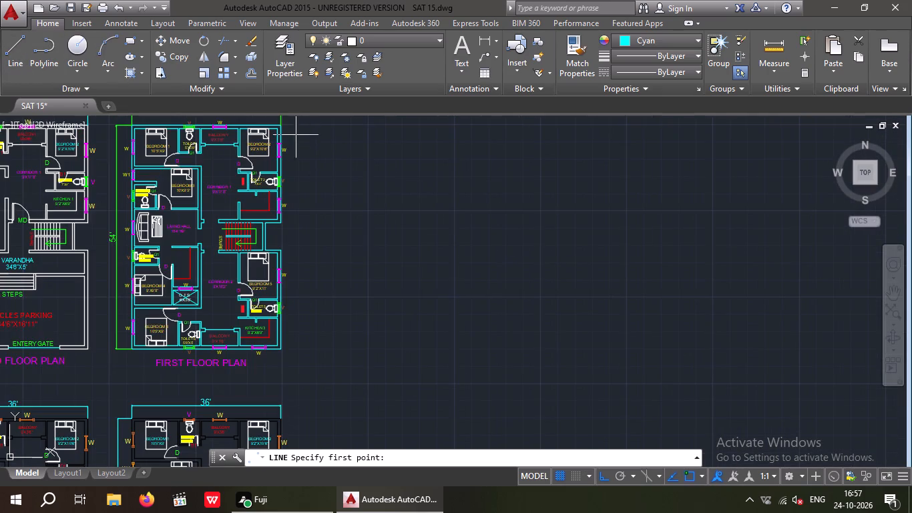
middle_drag(308, 145, 310, 247)
drag(285, 222, 461, 223)
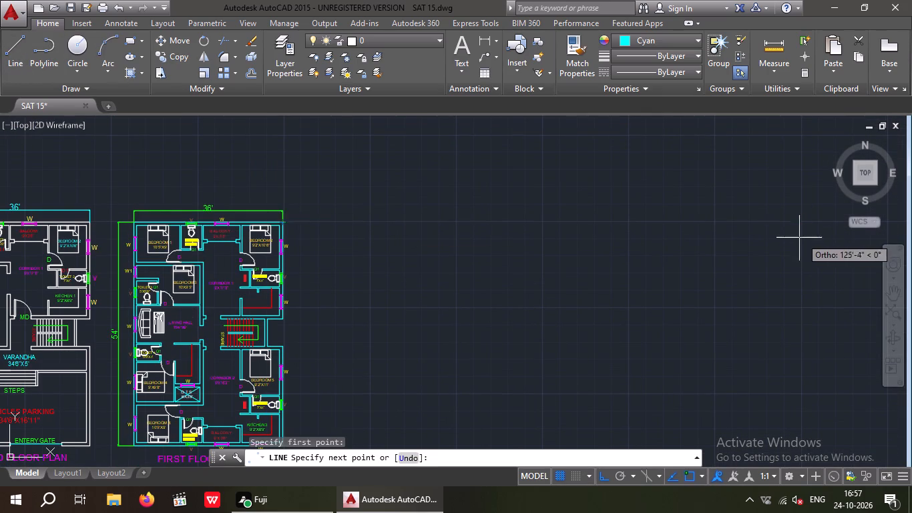
click(810, 226)
key(Escape)
Move the centre line diagram with its title beside the first floor plan, aligning its uppermost horizontal centre line with the guide line.
scroll(501, 222, down, 3)
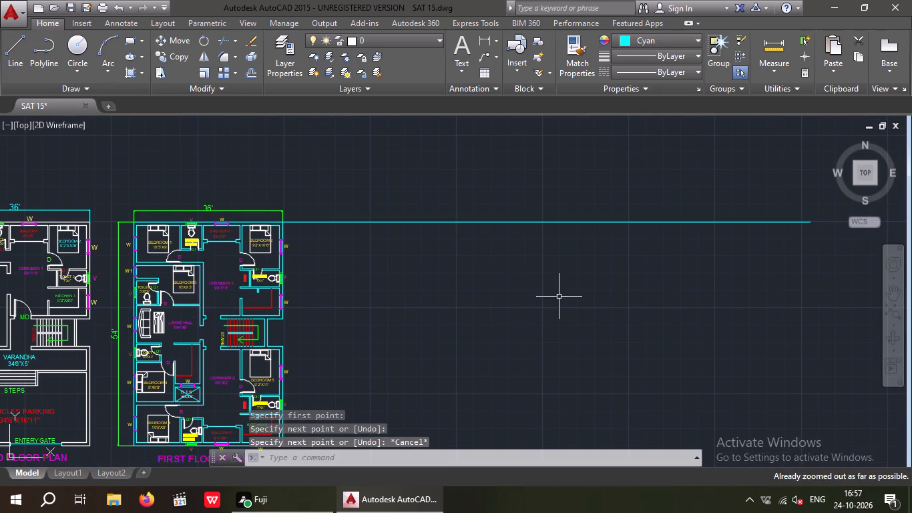
middle_drag(558, 297, 498, 195)
scroll(495, 220, down, 3)
middle_drag(533, 321, 484, 75)
scroll(521, 315, down, 1)
middle_drag(518, 308, 476, 96)
scroll(509, 210, down, 1)
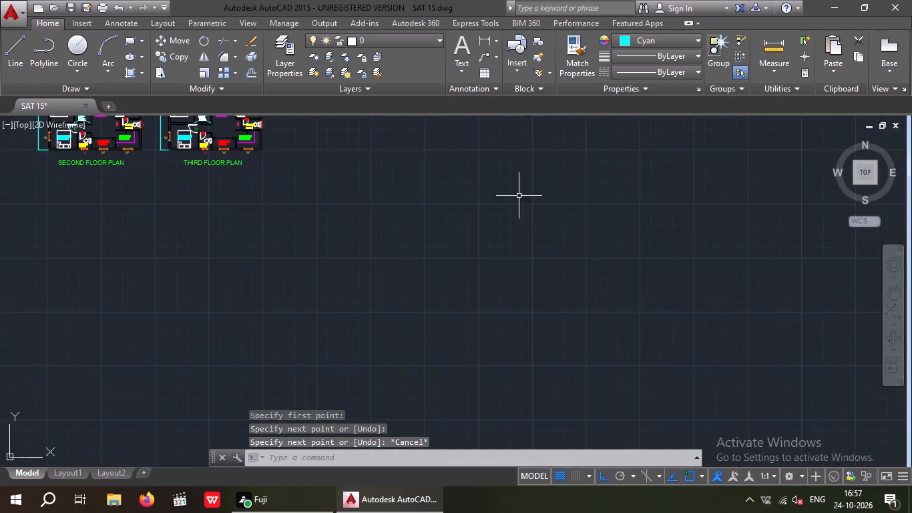
scroll(511, 207, down, 2)
middle_drag(651, 398, 558, 212)
scroll(499, 196, up, 3)
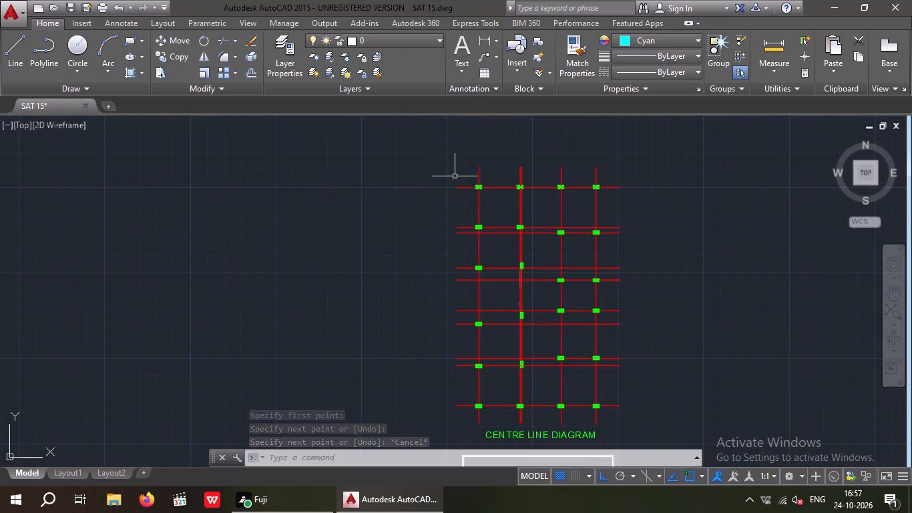
drag(425, 150, 483, 164)
middle_drag(682, 397, 626, 251)
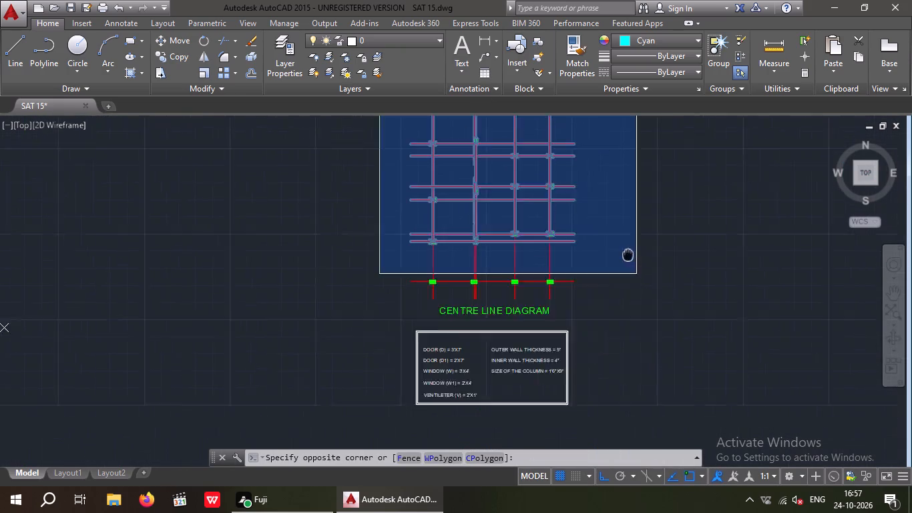
middle_drag(626, 251, 620, 236)
click(612, 283)
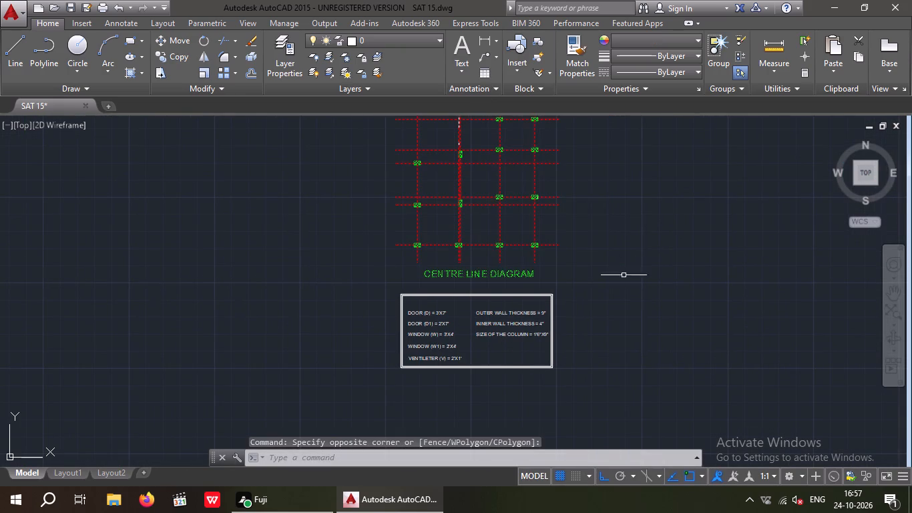
scroll(304, 218, down, 1)
middle_drag(304, 218, 280, 347)
drag(298, 162, 301, 179)
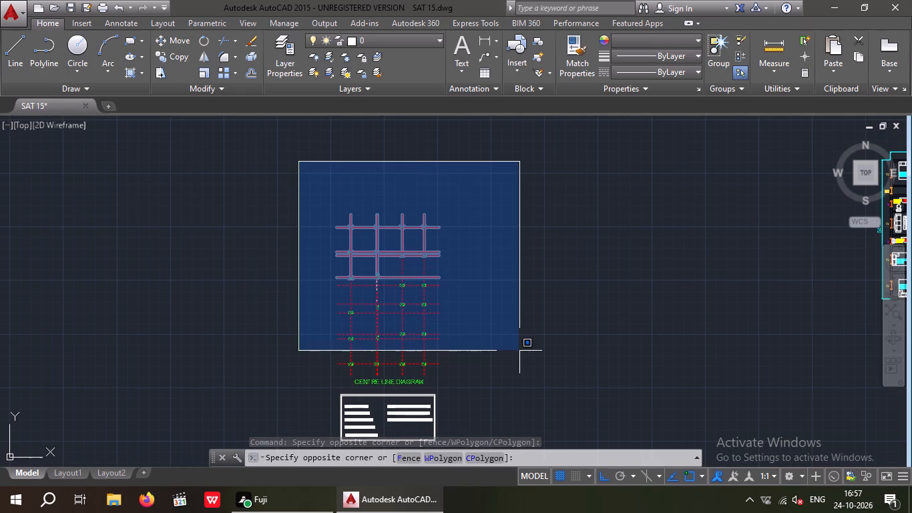
drag(522, 346, 525, 340)
click(174, 37)
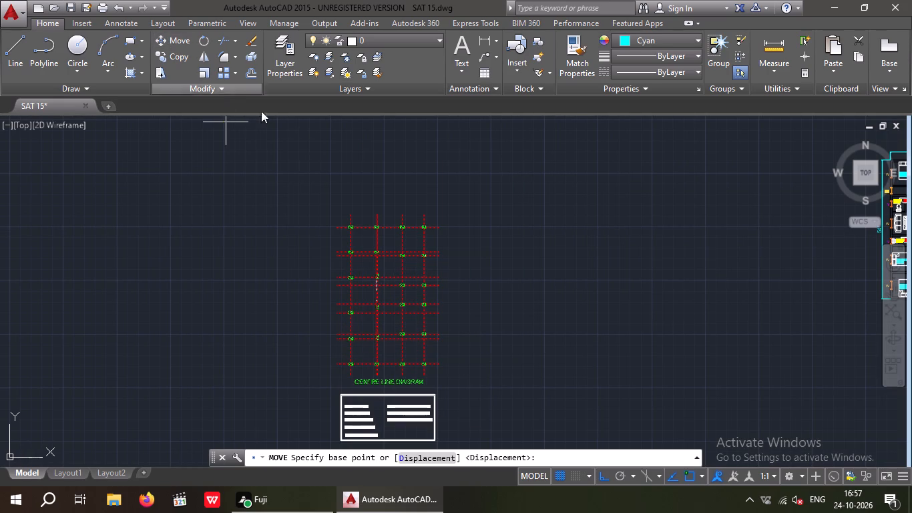
scroll(330, 222, up, 3)
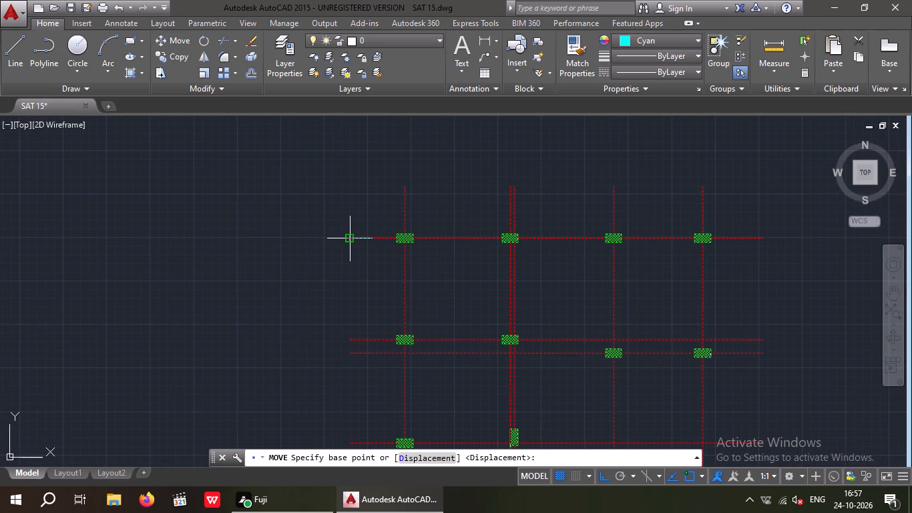
click(349, 238)
scroll(309, 182, down, 2)
middle_drag(312, 189, 388, 297)
scroll(366, 246, down, 3)
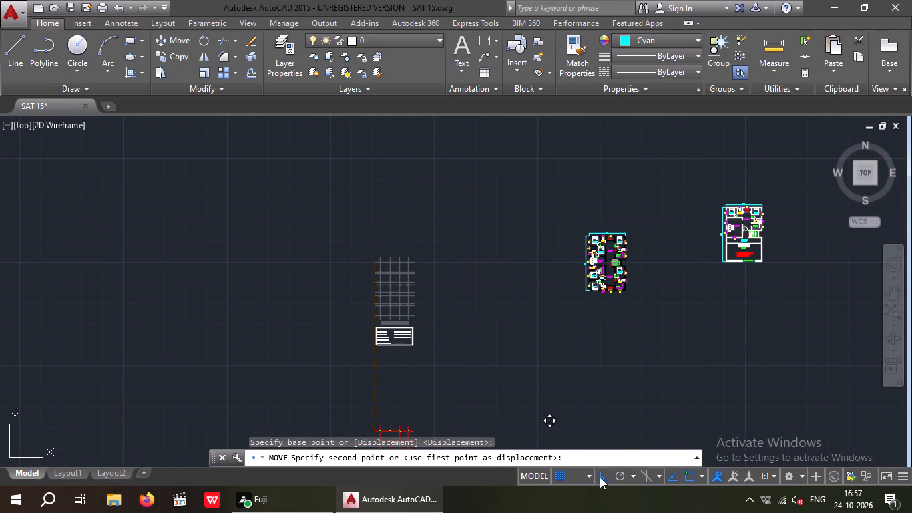
click(600, 477)
middle_drag(405, 264, 579, 389)
scroll(433, 212, down, 1)
middle_drag(435, 235, 435, 373)
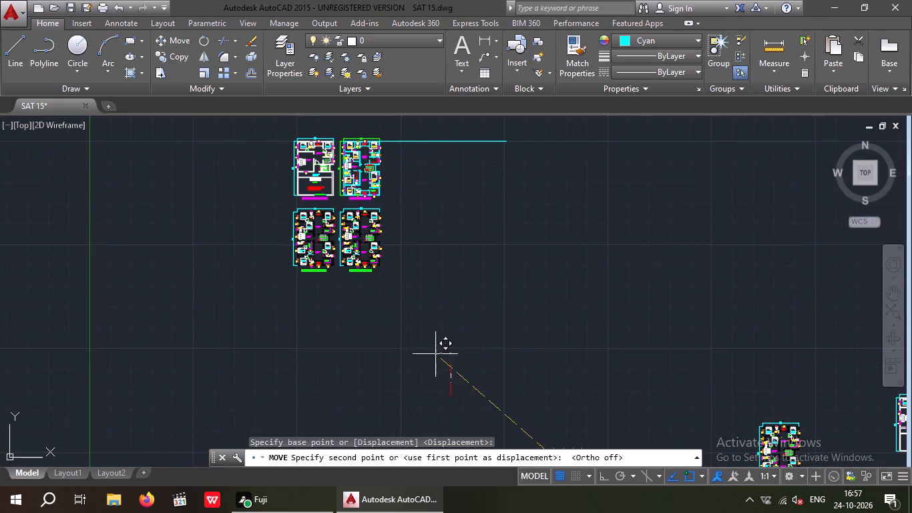
middle_drag(427, 184, 425, 272)
middle_drag(411, 174, 414, 199)
scroll(406, 156, up, 2)
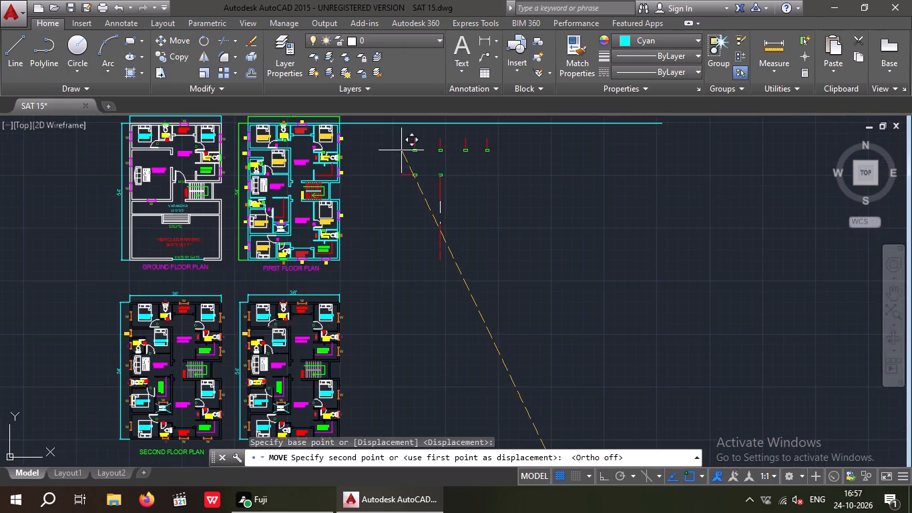
middle_drag(401, 166, 387, 261)
scroll(365, 174, up, 2)
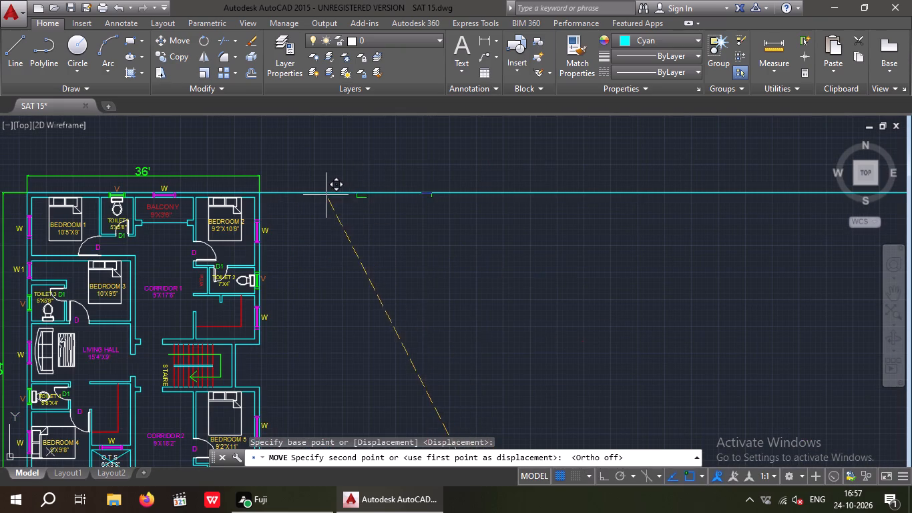
click(316, 194)
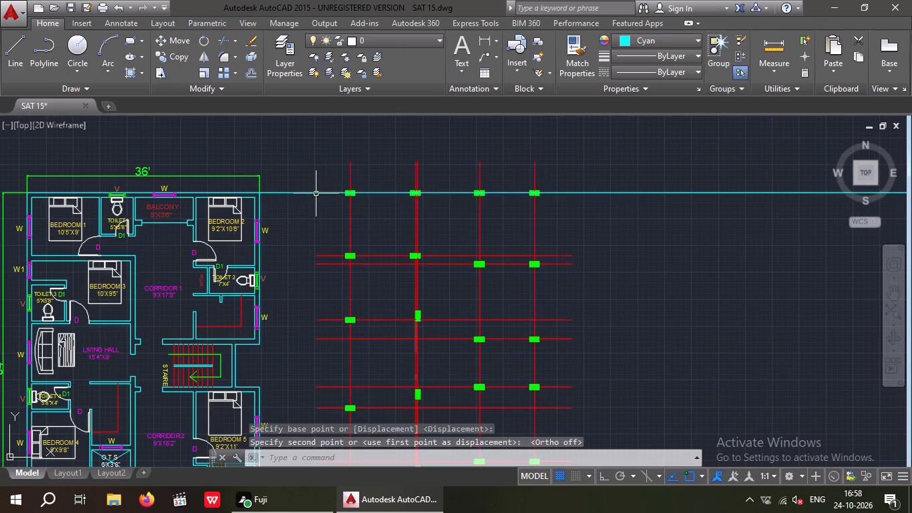
key(Escape)
Delete the horizontal guide line running from the first floor plan across the centre line diagram.
scroll(361, 136, down, 2)
middle_drag(596, 275, 561, 30)
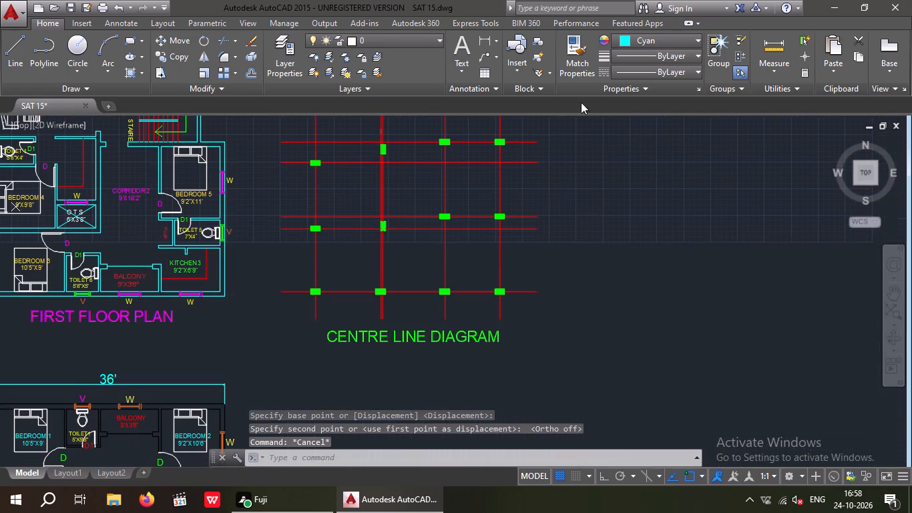
middle_drag(584, 201, 563, 107)
middle_drag(592, 162, 505, 407)
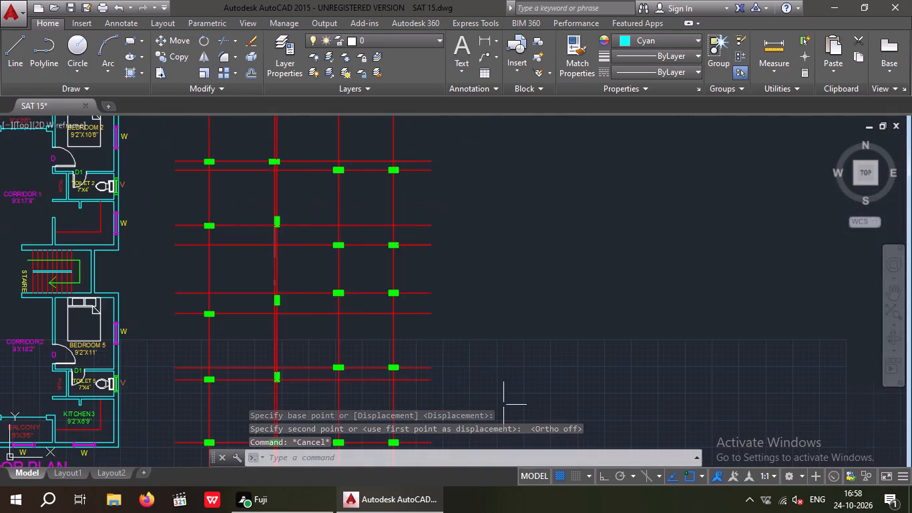
middle_drag(521, 295, 516, 395)
drag(612, 303, 563, 230)
click(537, 161)
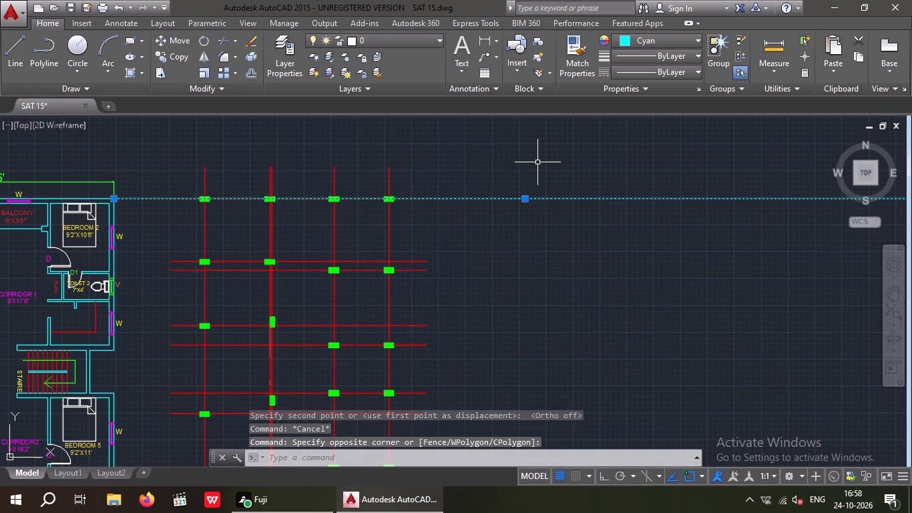
key(Delete)
Move the boxed door, window and wall thickness notes beside the centre line diagram, with the box's upper edge near its uppermost centre line.
scroll(503, 155, down, 4)
middle_drag(524, 242, 523, 204)
scroll(517, 252, down, 3)
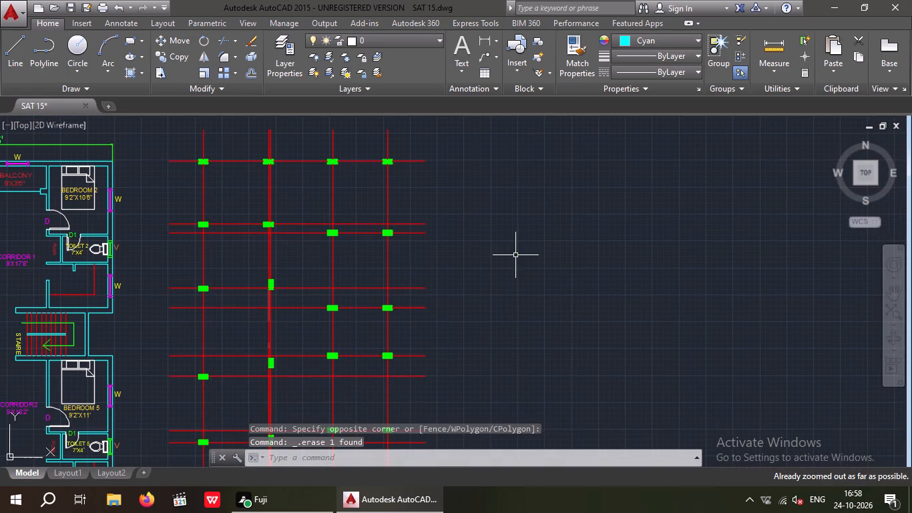
middle_drag(499, 361, 445, 224)
scroll(452, 222, down, 4)
middle_drag(537, 329, 495, 162)
scroll(503, 208, down, 3)
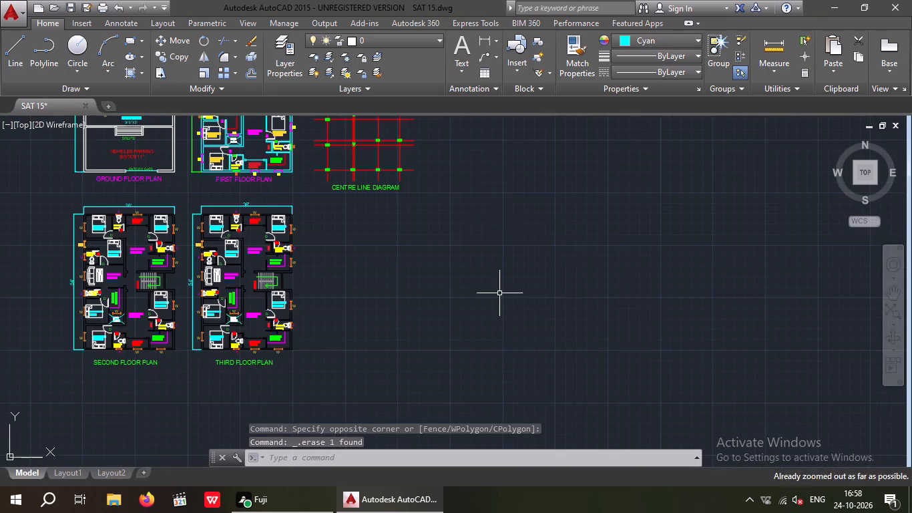
middle_drag(505, 311, 442, 211)
middle_drag(510, 287, 405, 190)
scroll(407, 199, down, 3)
scroll(458, 275, down, 1)
middle_drag(458, 275, 421, 167)
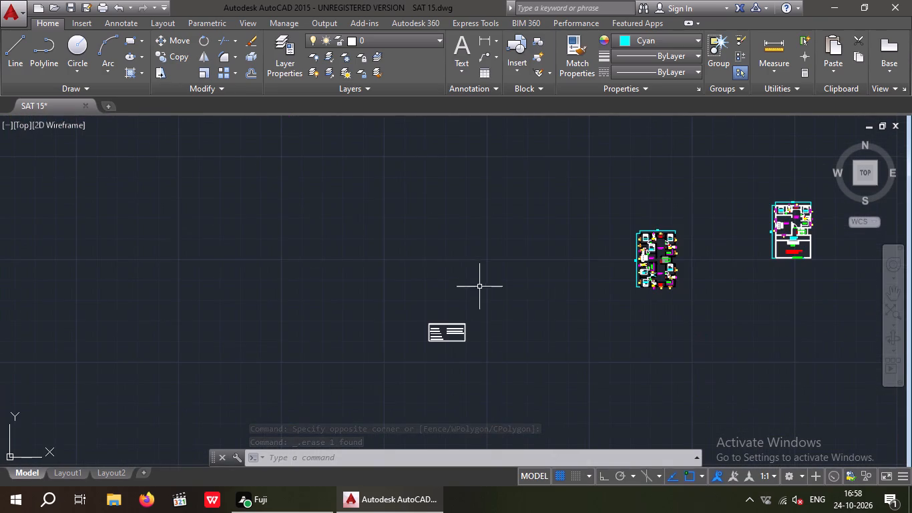
scroll(451, 327, up, 4)
drag(270, 277, 303, 297)
middle_drag(530, 319, 518, 244)
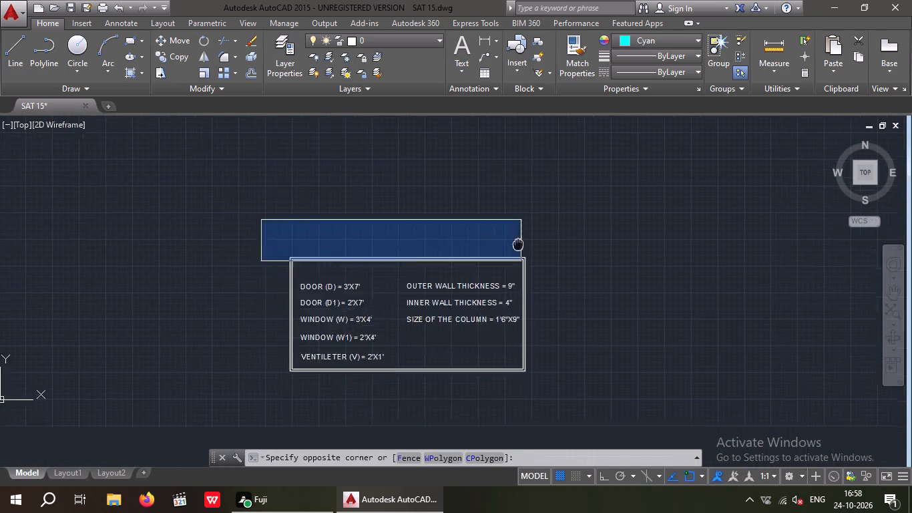
middle_drag(518, 244, 514, 224)
scroll(514, 224, up, 1)
click(583, 423)
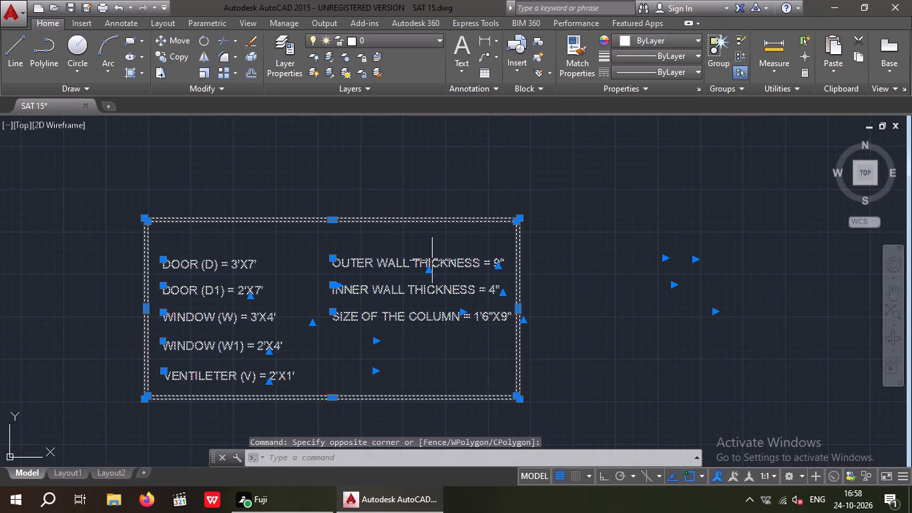
click(176, 45)
click(142, 214)
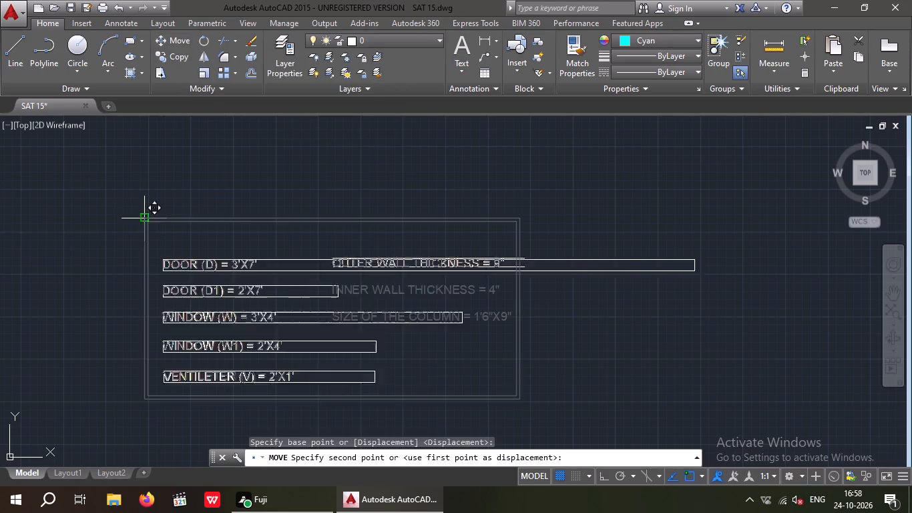
middle_drag(159, 176, 270, 286)
scroll(274, 242, down, 4)
scroll(352, 234, down, 1)
middle_drag(353, 235, 409, 295)
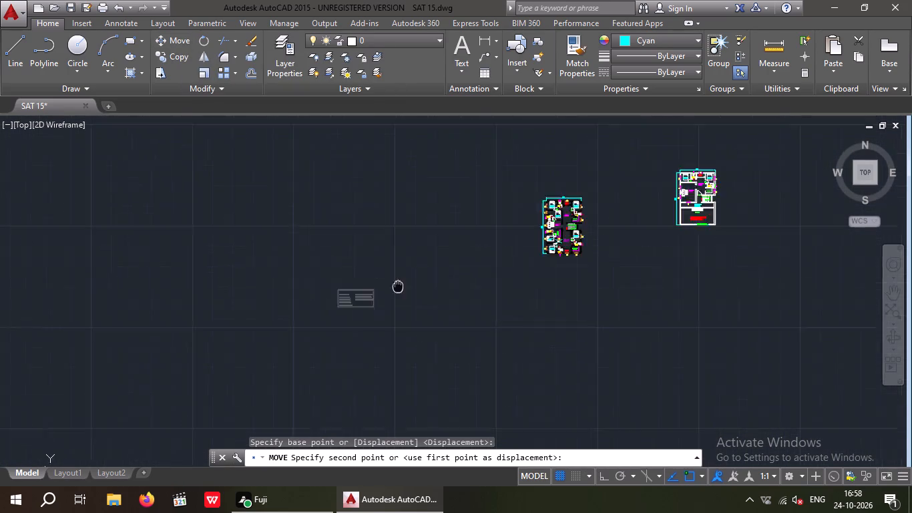
middle_drag(409, 295, 615, 464)
middle_drag(467, 214, 429, 335)
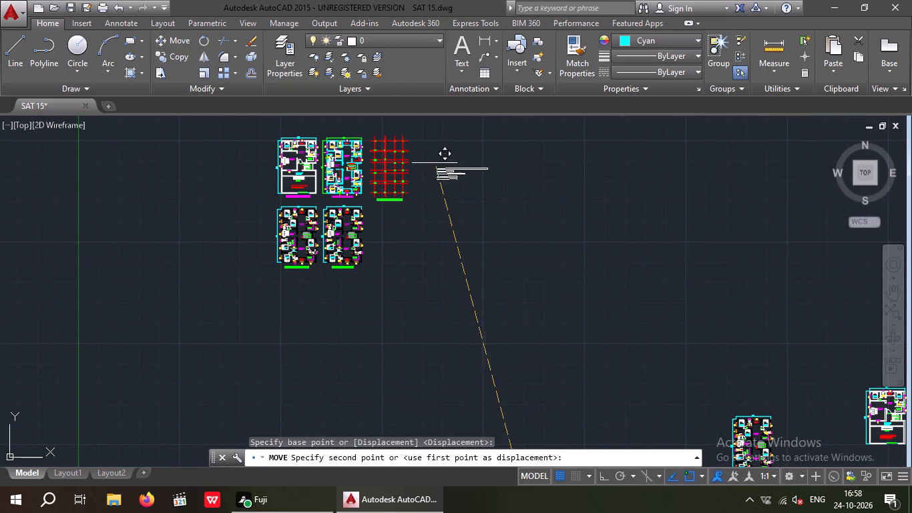
scroll(435, 160, up, 3)
middle_drag(441, 188, 416, 295)
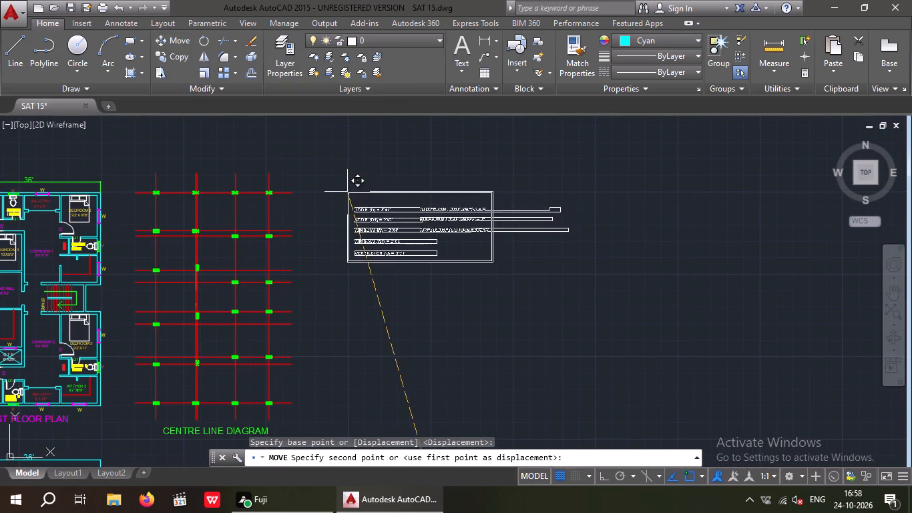
click(347, 192)
key(Escape)
key(Escape)
Set the current object colour to black (0,0,0).
scroll(461, 214, down, 4)
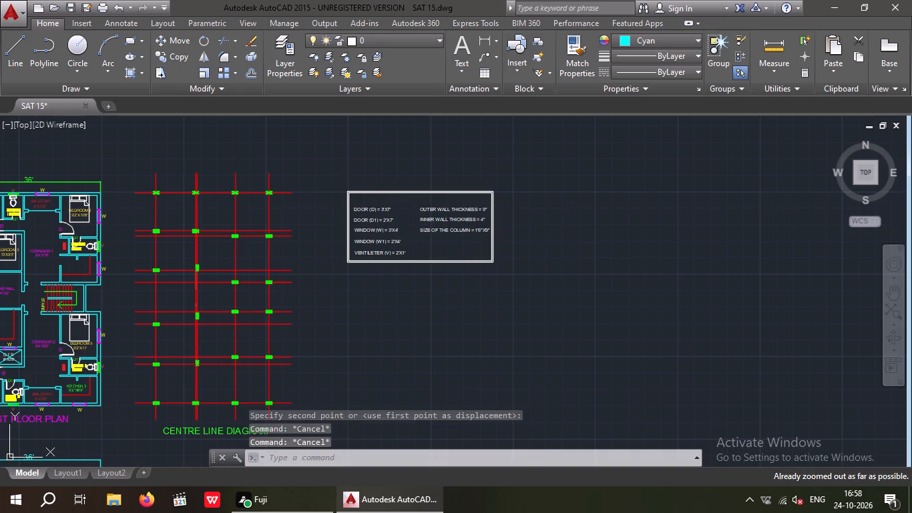
middle_drag(495, 274, 452, 255)
scroll(497, 253, down, 3)
middle_drag(591, 279, 128, 267)
scroll(722, 267, down, 4)
middle_drag(461, 218, 263, 186)
click(665, 39)
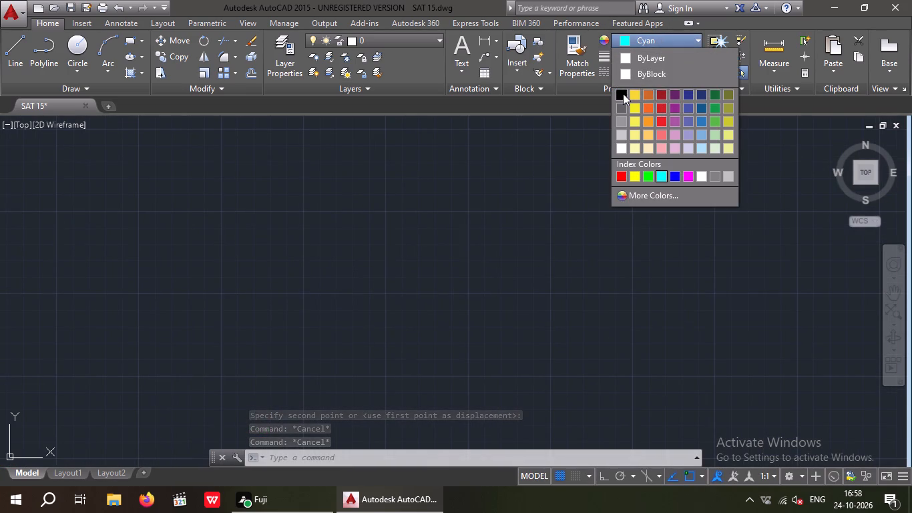
click(623, 94)
Project a vertical construction line through the left outer corner of the parking front wall on the separate ground floor plan.
scroll(617, 118, down, 4)
middle_drag(578, 228, 180, 146)
scroll(356, 156, down, 6)
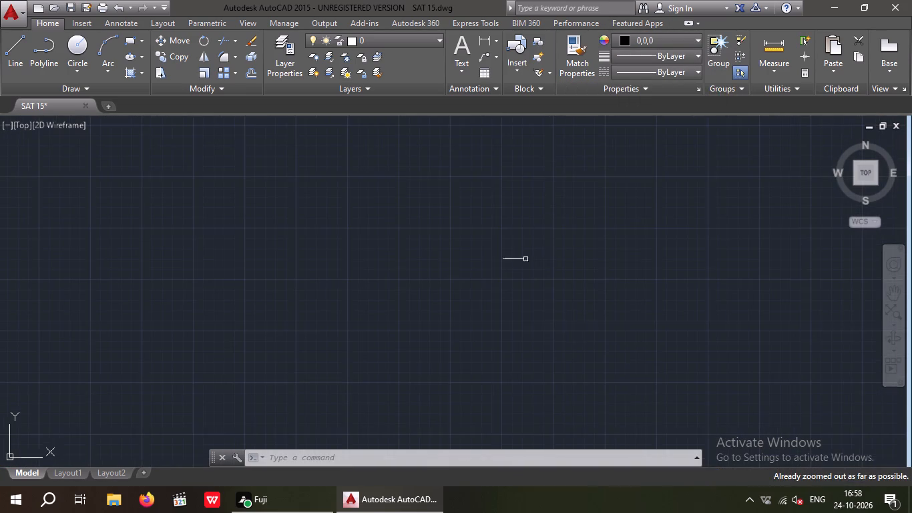
middle_drag(574, 359, 371, 94)
scroll(538, 176, down, 5)
middle_drag(501, 353, 469, 230)
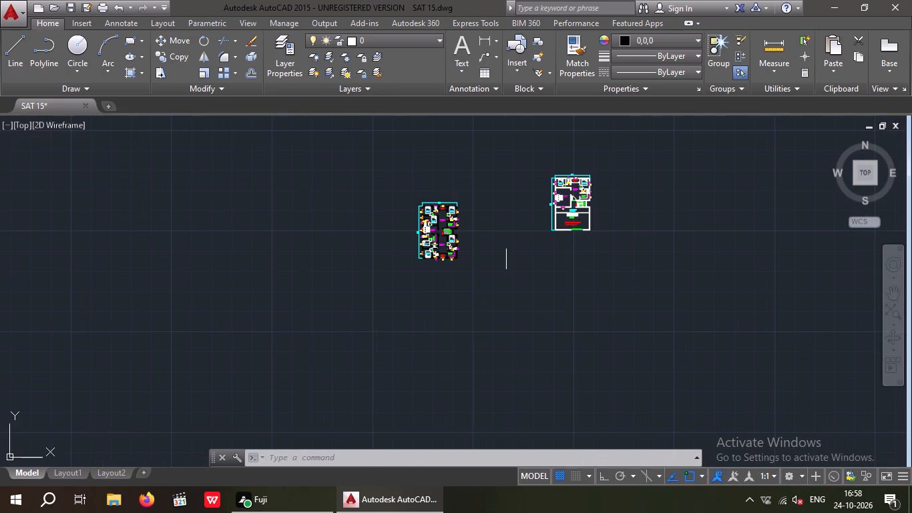
scroll(577, 212, up, 3)
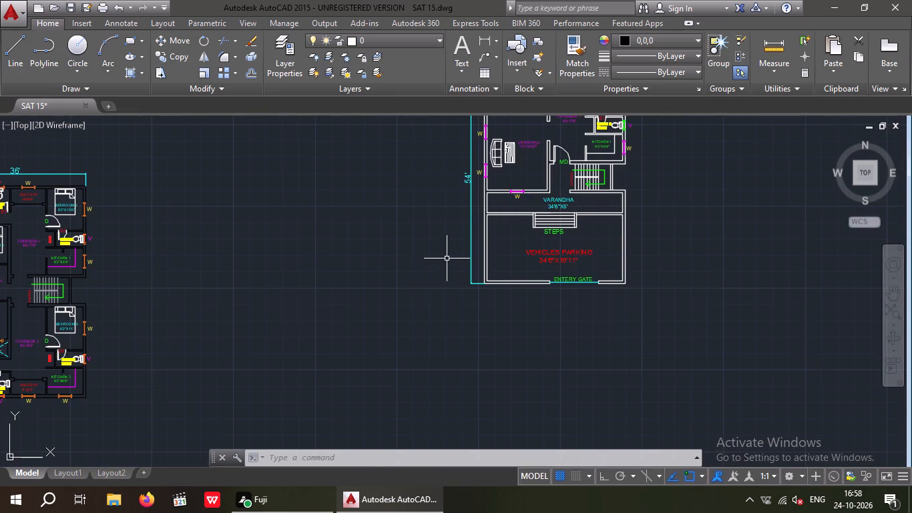
middle_drag(447, 259, 321, 283)
scroll(320, 283, up, 1)
middle_drag(367, 267, 269, 311)
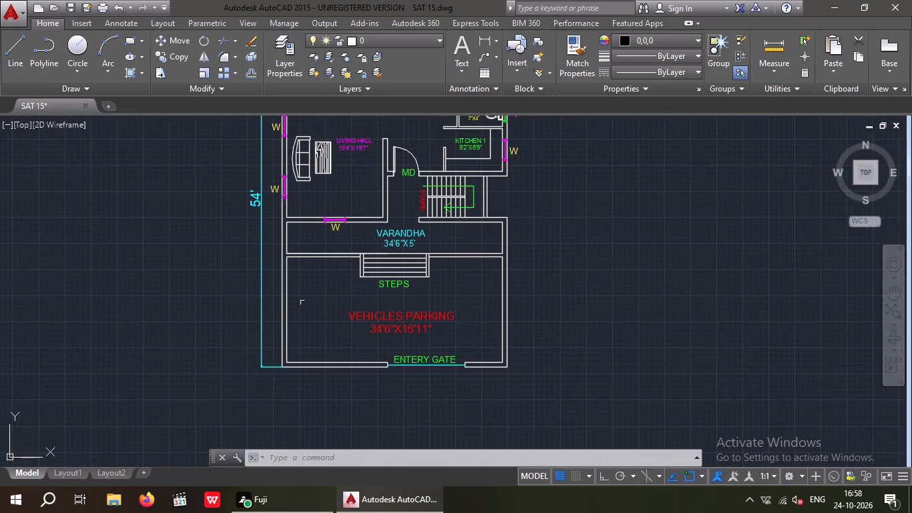
middle_drag(329, 277, 251, 345)
scroll(257, 295, down, 2)
scroll(257, 285, up, 1)
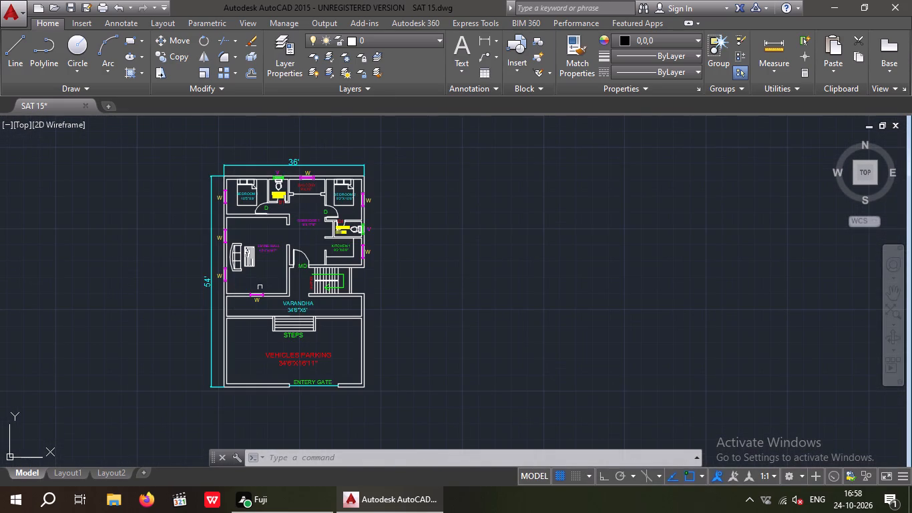
text(XL)
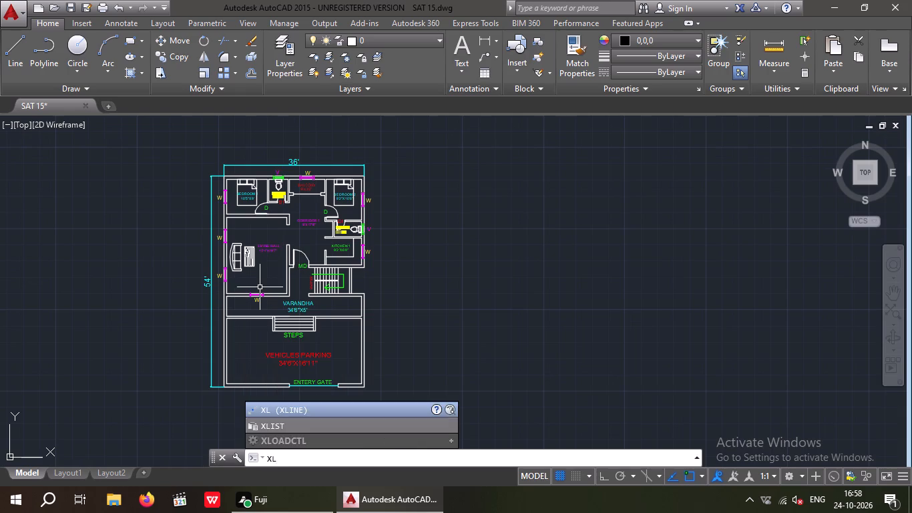
key(Return)
key(v)
key(Return)
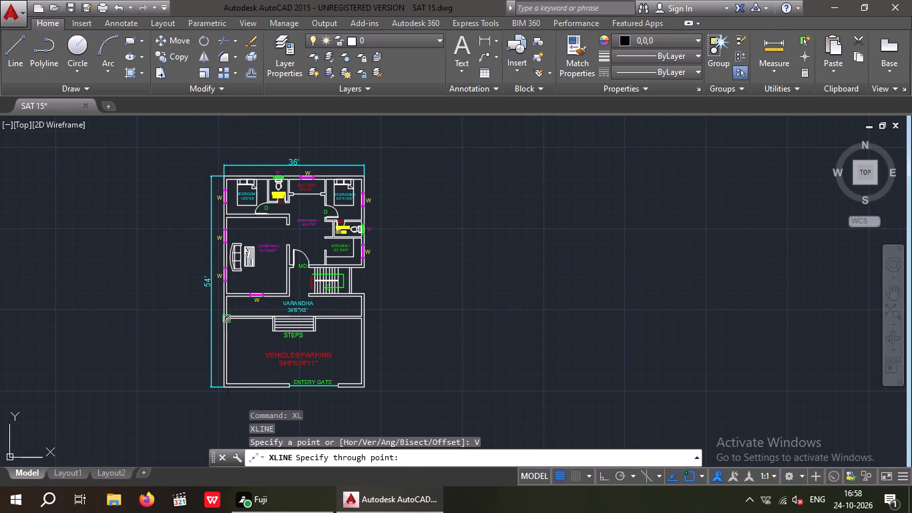
middle_drag(224, 375, 229, 239)
scroll(230, 259, up, 4)
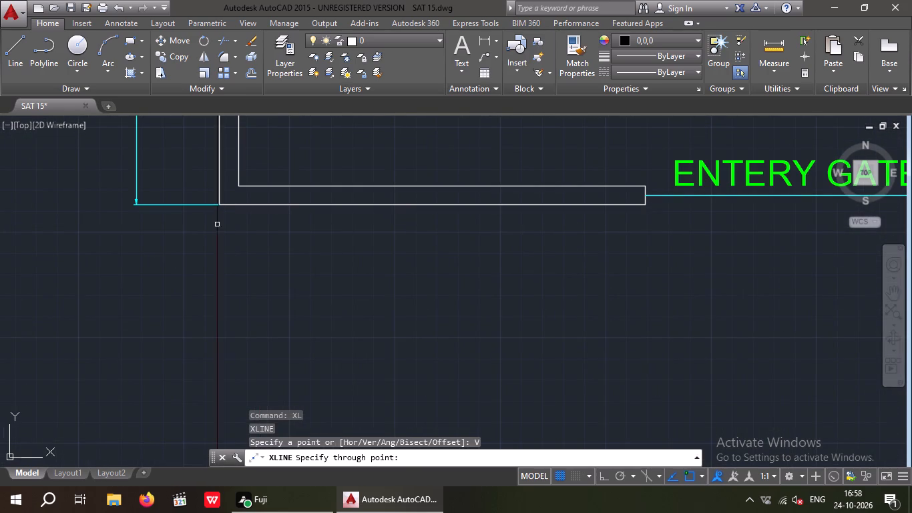
click(218, 206)
Project vertical construction lines through the outer wall corners on both sides of the entry gate opening.
scroll(218, 206, down, 3)
scroll(308, 200, up, 2)
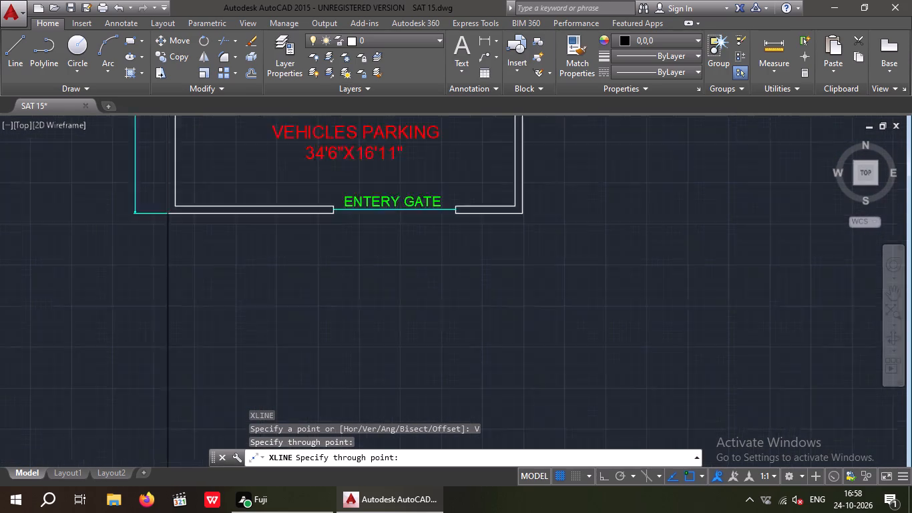
scroll(310, 203, up, 1)
click(364, 224)
scroll(423, 236, down, 1)
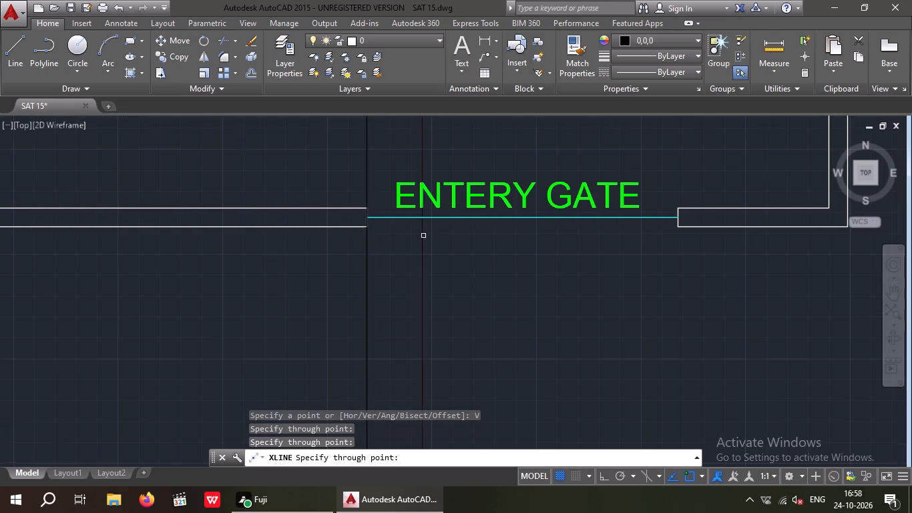
middle_drag(374, 252, 216, 262)
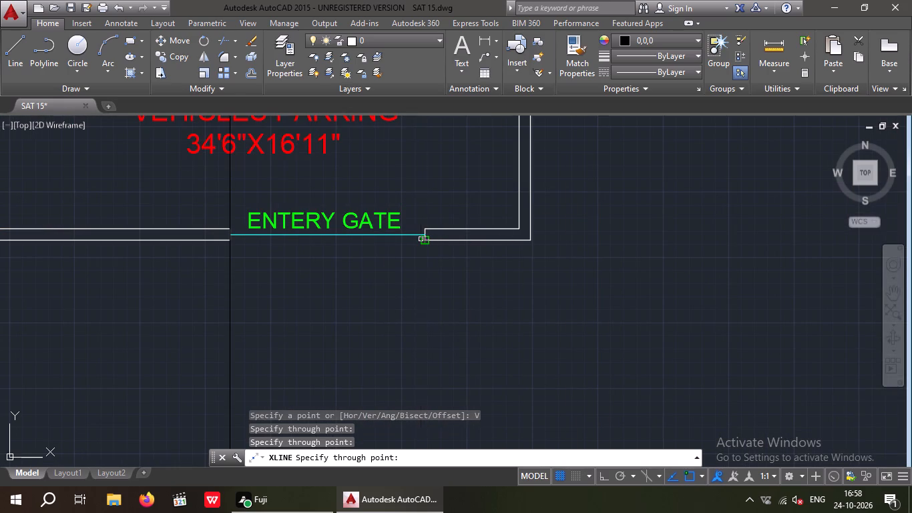
scroll(423, 240, up, 3)
click(422, 238)
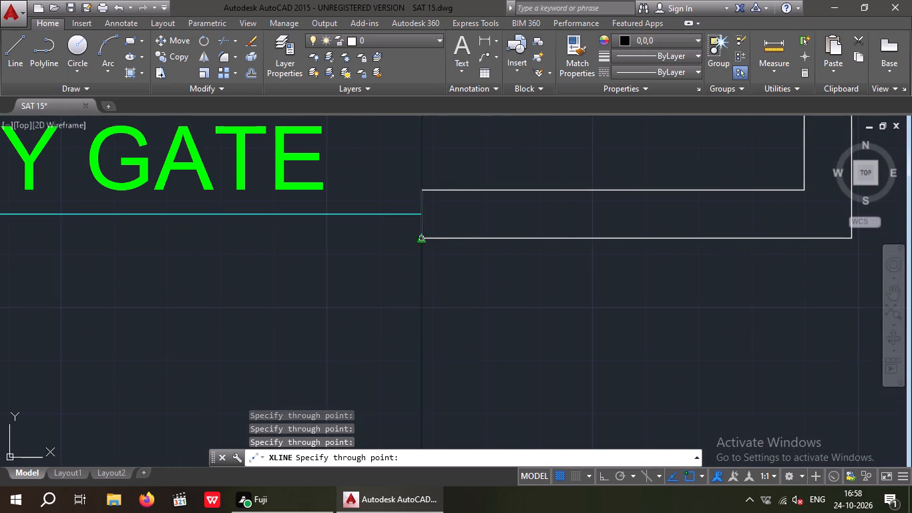
Project a vertical construction line through the right outer corner of the parking front wall.
scroll(463, 249, down, 2)
scroll(617, 246, up, 2)
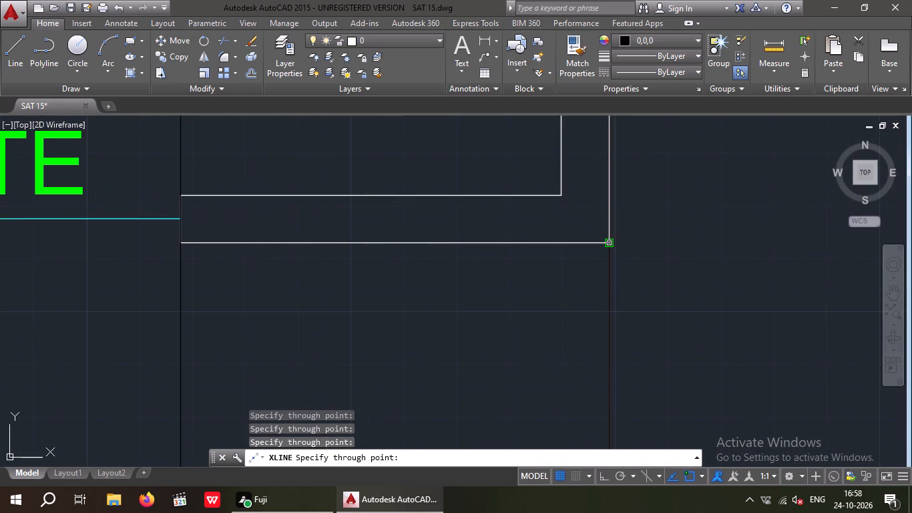
click(610, 242)
scroll(614, 254, down, 4)
middle_drag(600, 313, 556, 347)
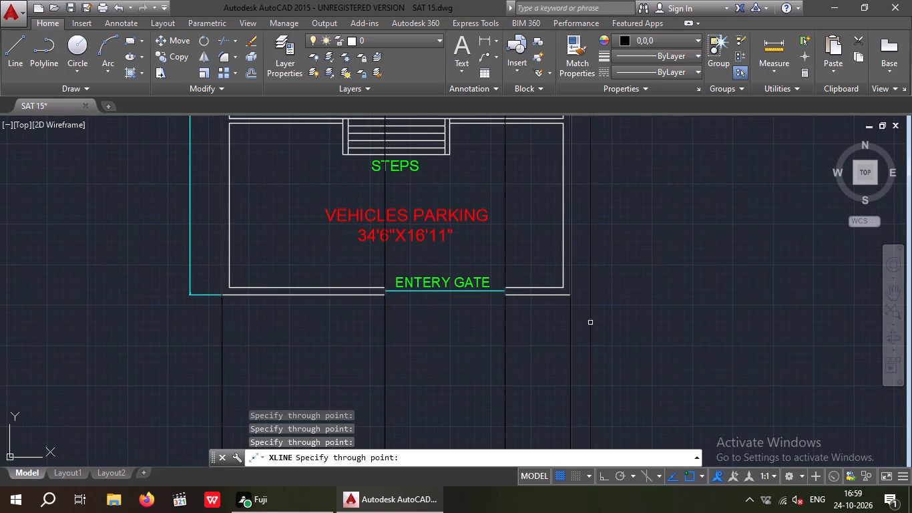
middle_drag(578, 324, 516, 405)
scroll(539, 353, down, 2)
scroll(451, 336, up, 2)
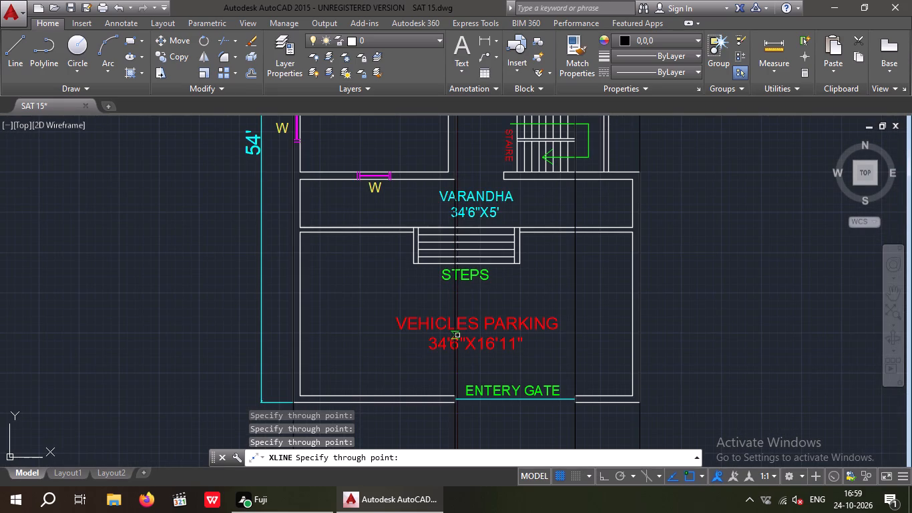
middle_drag(403, 277, 359, 359)
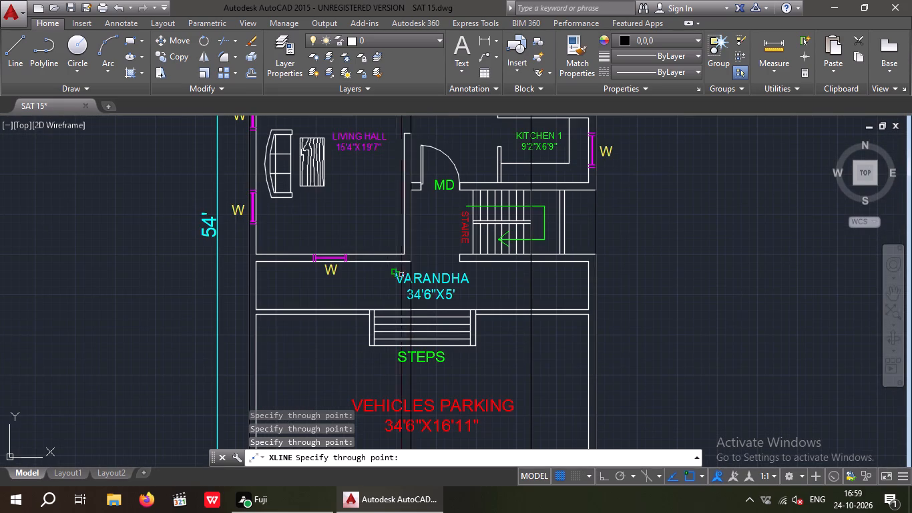
scroll(333, 273, down, 1)
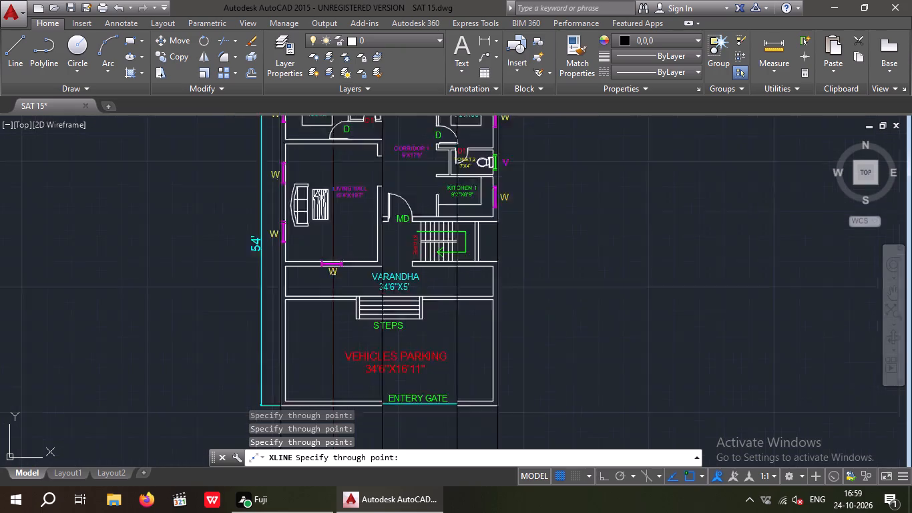
scroll(333, 273, down, 2)
middle_drag(288, 295, 296, 238)
middle_drag(240, 295, 246, 284)
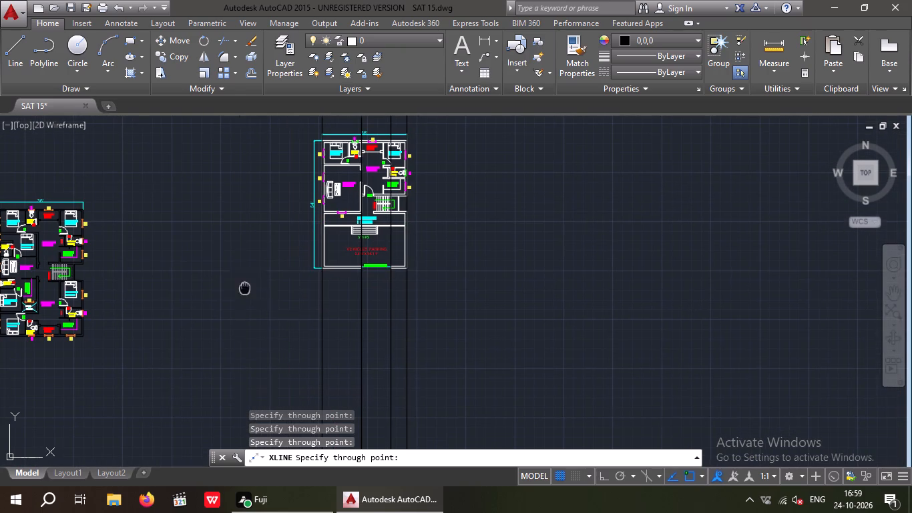
middle_drag(246, 284, 263, 228)
key(Escape)
key(Escape)
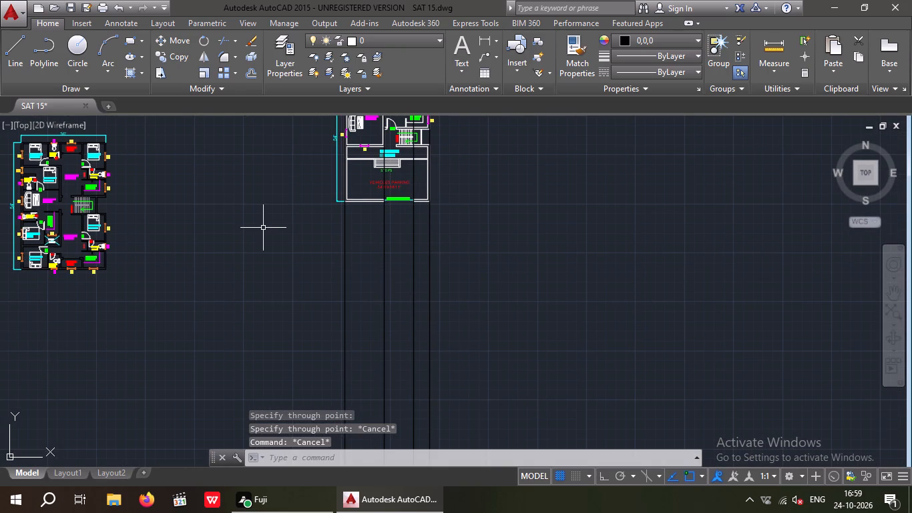
Draw a horizontal line with ortho on, crossing all four vertical construction lines below the ground floor plan.
key(l)
key(Return)
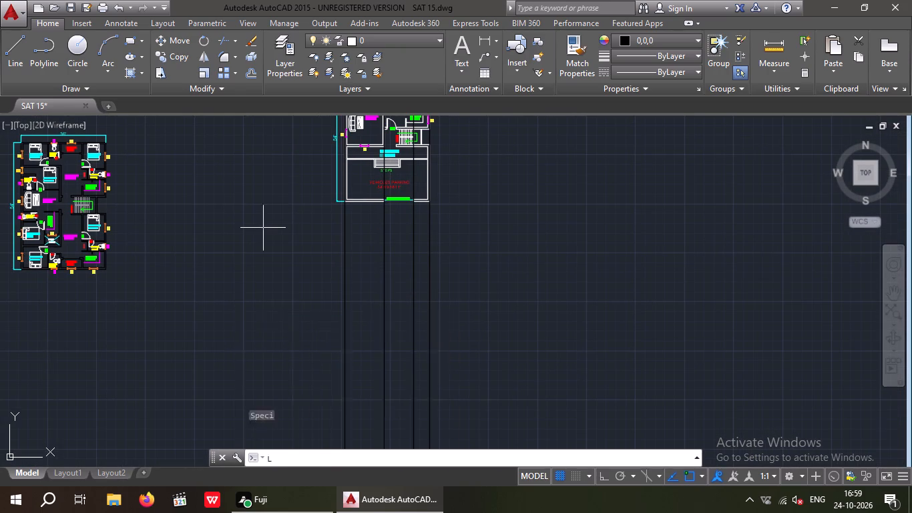
middle_drag(347, 348, 344, 263)
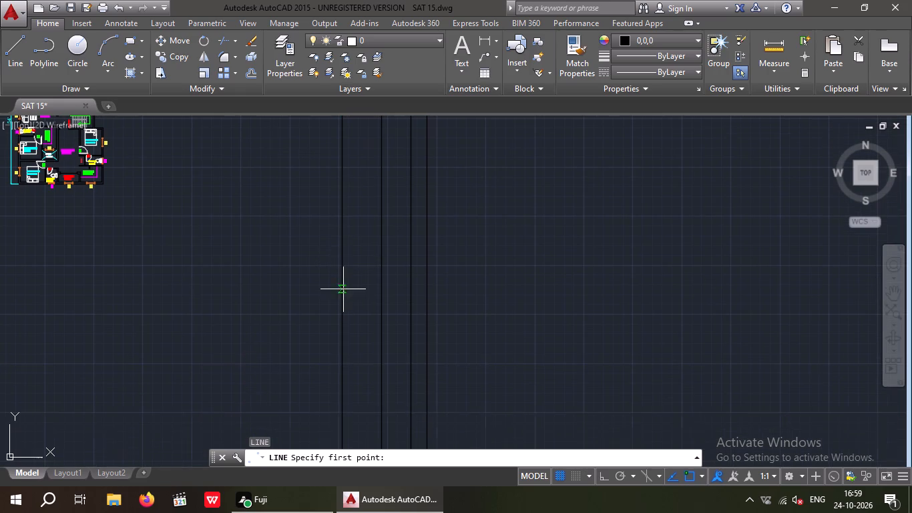
drag(316, 266, 354, 273)
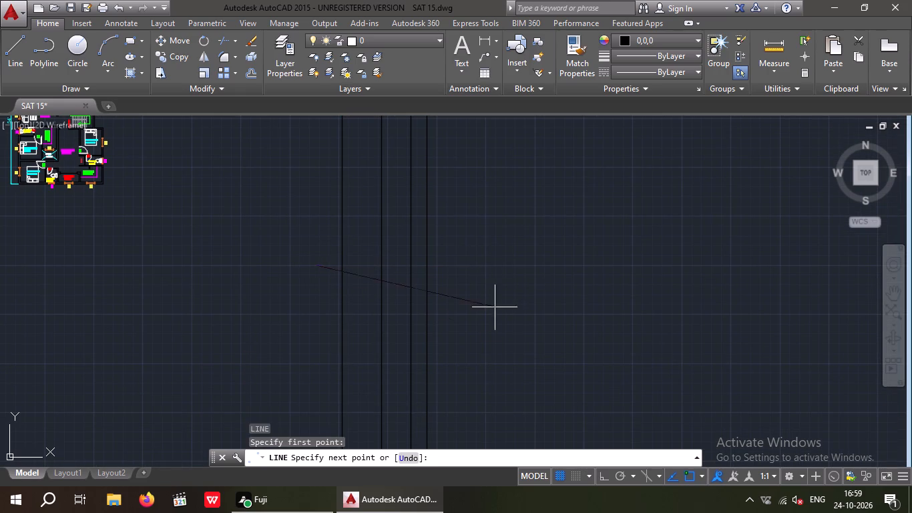
click(610, 480)
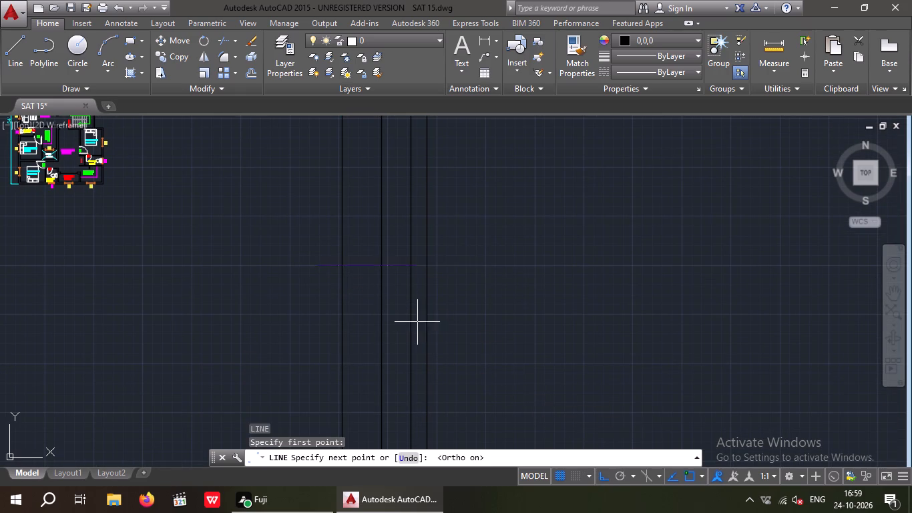
click(485, 267)
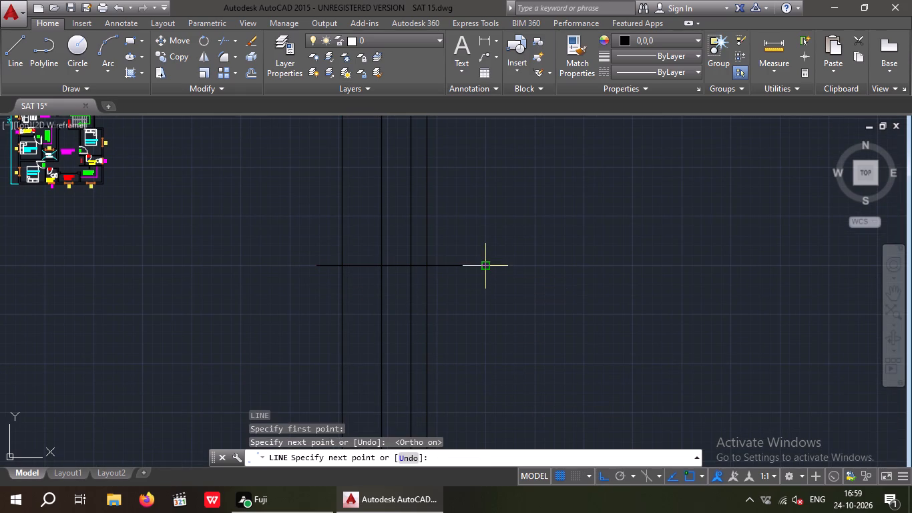
key(Escape)
key(Escape)
Offset the horizontal line below the plan upward by 5".
key(o)
key(Return)
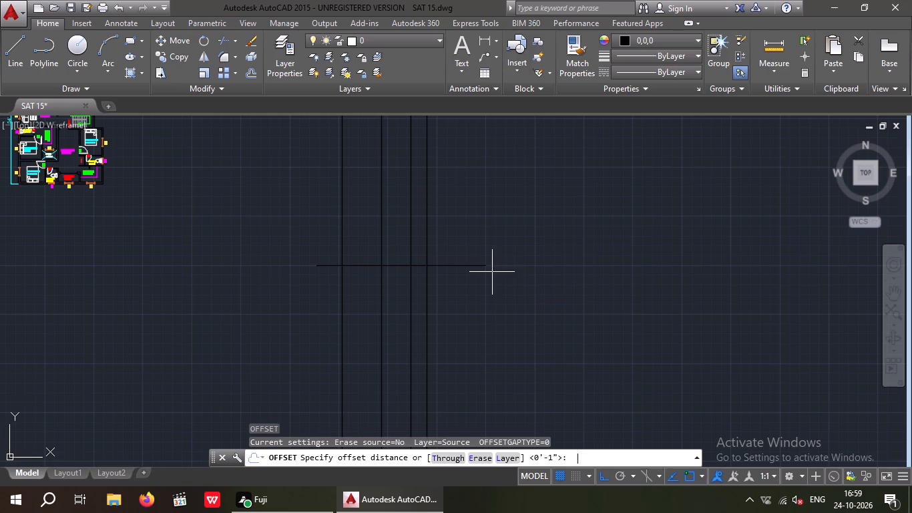
text(6")
key(BackSpace)
key(BackSpace)
text(5")
key(Return)
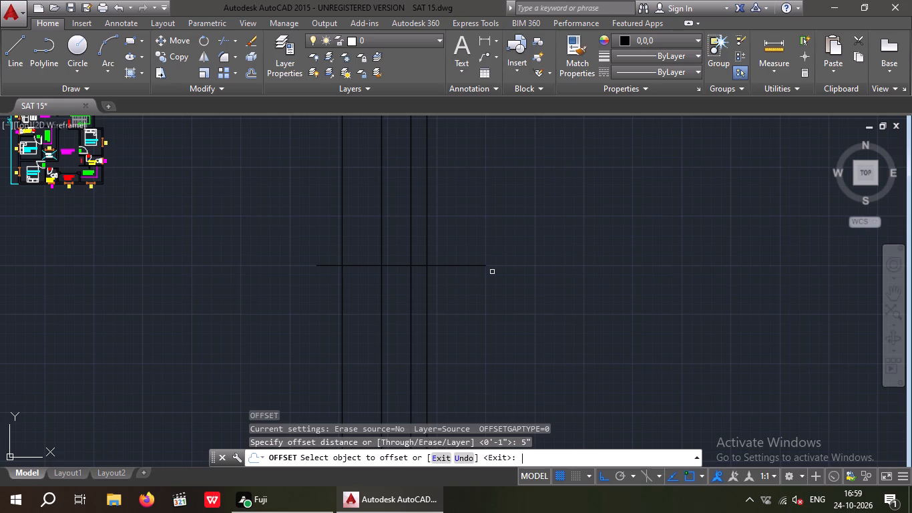
scroll(454, 275, up, 2)
drag(453, 251, 453, 233)
click(445, 190)
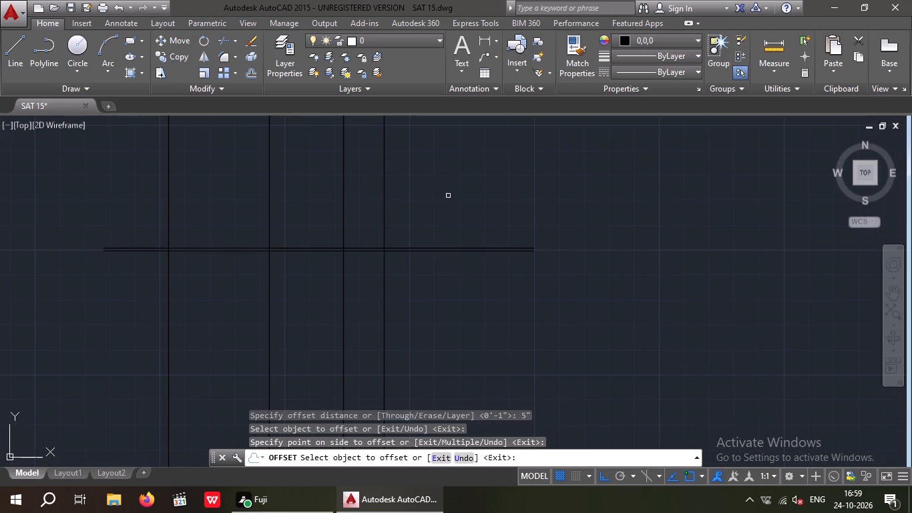
scroll(448, 200, down, 1)
middle_drag(450, 218, 453, 300)
key(Escape)
key(Escape)
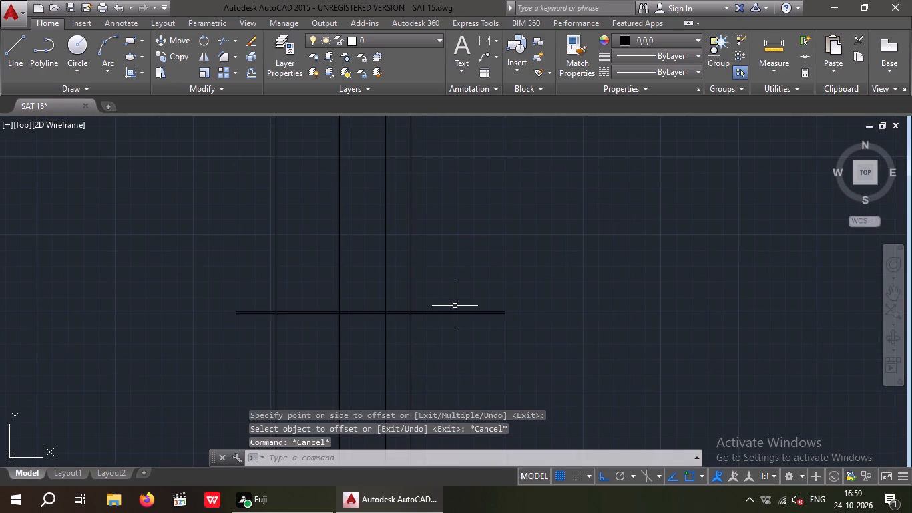
Offset the upper of the two horizontal lines below the ground floor plan upward by 9".
scroll(434, 238, down, 2)
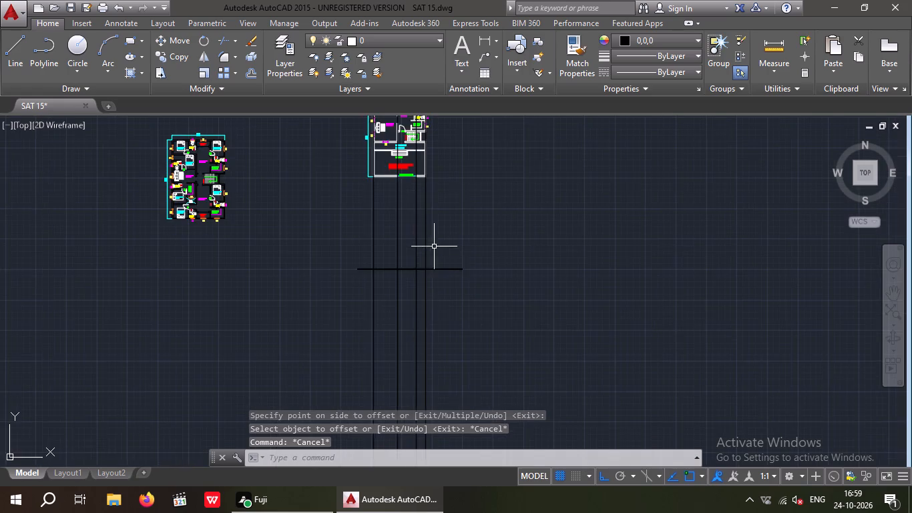
middle_drag(443, 279, 463, 311)
scroll(463, 311, up, 1)
key(Escape)
key(Escape)
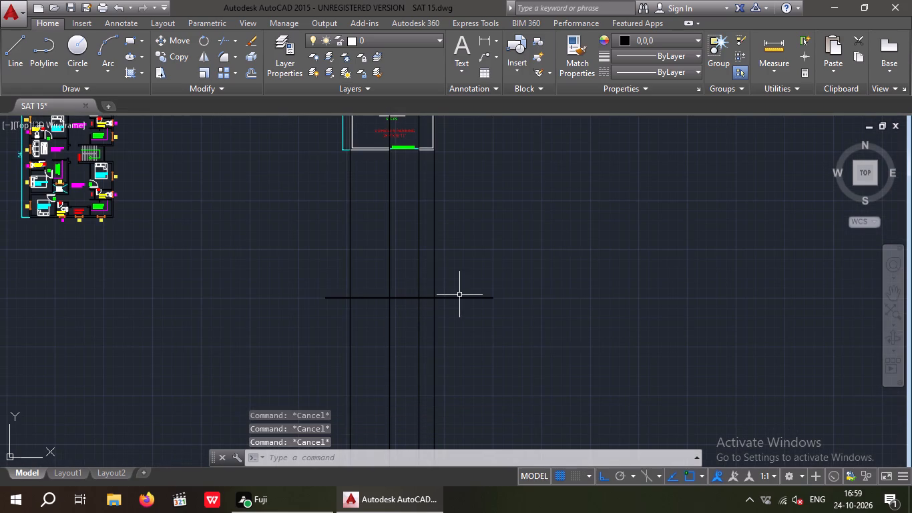
middle_drag(457, 277, 471, 325)
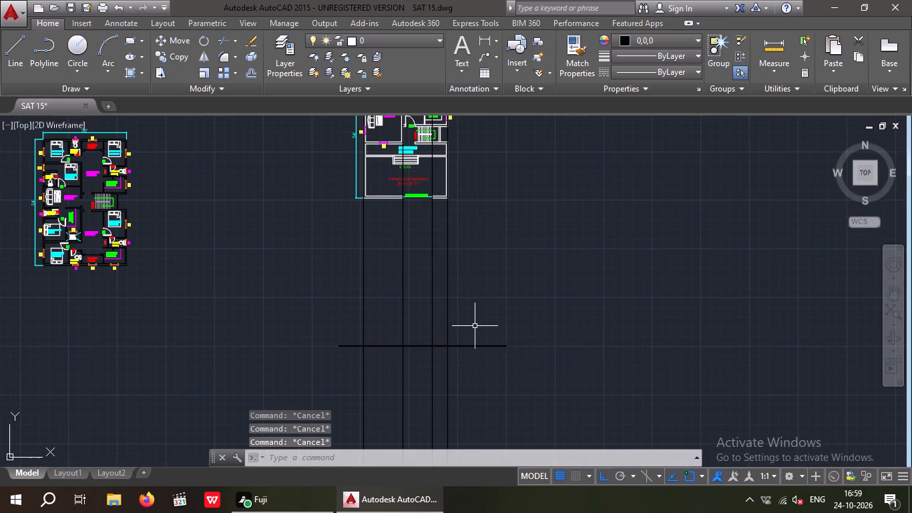
key(Escape)
key(Escape)
key(o)
key(Return)
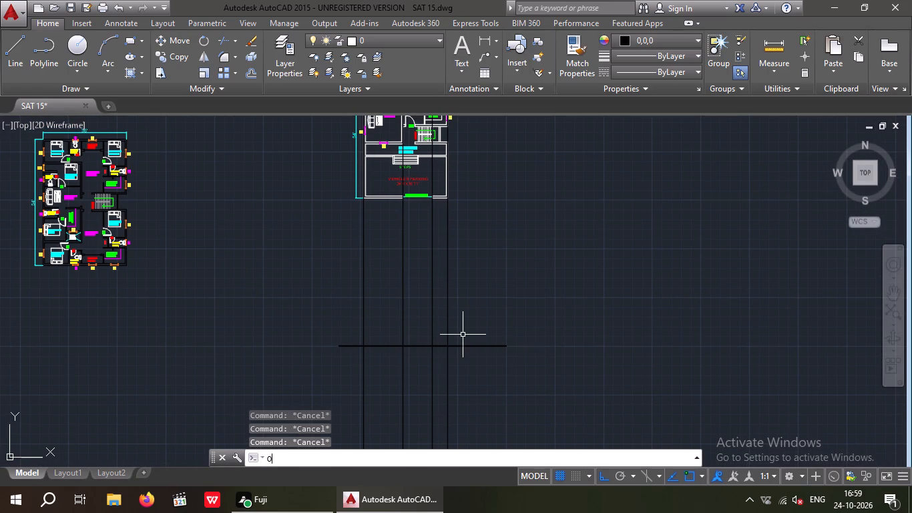
key(9)
key(shift+quotedbl)
key(Return)
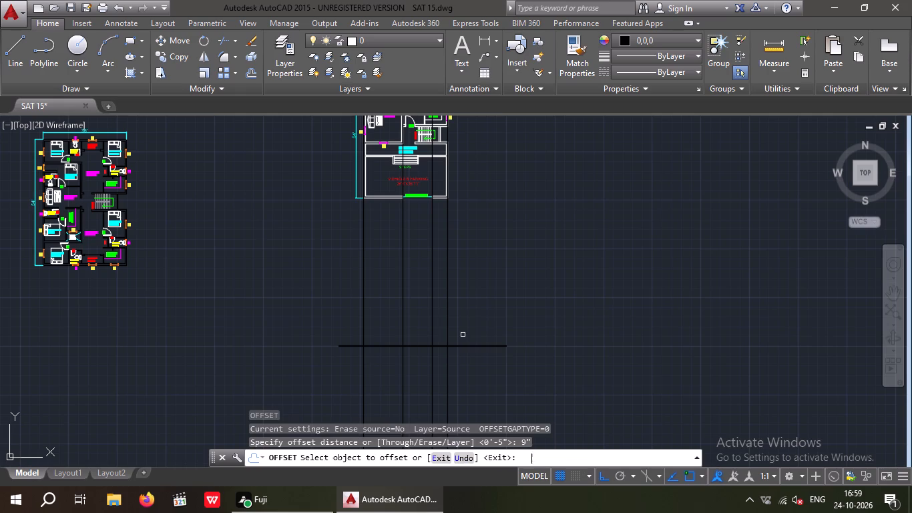
scroll(470, 342, up, 3)
drag(454, 360, 449, 331)
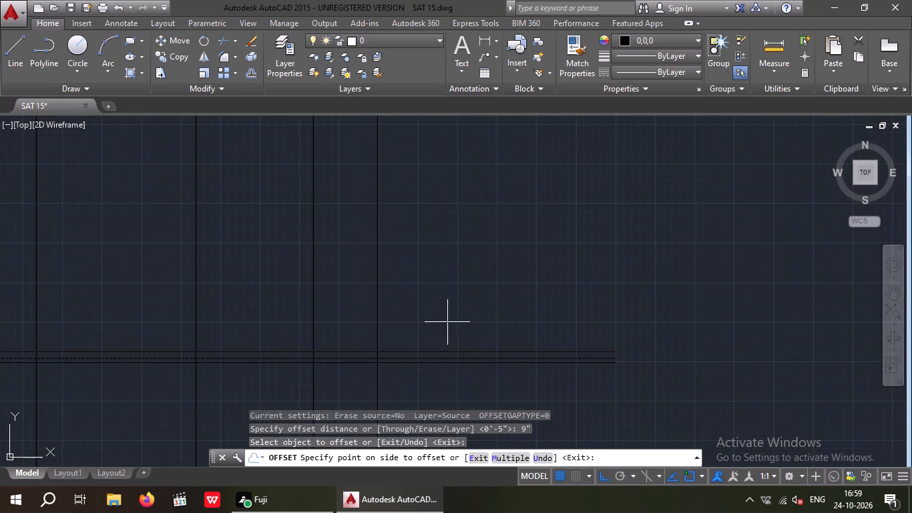
click(447, 322)
scroll(449, 311, down, 2)
key(Escape)
key(Escape)
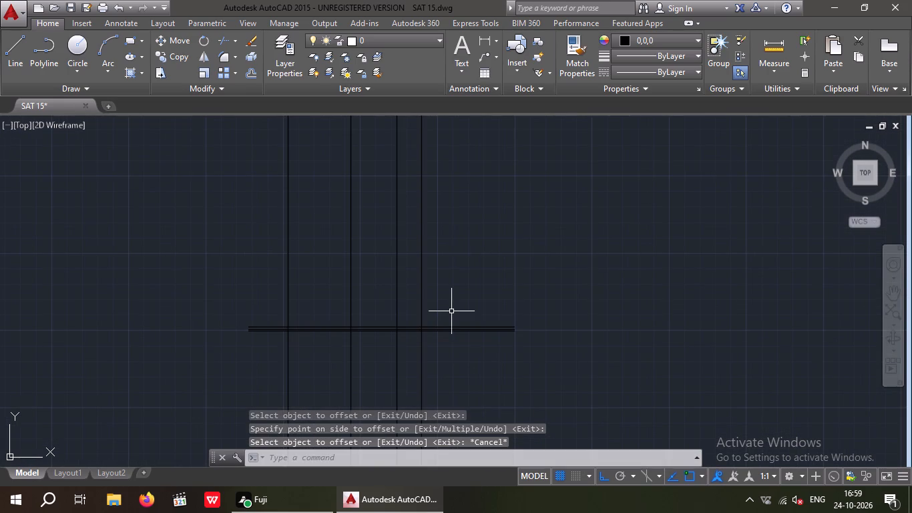
Offset the topmost of the three base lines upward by 13'.
key(o)
key(Return)
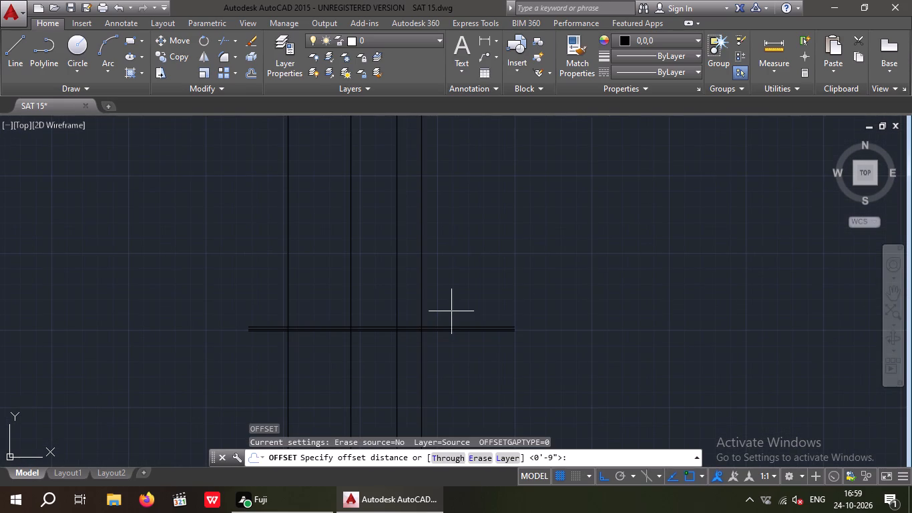
text(13')
key(Return)
scroll(449, 338, up, 2)
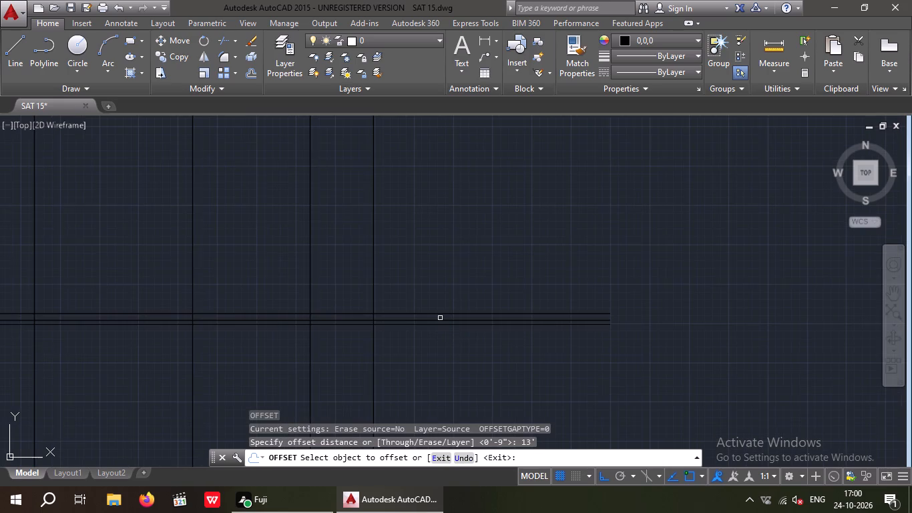
drag(439, 314, 436, 292)
click(425, 227)
scroll(425, 226, down, 1)
middle_drag(423, 279, 428, 320)
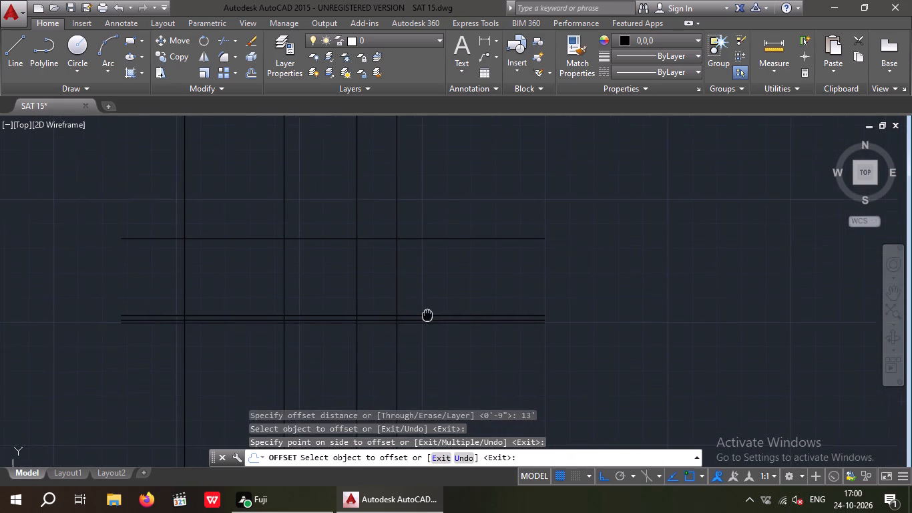
key(Escape)
key(Escape)
Offset the horizontal line 13' above the base lines upward by 6".
key(o)
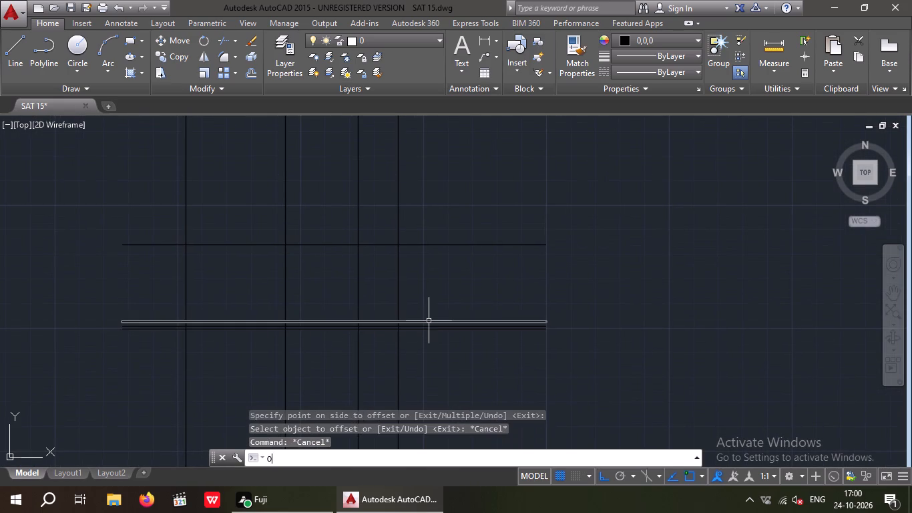
key(Return)
key(6)
key(shift+quotedbl)
key(Return)
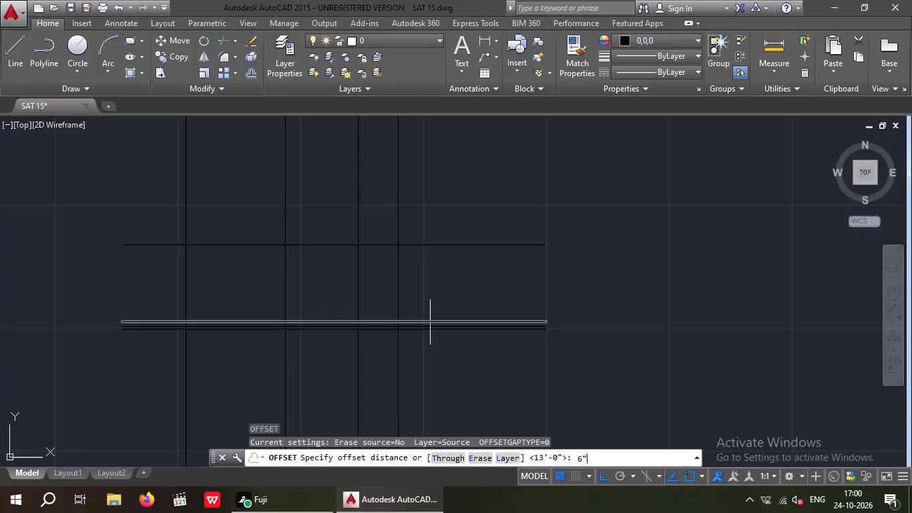
drag(457, 246, 457, 231)
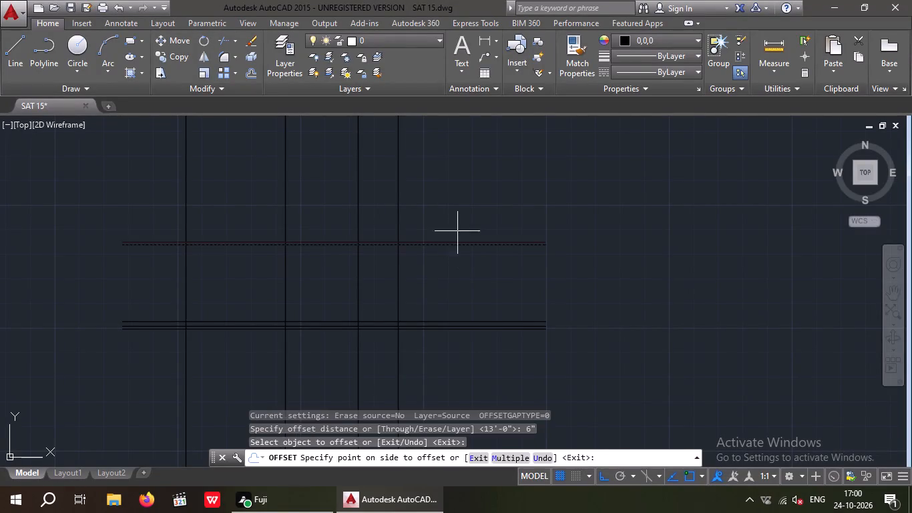
drag(457, 231, 457, 224)
click(457, 207)
middle_drag(473, 248, 492, 308)
scroll(484, 273, down, 2)
middle_drag(479, 291, 479, 308)
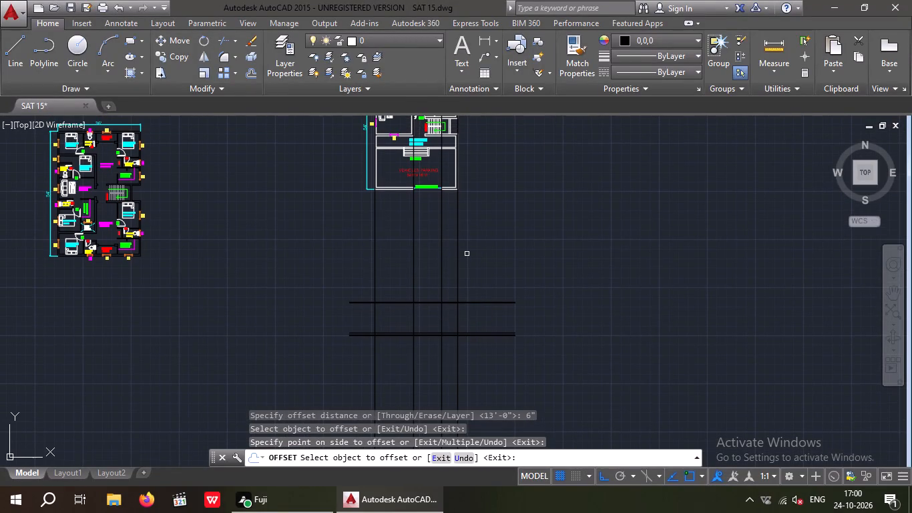
key(Escape)
key(Escape)
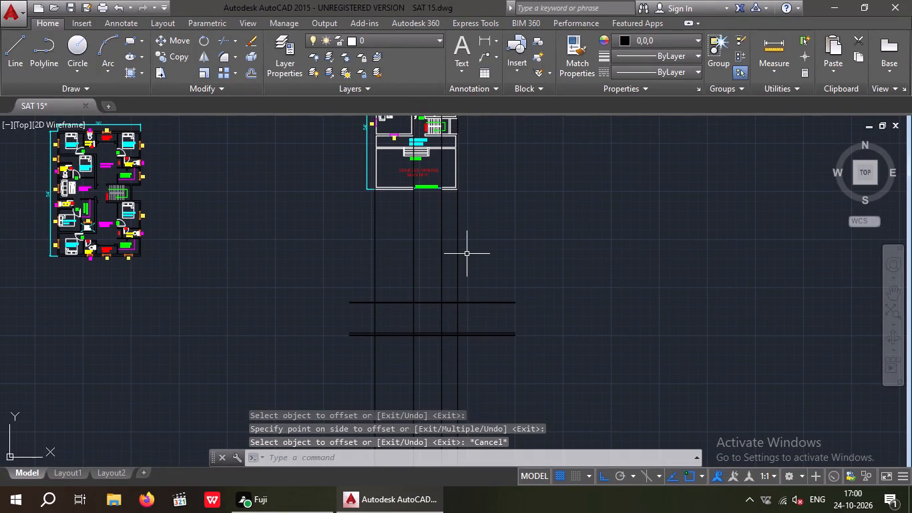
Offset the upper line of the 6" pair upward by 13' for the second storey height.
key(o)
key(Return)
scroll(487, 309, up, 4)
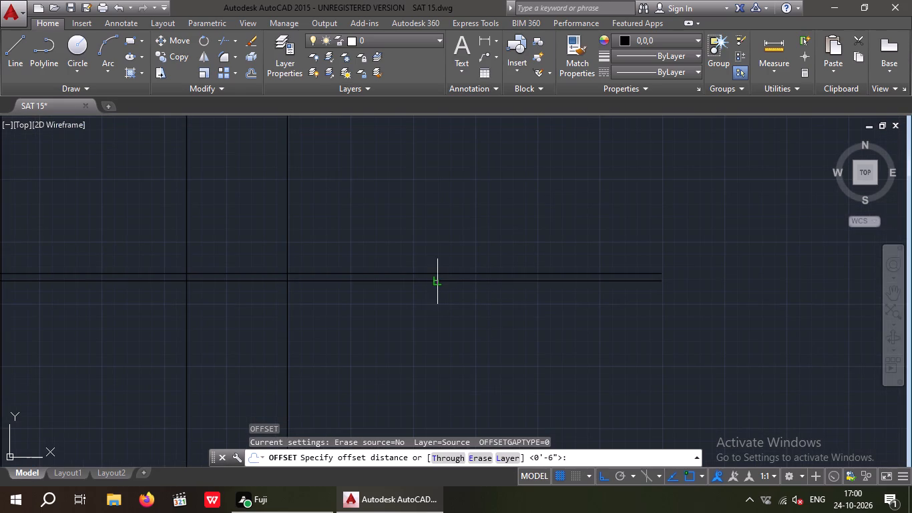
text(13)
key(apostrophe)
key(Return)
drag(435, 273, 425, 241)
click(416, 191)
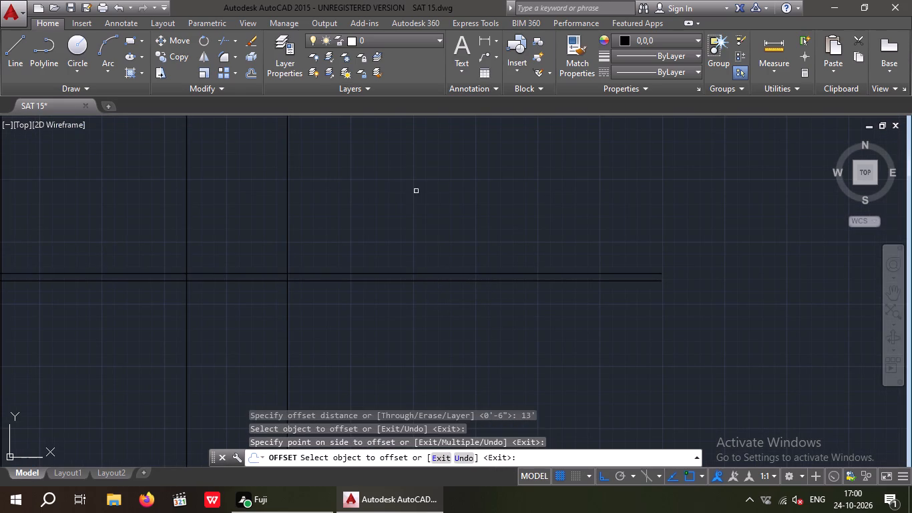
scroll(416, 191, down, 2)
middle_drag(431, 223, 459, 331)
scroll(457, 297, down, 2)
scroll(447, 284, up, 2)
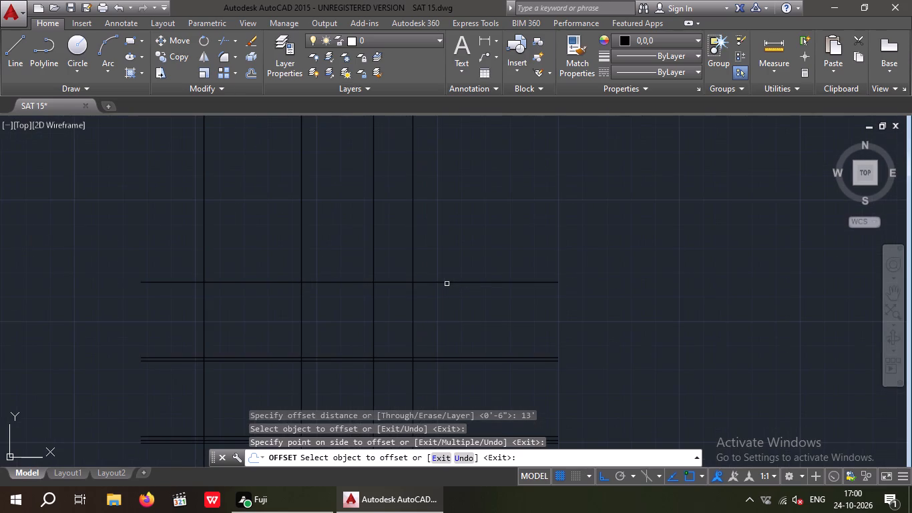
key(Escape)
key(Escape)
Offset the topmost horizontal line of the elevation upward by 6".
key(o)
key(Return)
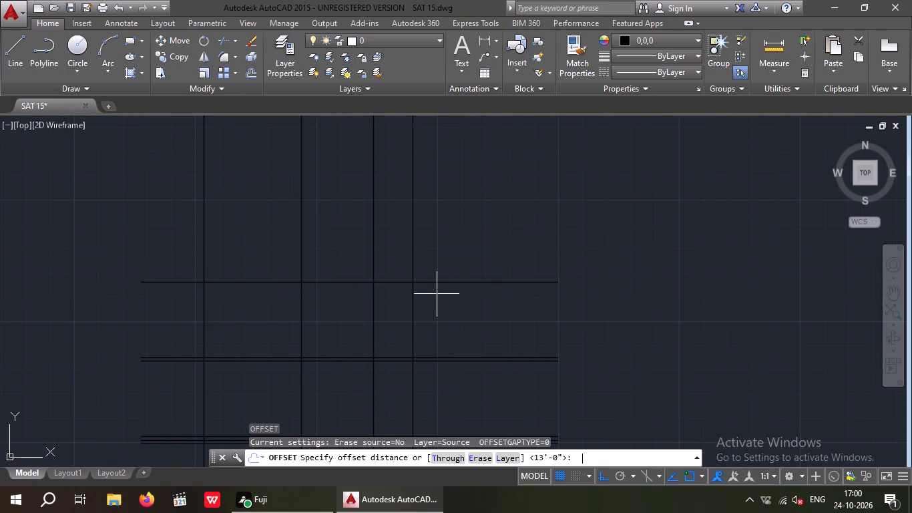
key(6)
key(shift+quotedbl)
key(Return)
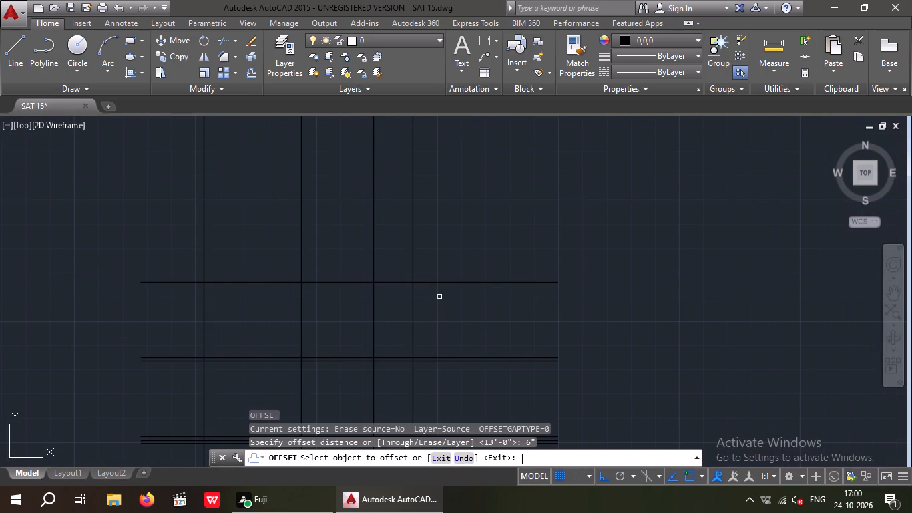
drag(443, 282, 441, 271)
click(433, 234)
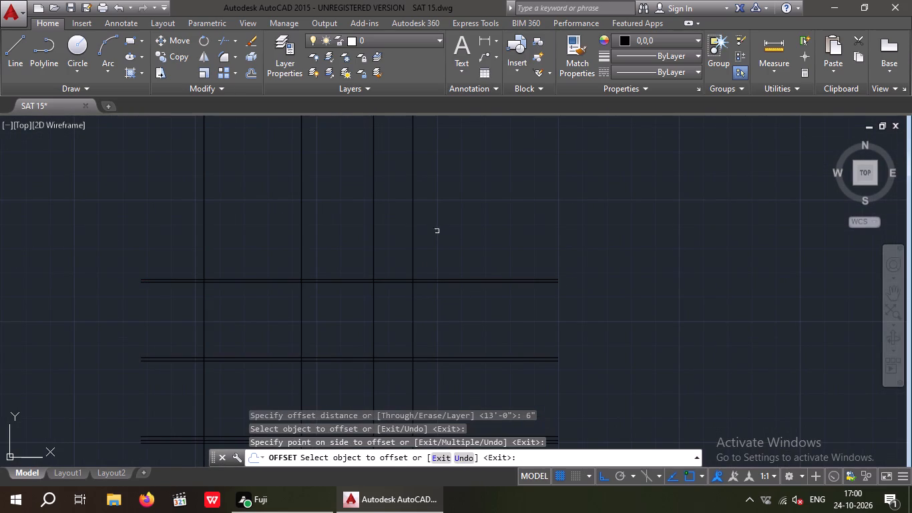
scroll(444, 244, down, 1)
middle_drag(457, 294, 447, 263)
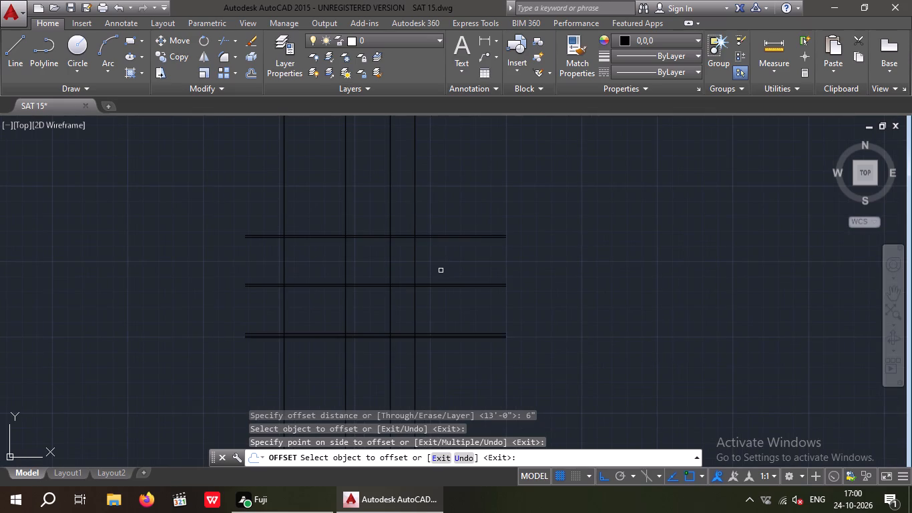
middle_drag(436, 273, 440, 281)
middle_drag(465, 291, 469, 285)
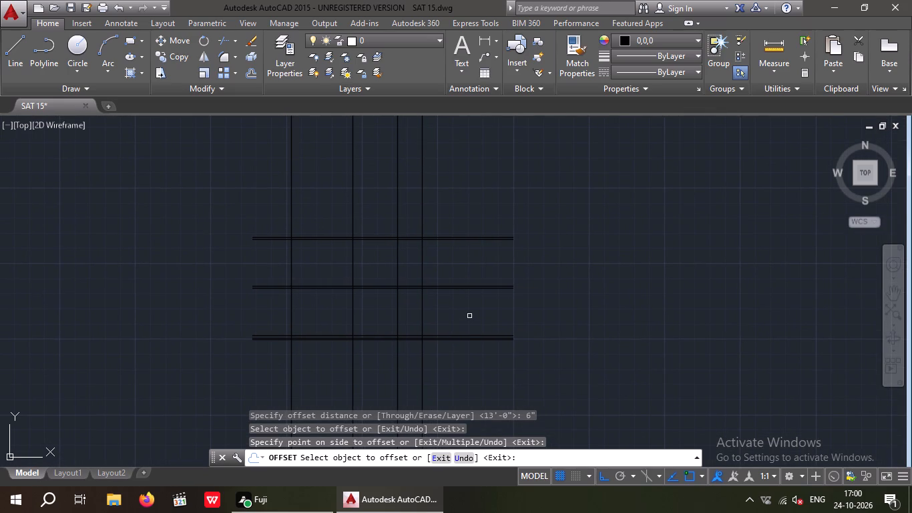
key(Escape)
key(Escape)
Trim the ends of all horizontal lines that extend past the two outermost vertical construction lines.
text(TR)
key(space)
key(space)
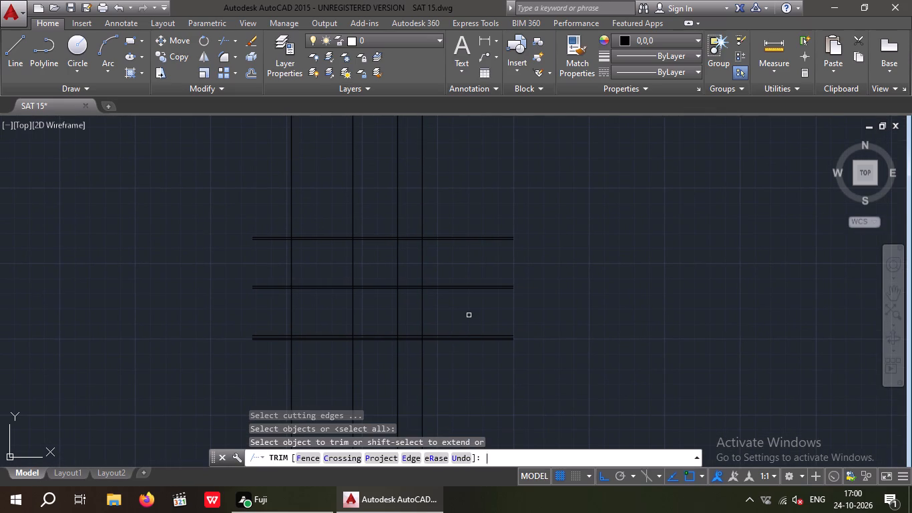
drag(543, 399, 509, 314)
click(483, 190)
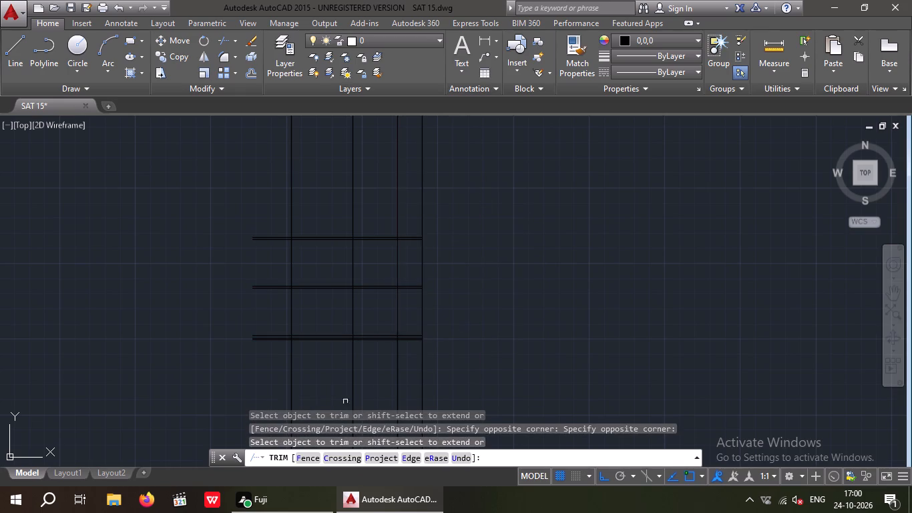
click(264, 359)
click(226, 212)
Trim all four vertical construction lines below the lowest horizontal line of the elevation.
scroll(226, 218, down, 2)
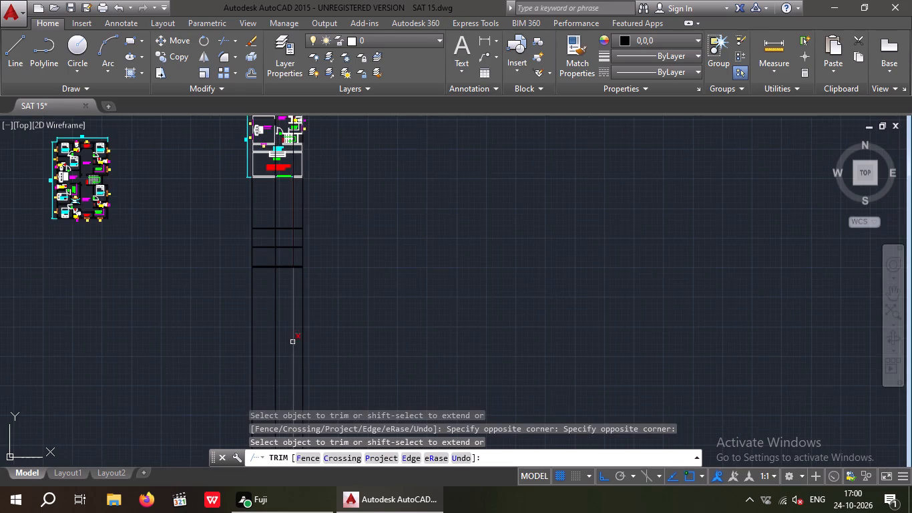
scroll(271, 310, up, 2)
drag(375, 247, 265, 304)
drag(161, 324, 169, 327)
Trim the two inner vertical lines out of the lowest 5" band at the elevation's base.
middle_drag(268, 327, 282, 392)
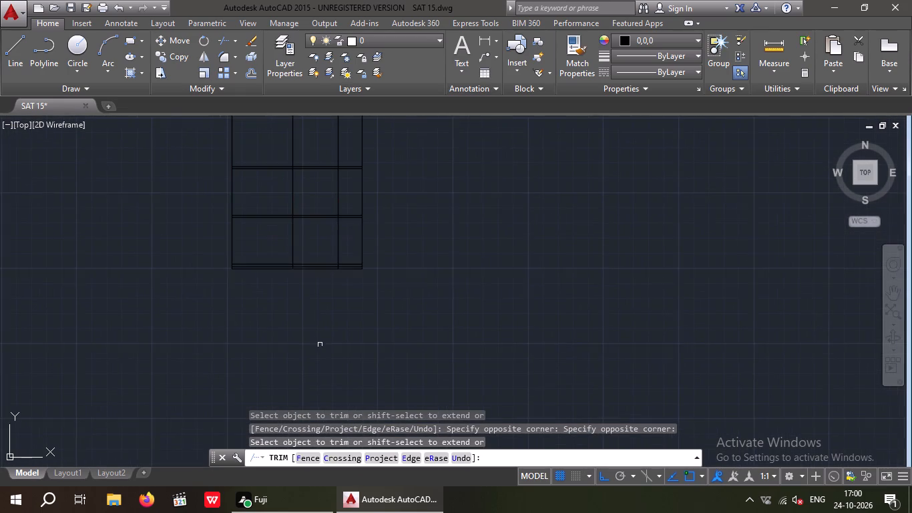
scroll(338, 259, up, 4)
middle_drag(349, 322, 454, 320)
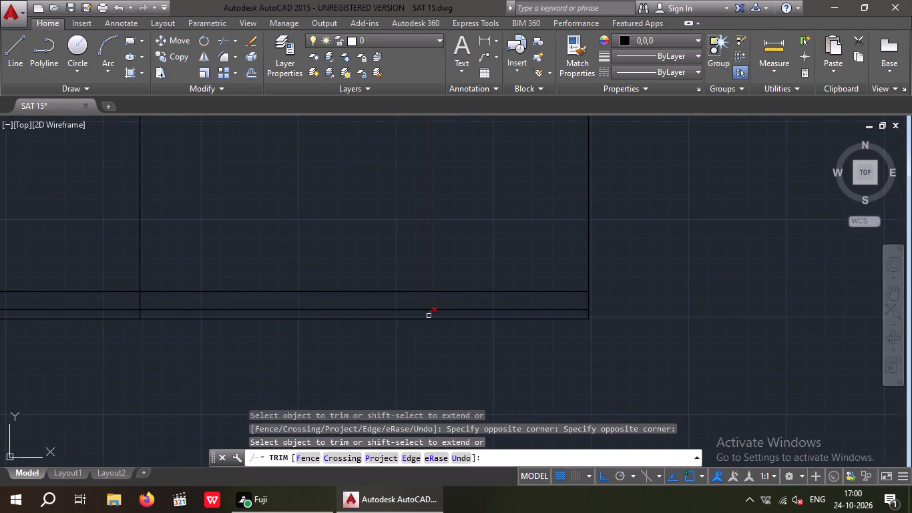
scroll(429, 316, up, 3)
drag(448, 311, 401, 327)
click(401, 327)
scroll(406, 322, down, 2)
middle_drag(327, 345, 584, 351)
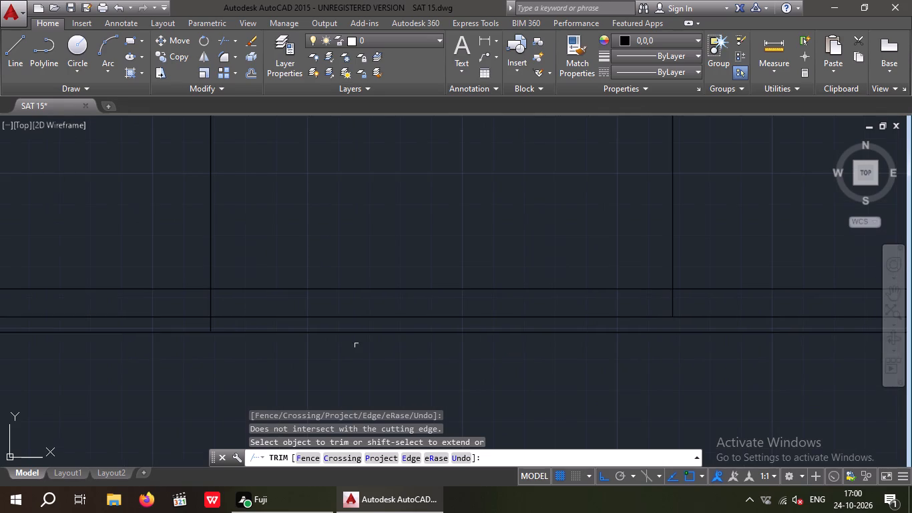
scroll(216, 325, up, 3)
drag(206, 323, 131, 340)
click(131, 340)
scroll(150, 331, down, 3)
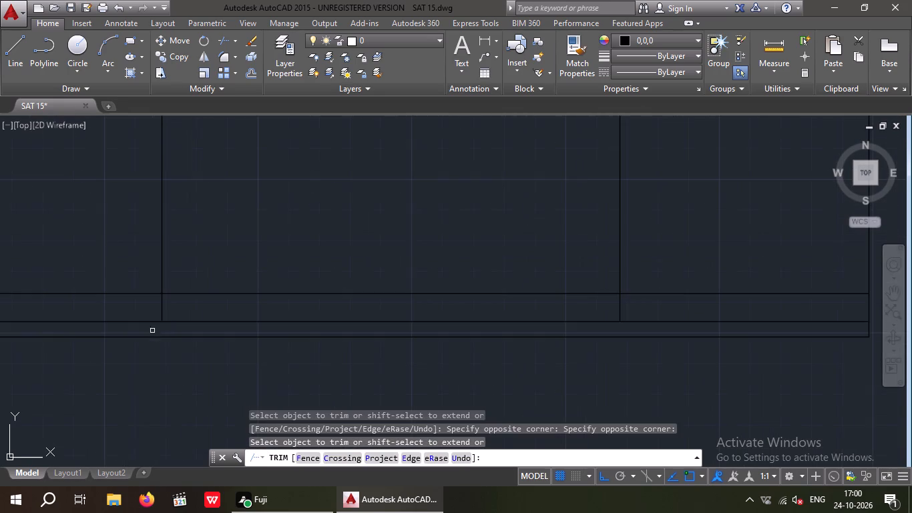
Trim the two inner vertical lines out of the 9" band above the lowest base band.
drag(180, 303, 117, 315)
click(117, 315)
scroll(126, 310, down, 3)
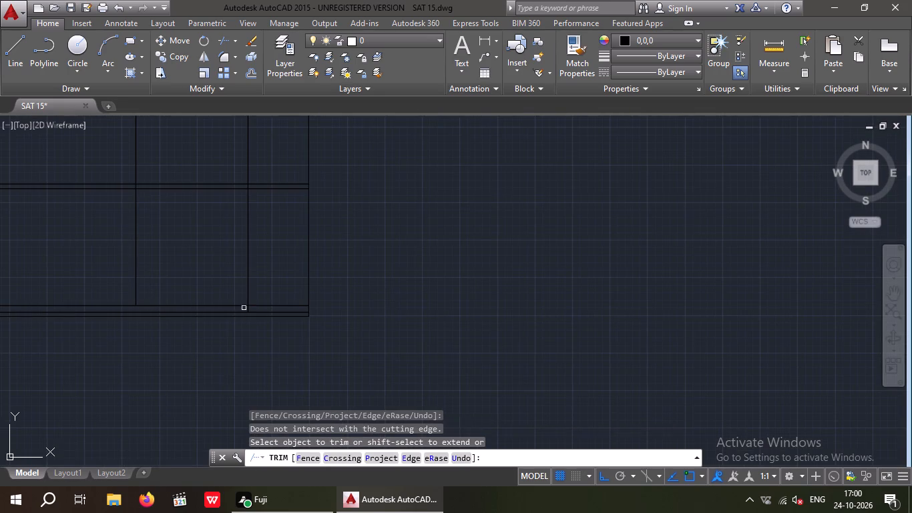
scroll(244, 308, up, 6)
drag(296, 307, 226, 345)
click(226, 345)
scroll(244, 331, down, 3)
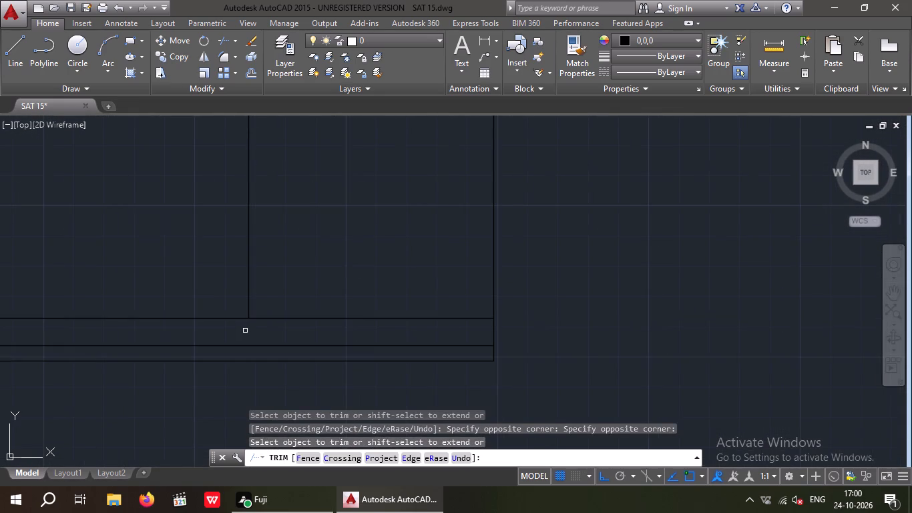
middle_drag(374, 345, 553, 336)
scroll(518, 330, down, 2)
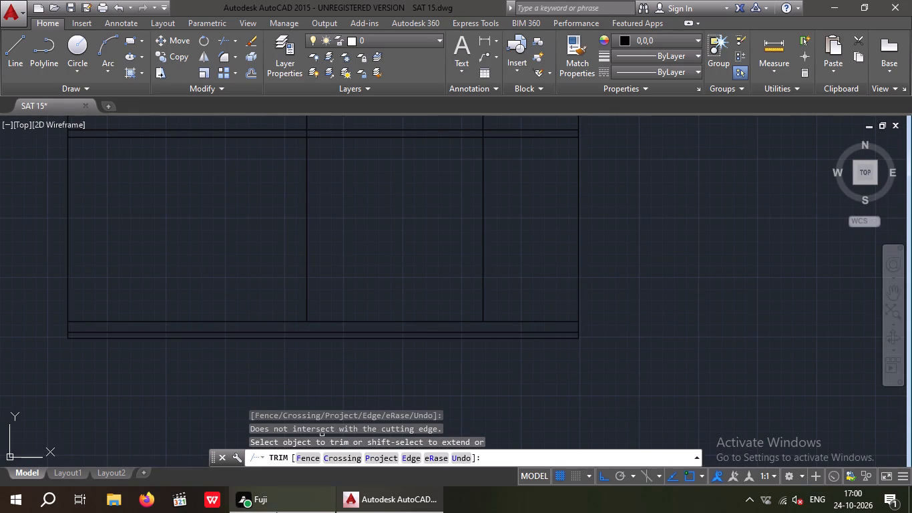